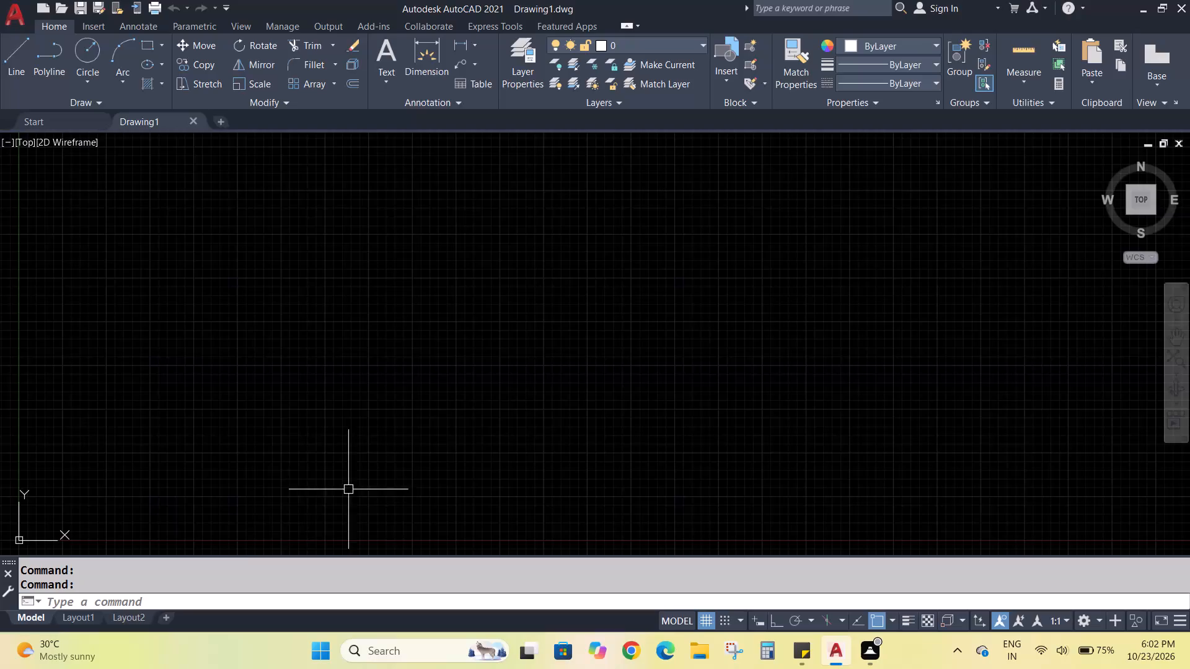
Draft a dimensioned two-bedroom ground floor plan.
Turn on command log file recording with LOGFILEON.
click(214, 595)
text(LOG)
text(FILEON)
key(Return)
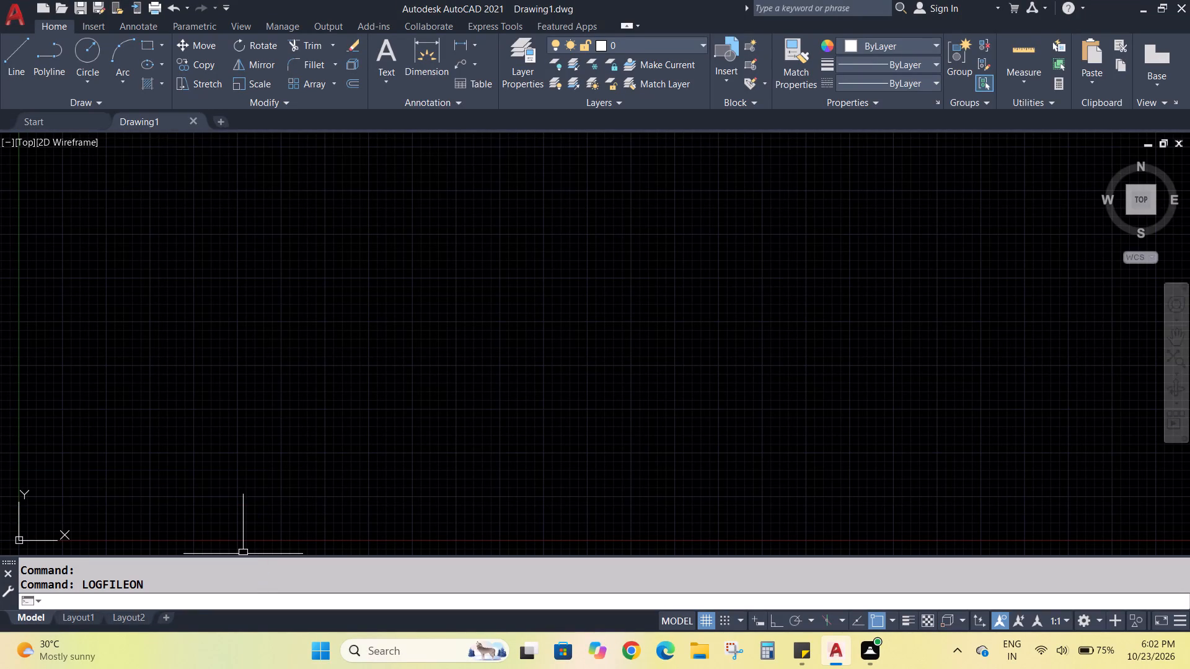
Configure the drawing units to Engineering length type, 0'-0.00" precision and Meters insertion scale.
text(UNITS)
key(Return)
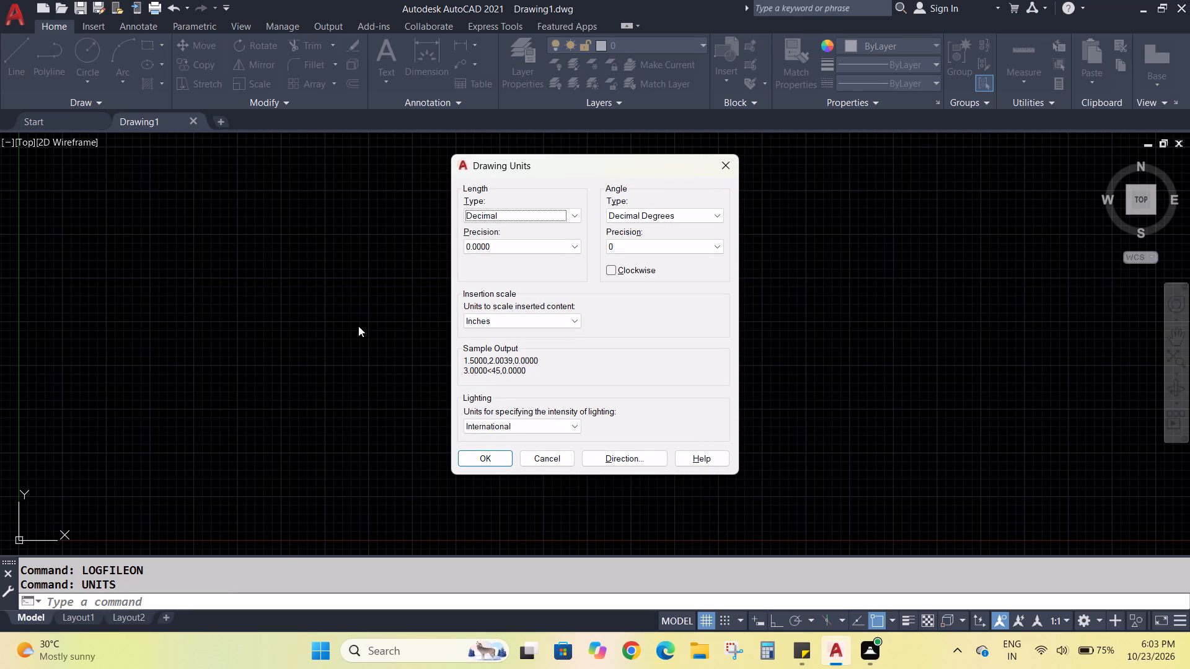
click(558, 217)
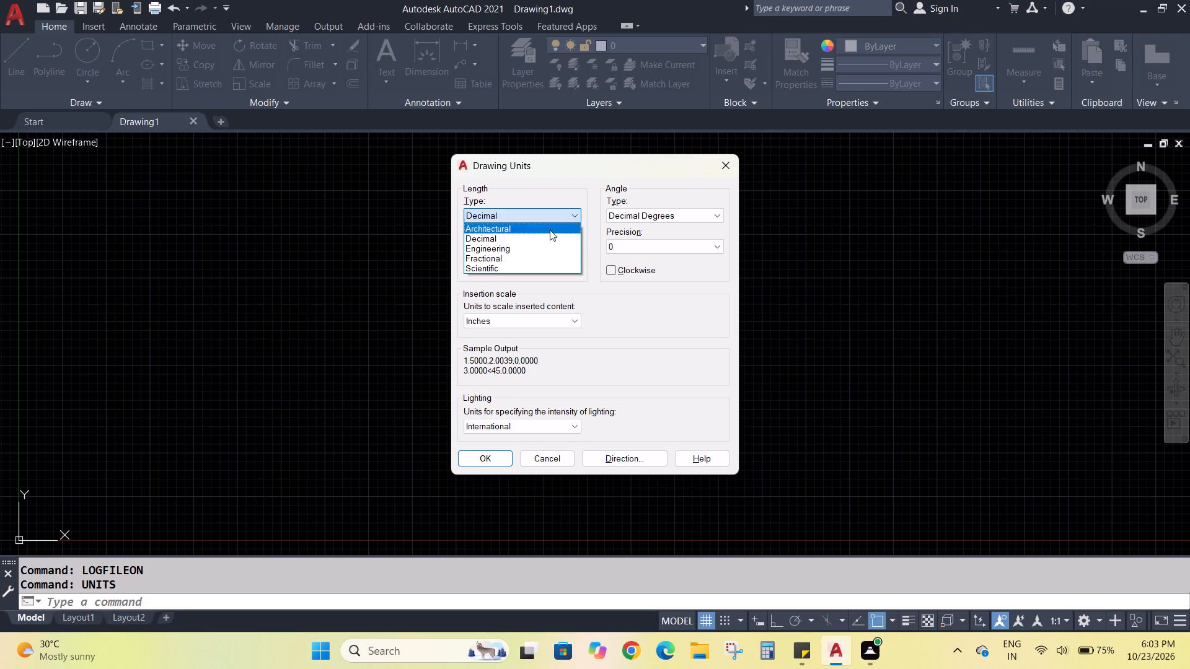
click(524, 245)
click(522, 244)
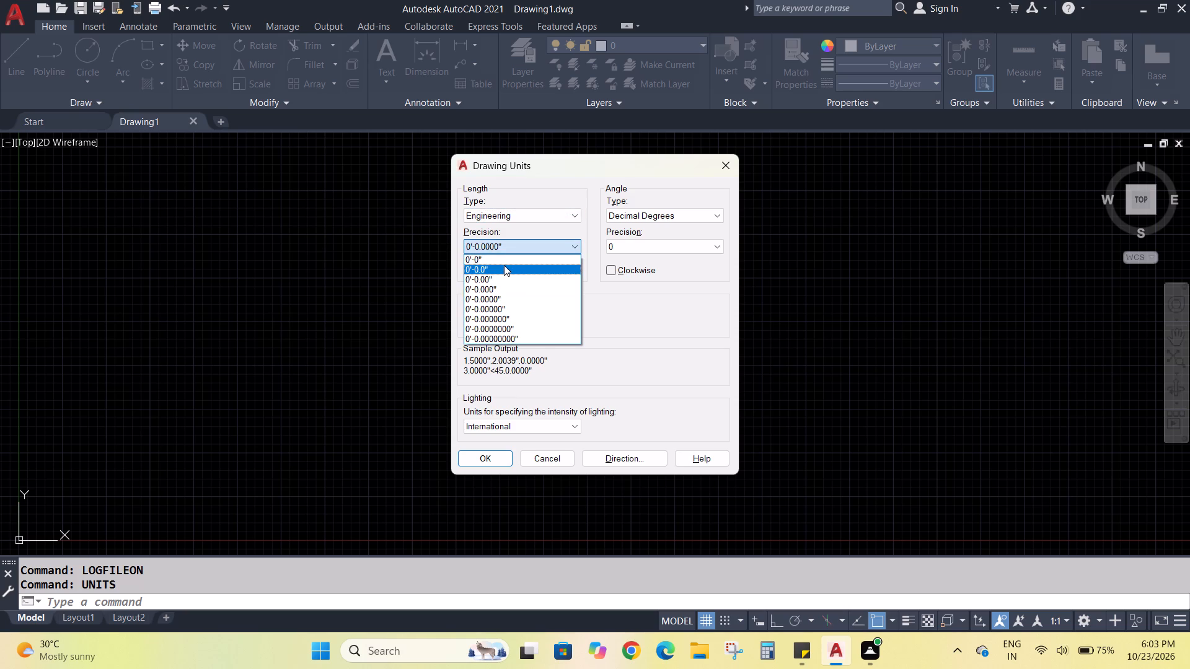
click(504, 265)
click(504, 249)
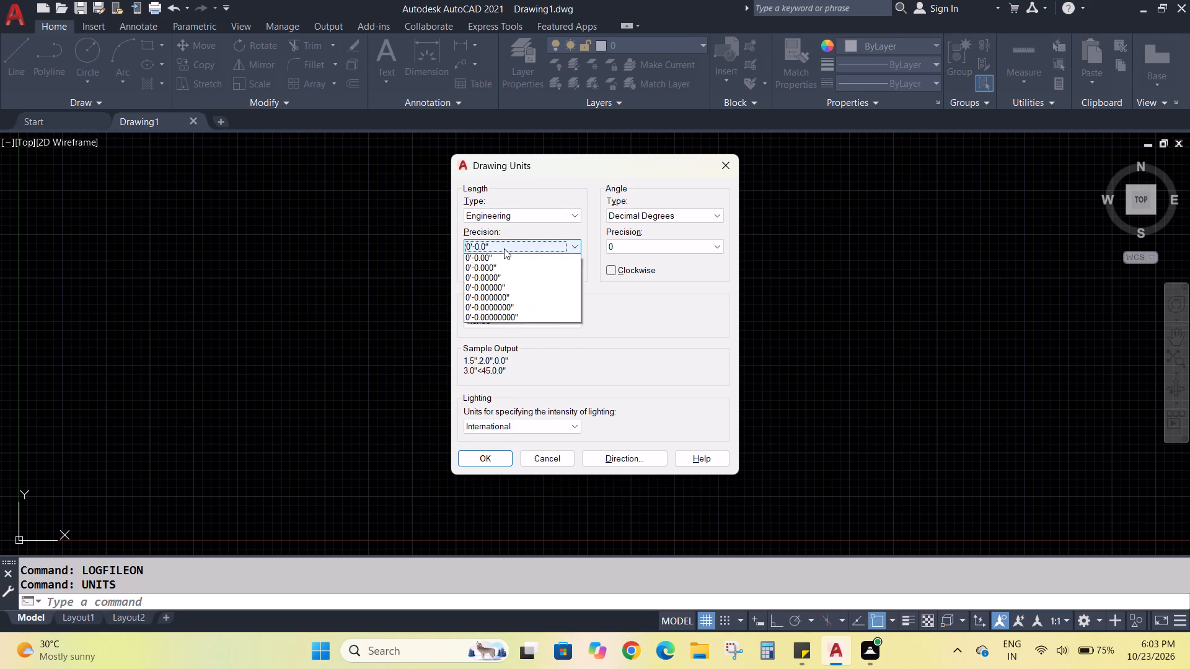
click(496, 278)
click(509, 321)
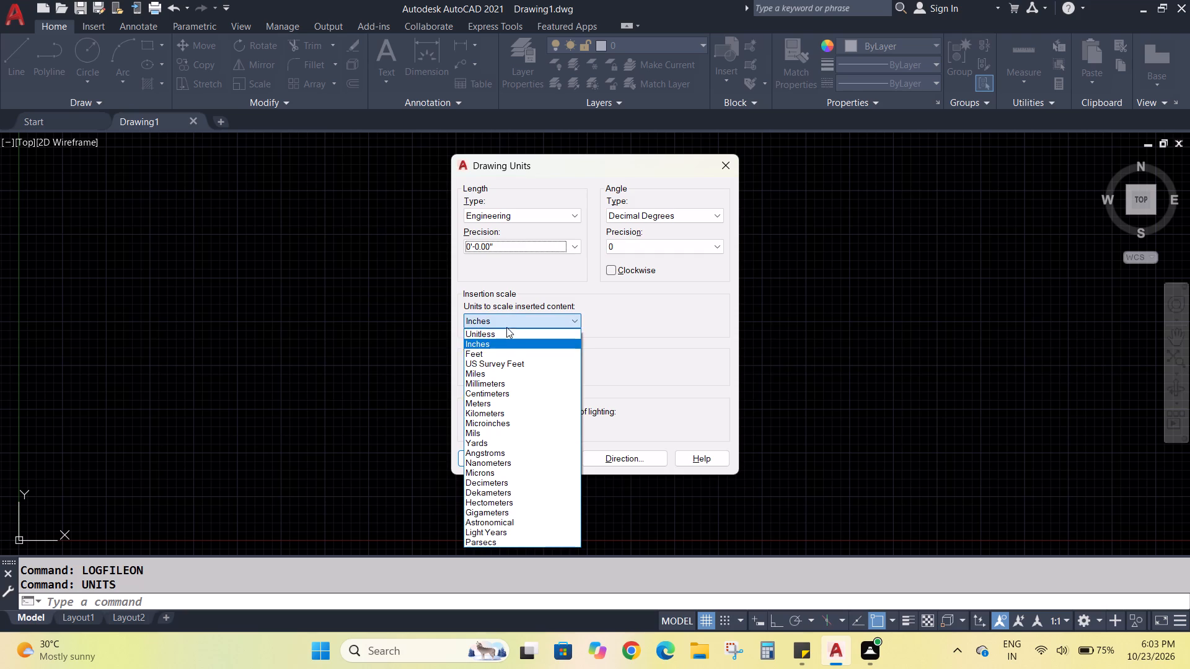
click(487, 398)
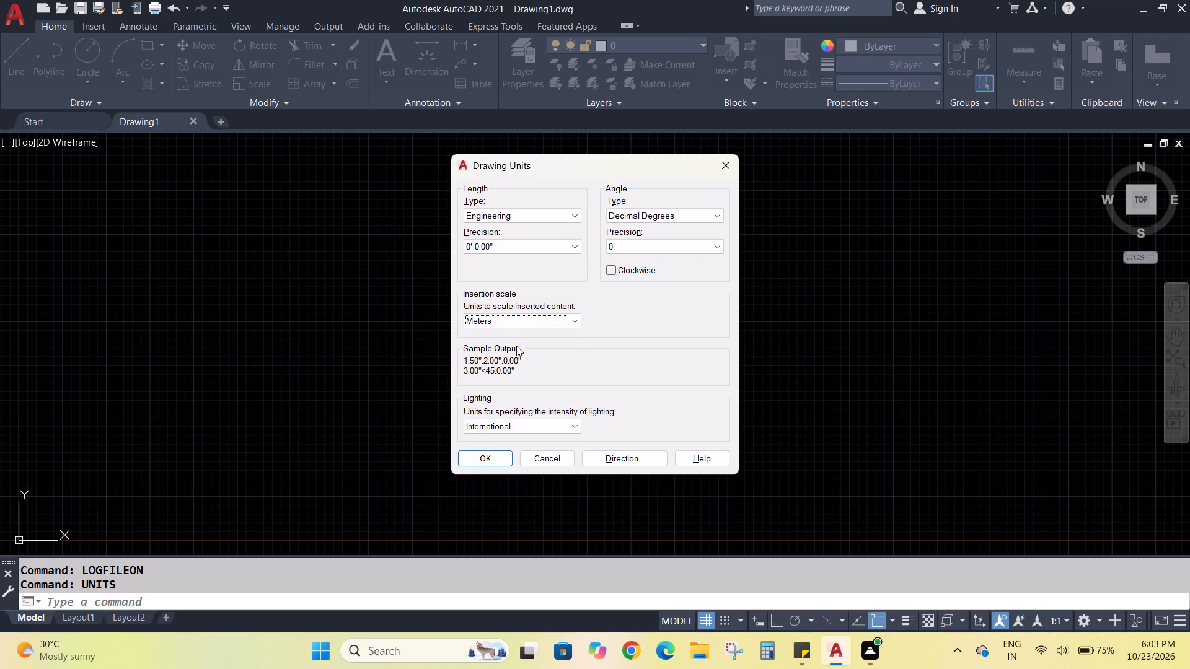
click(463, 453)
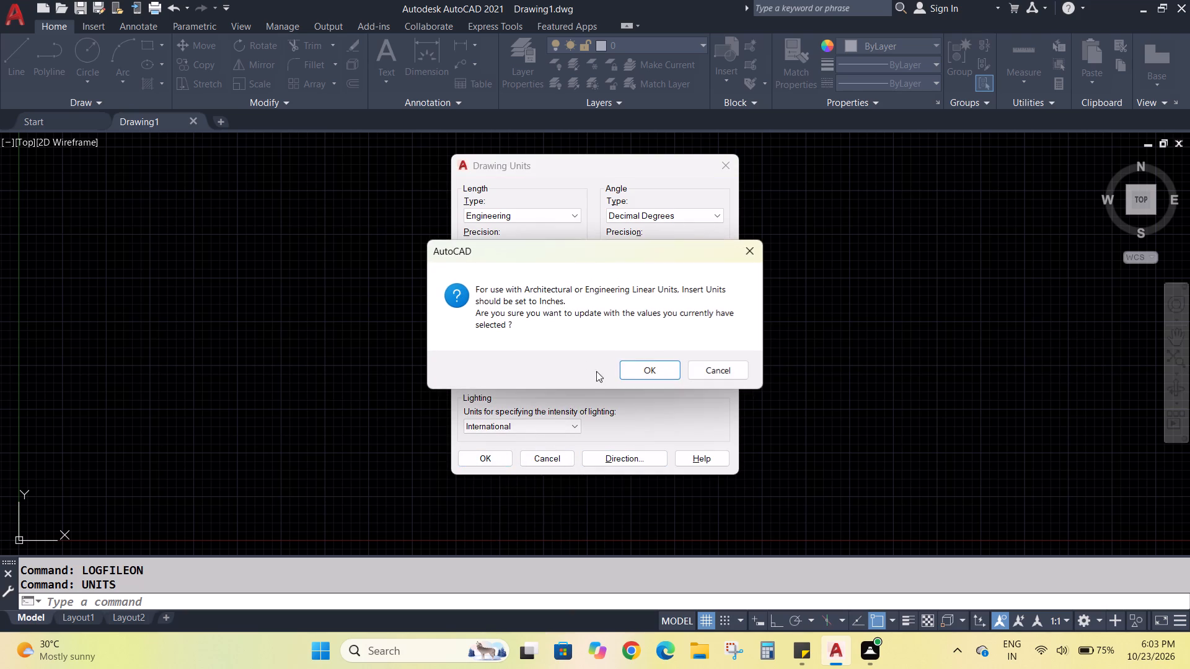
click(656, 373)
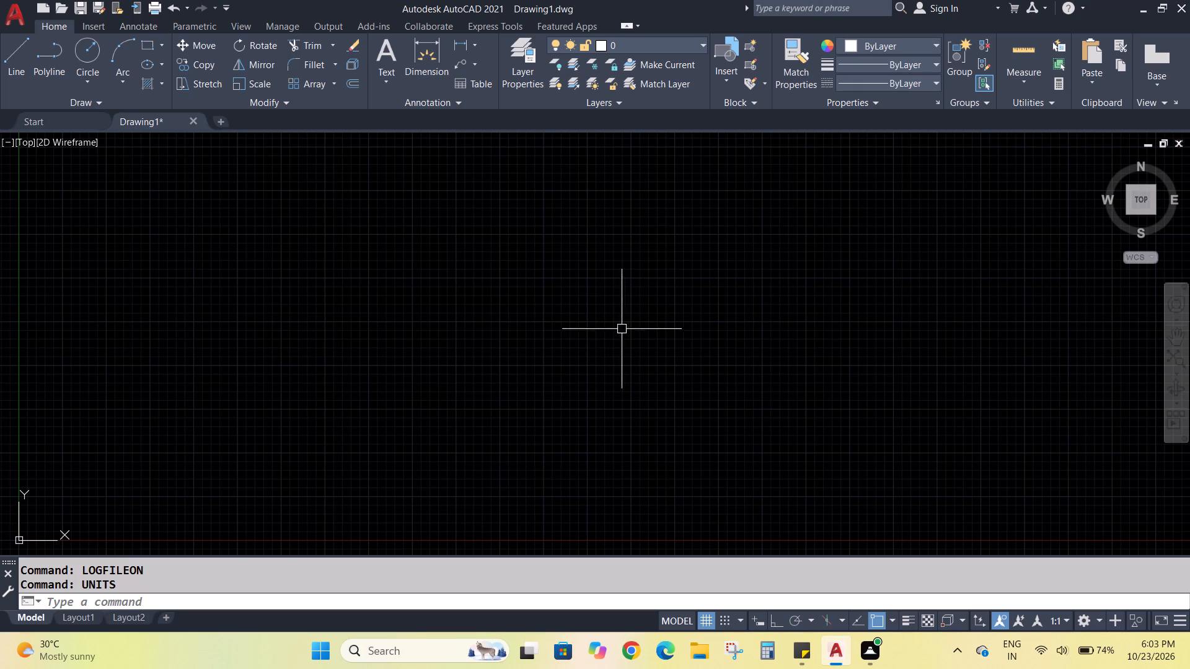
Modify the Standard dimension style to Engineering primary units with 0'-0.00" precision and set it as current.
key(d)
key(Return)
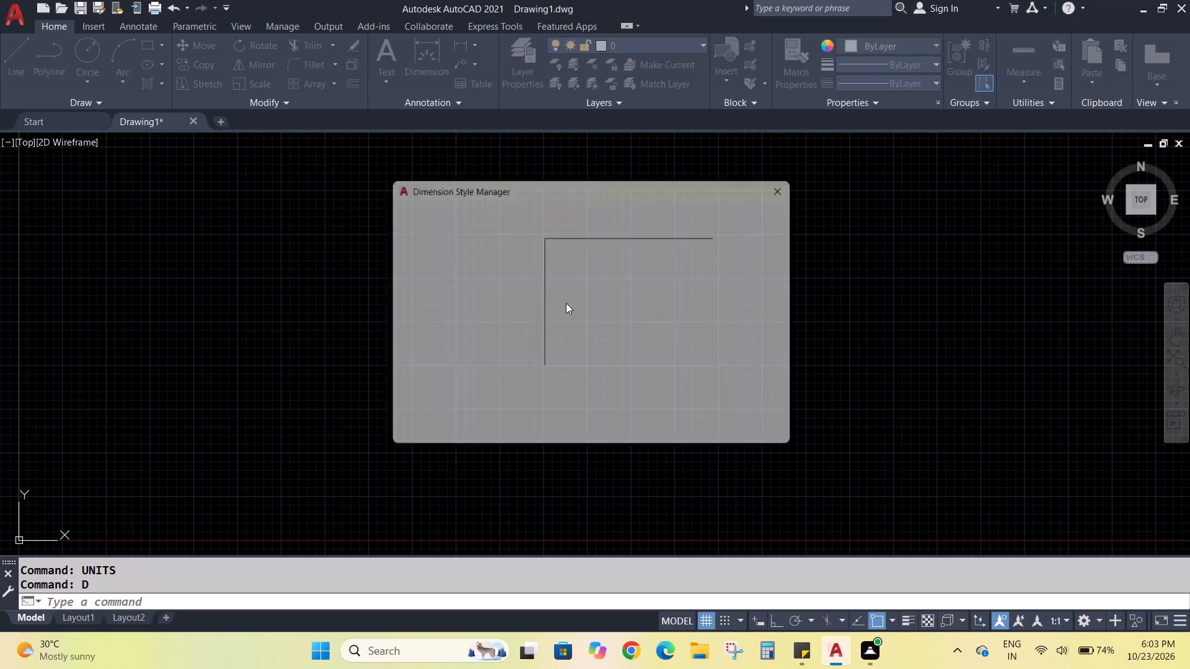
click(774, 294)
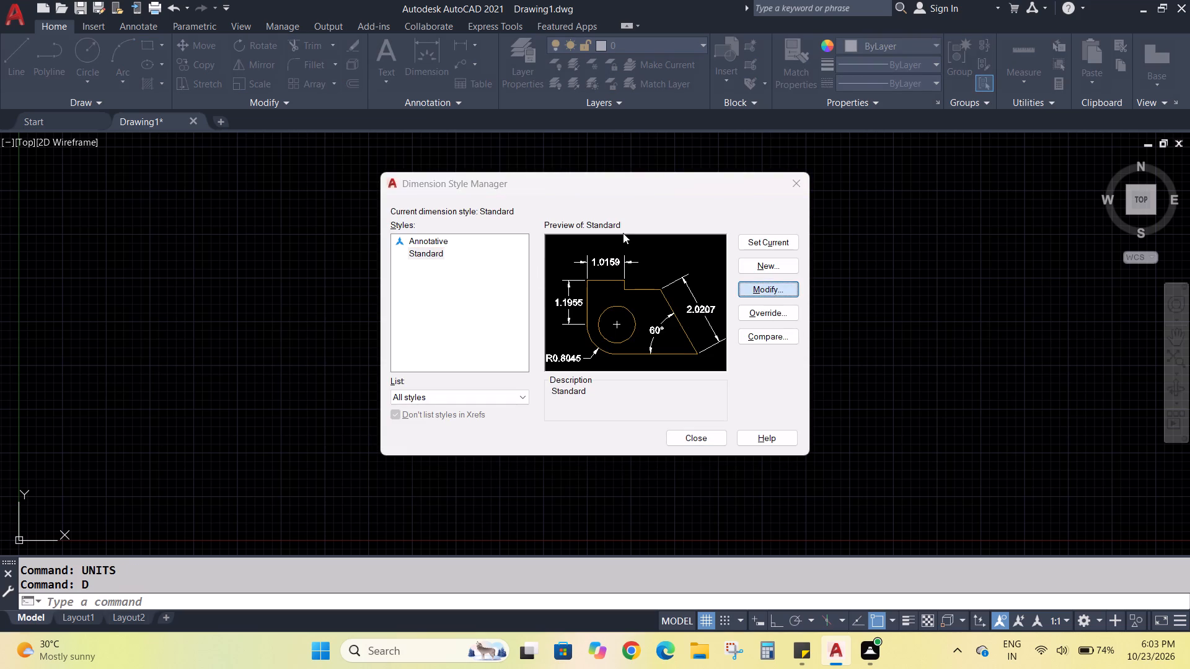
click(553, 158)
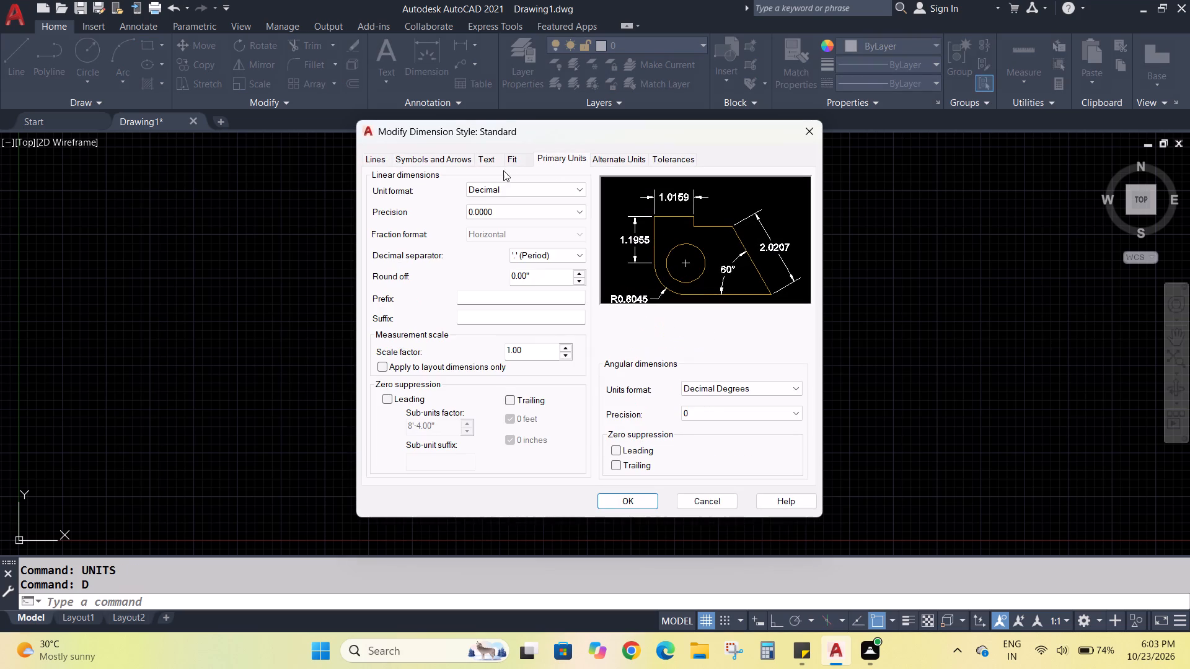
click(480, 192)
click(493, 217)
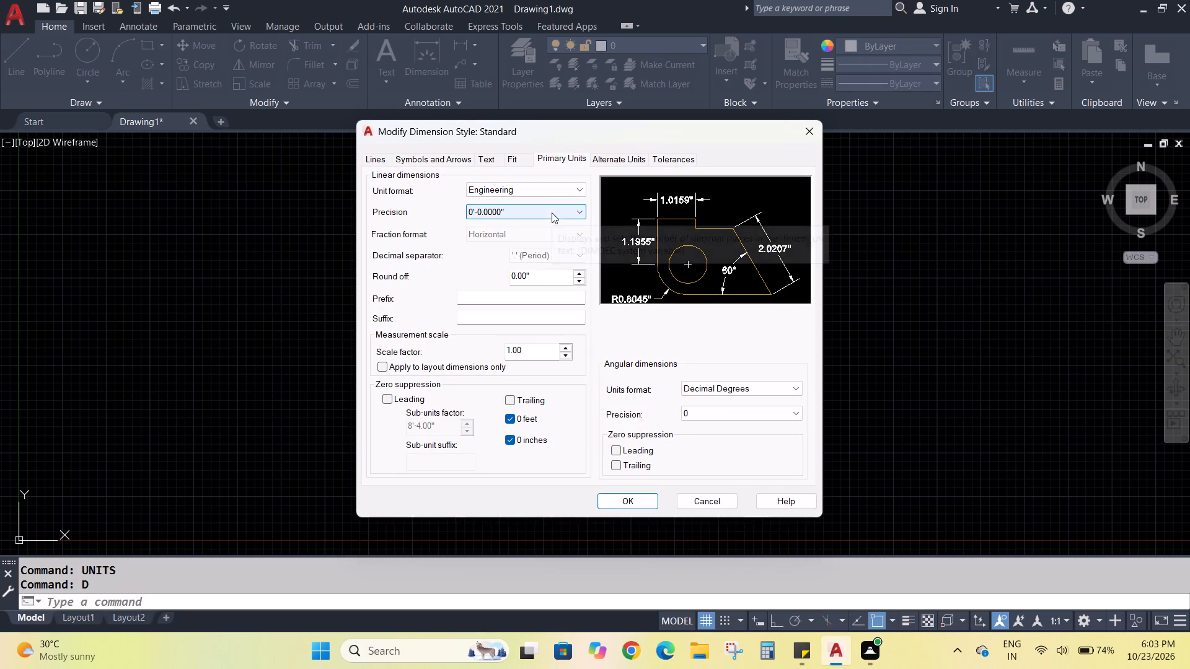
click(552, 212)
click(522, 240)
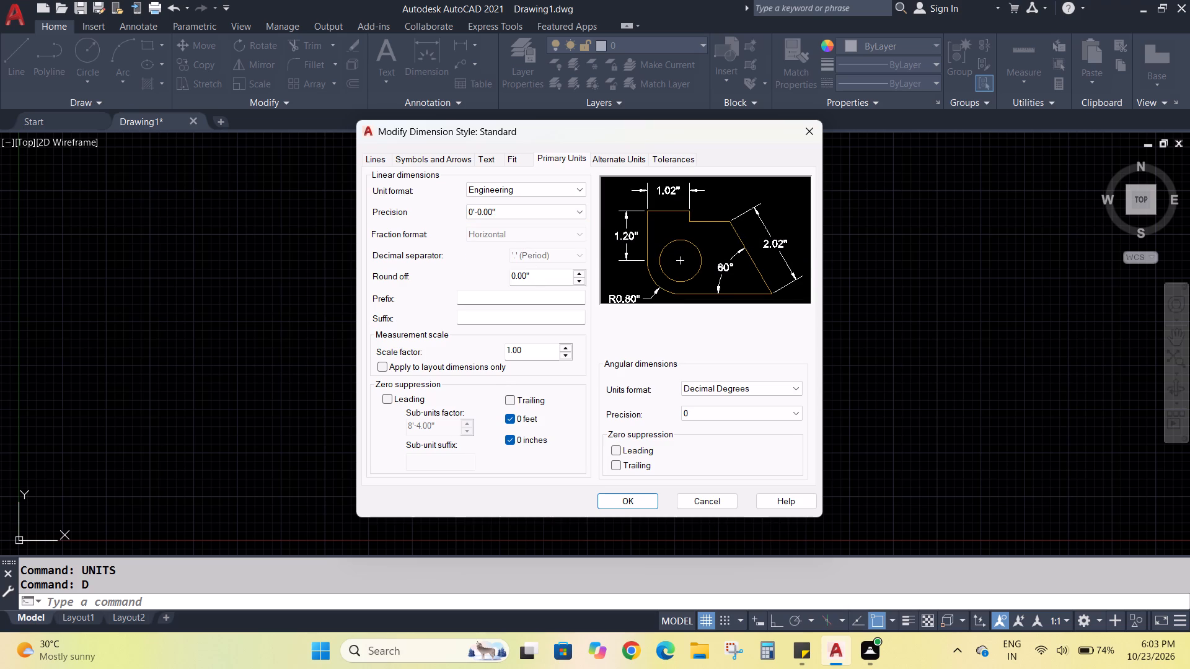
click(607, 501)
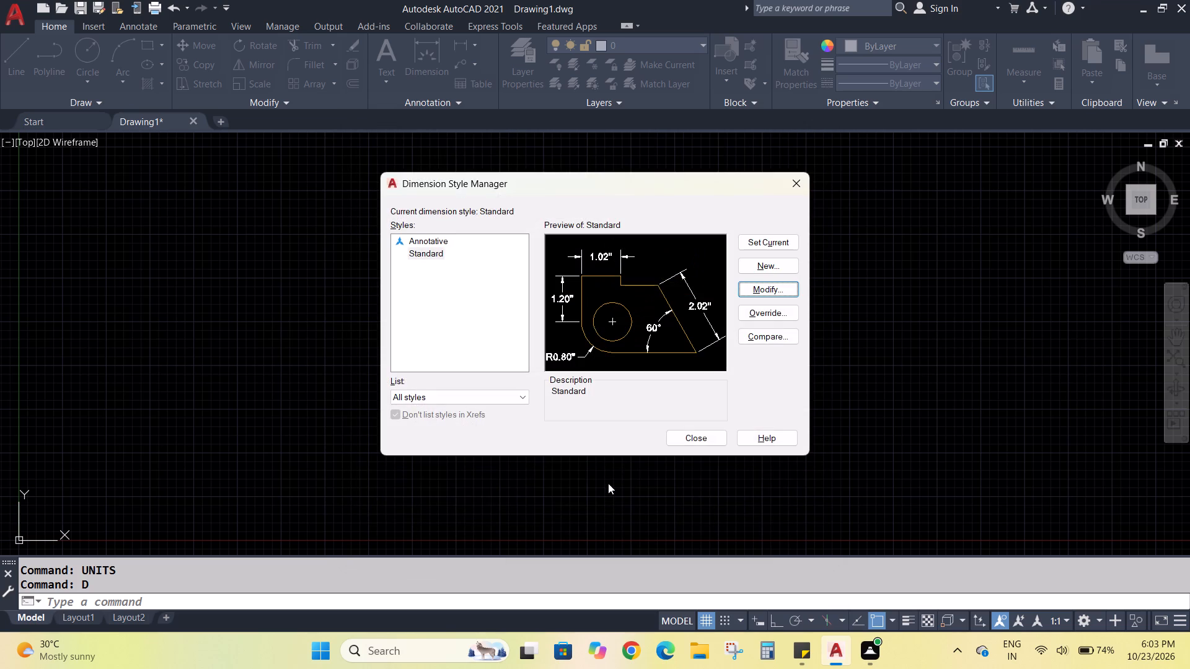
text(UCSI)
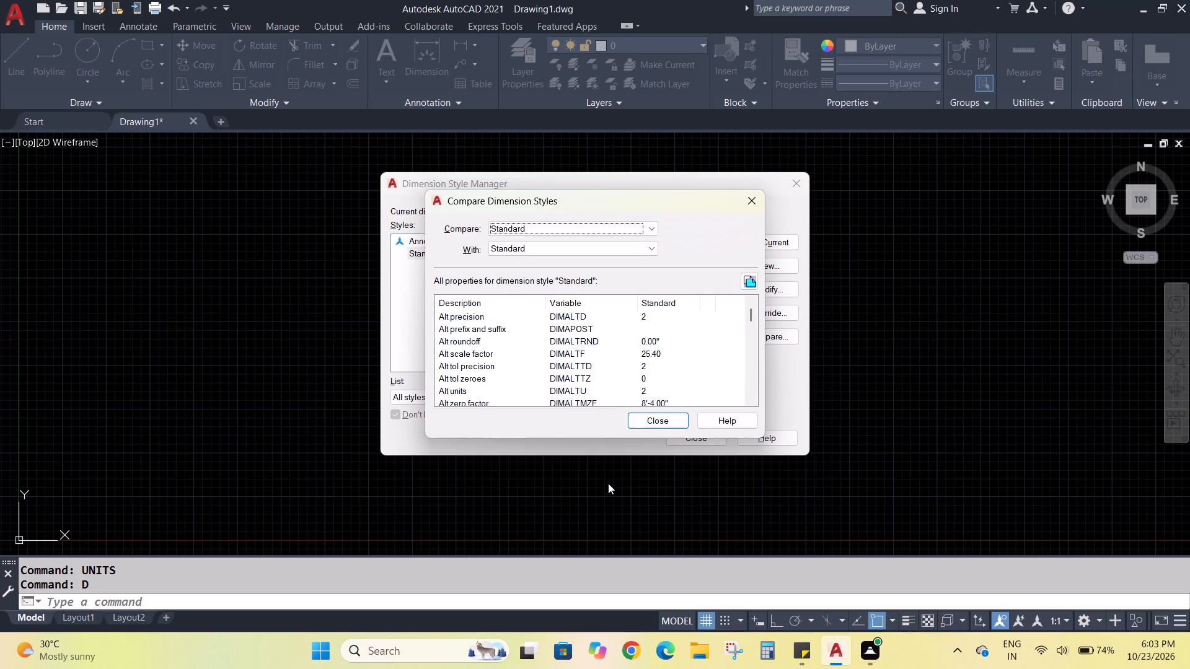
click(666, 416)
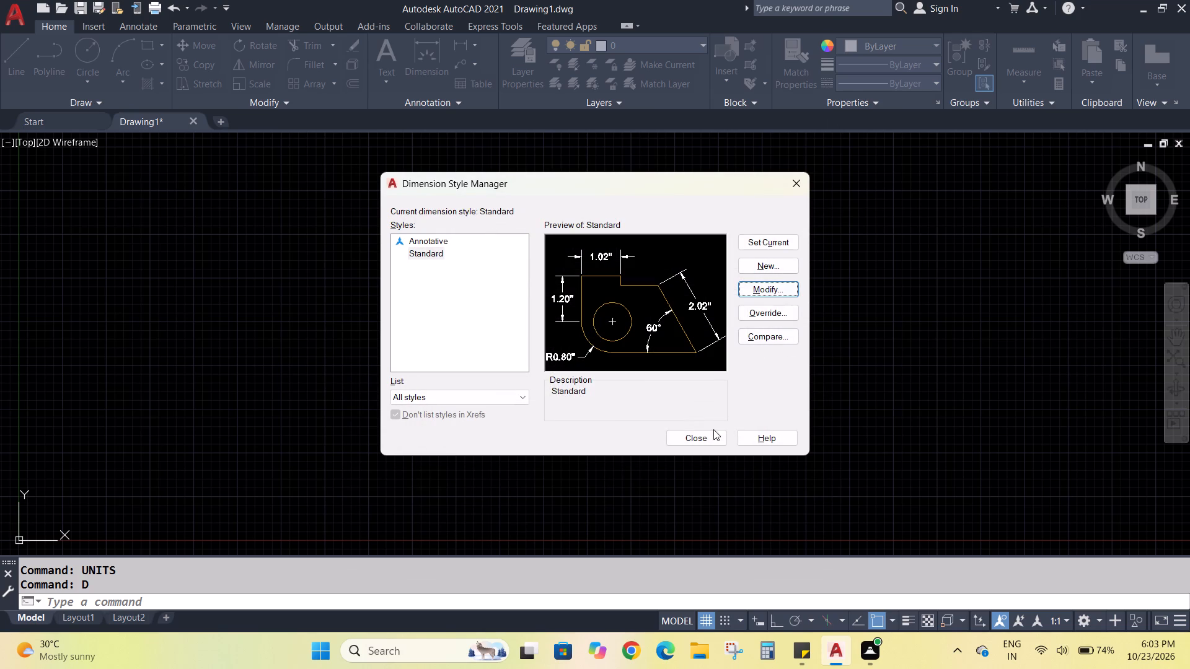
click(750, 235)
click(698, 445)
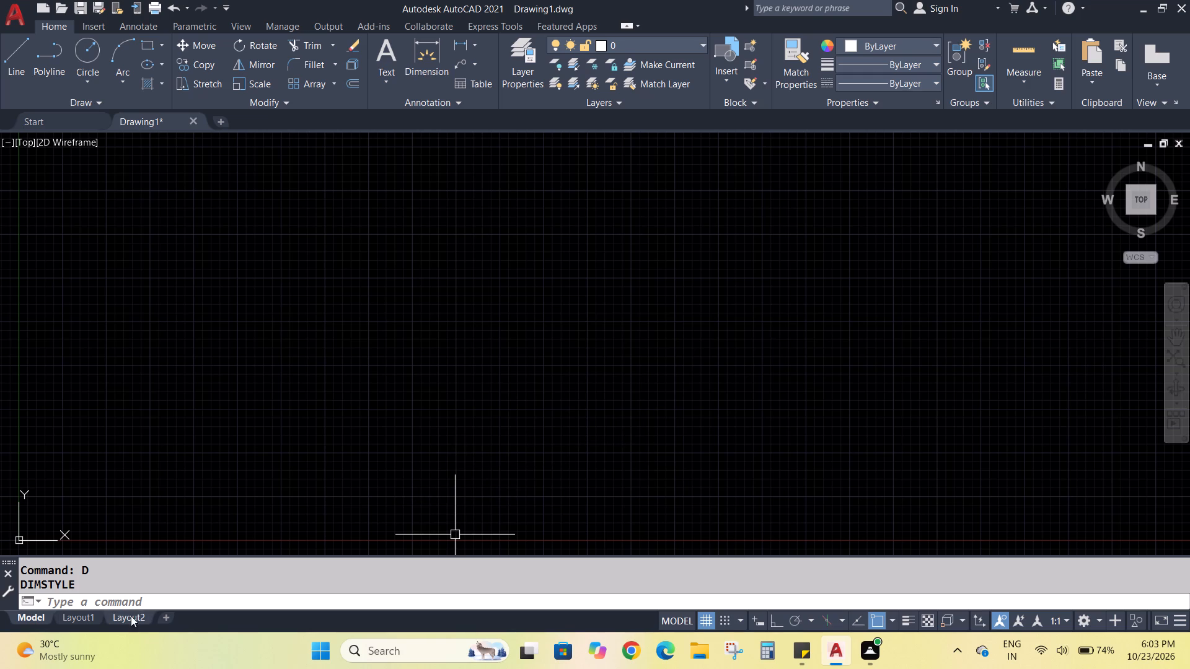
Set the UCS icon to the Noorigin option.
click(131, 602)
text(UCS)
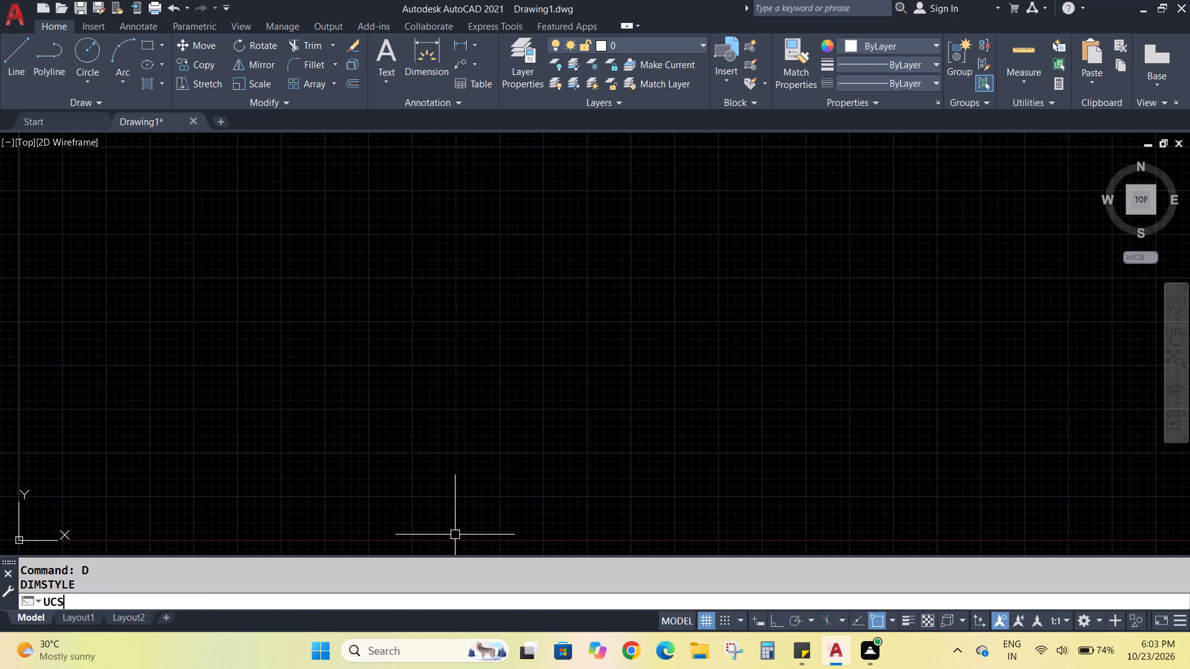
key(i)
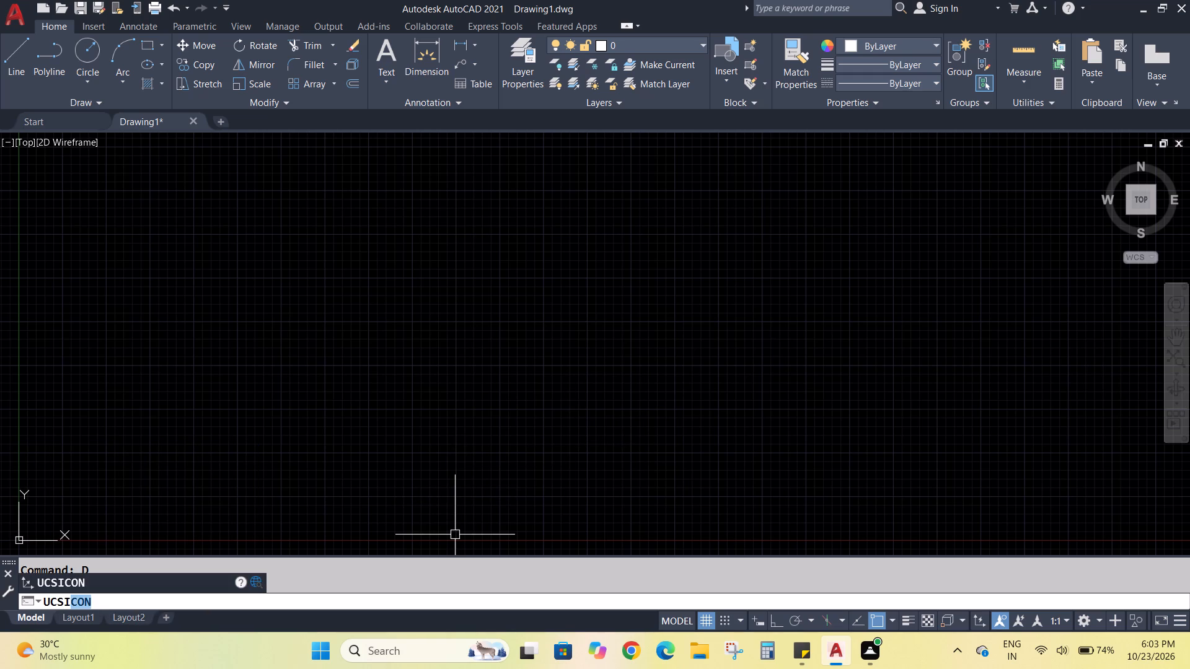
text(CON)
key(Return)
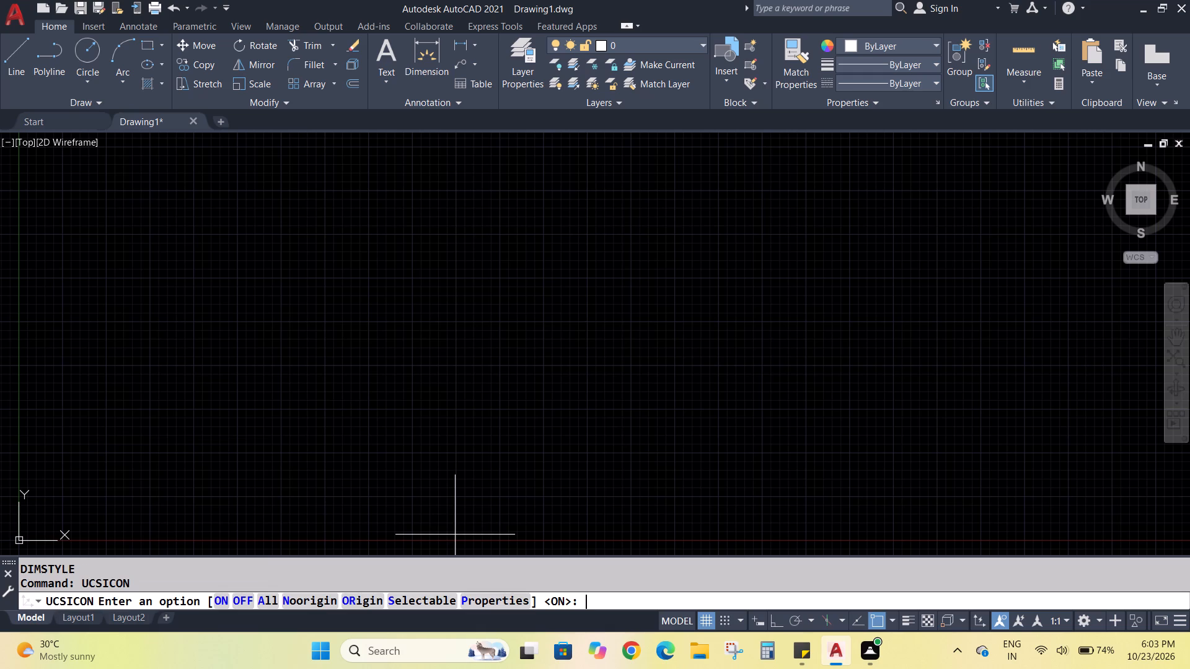
key(n)
key(Return)
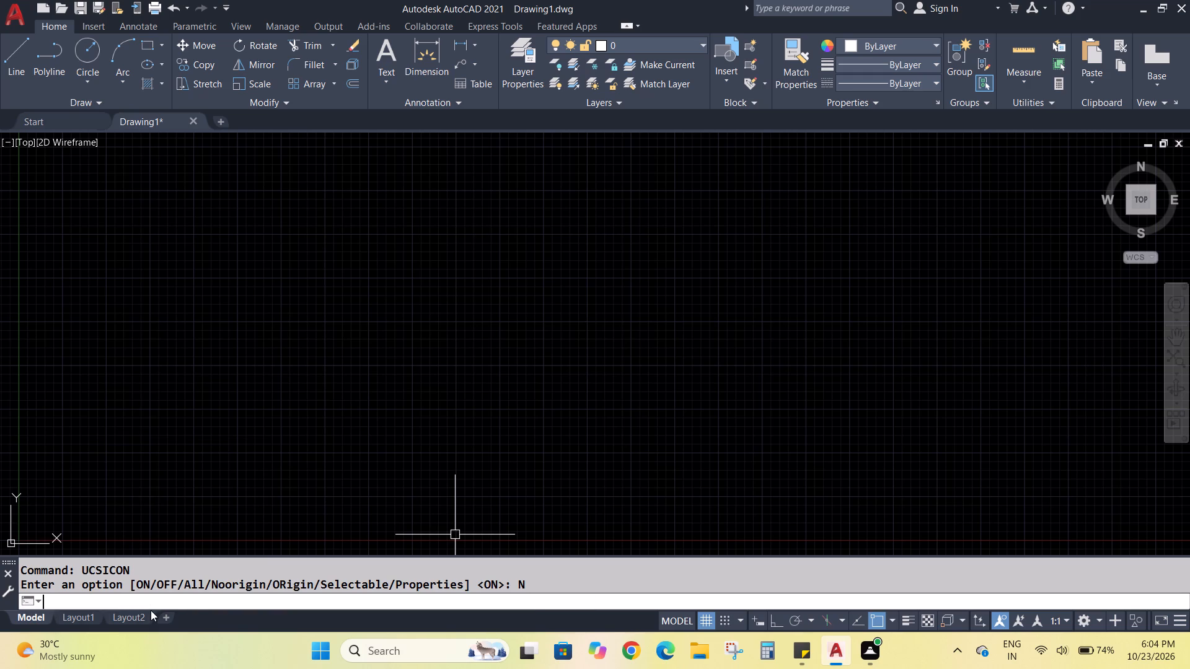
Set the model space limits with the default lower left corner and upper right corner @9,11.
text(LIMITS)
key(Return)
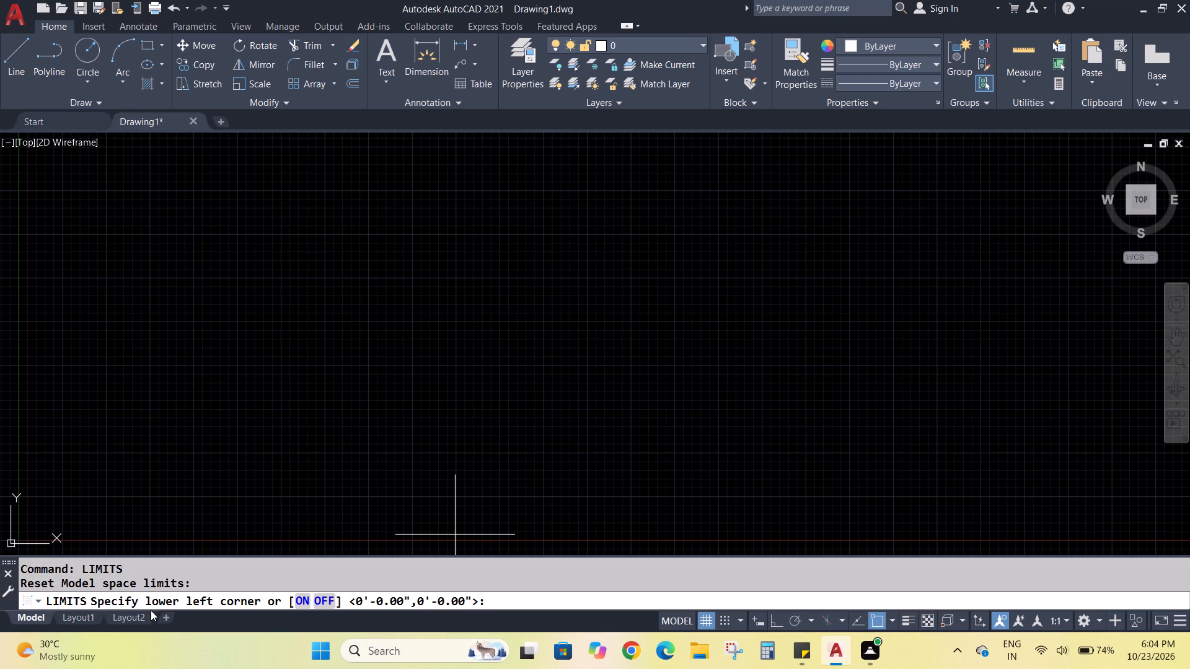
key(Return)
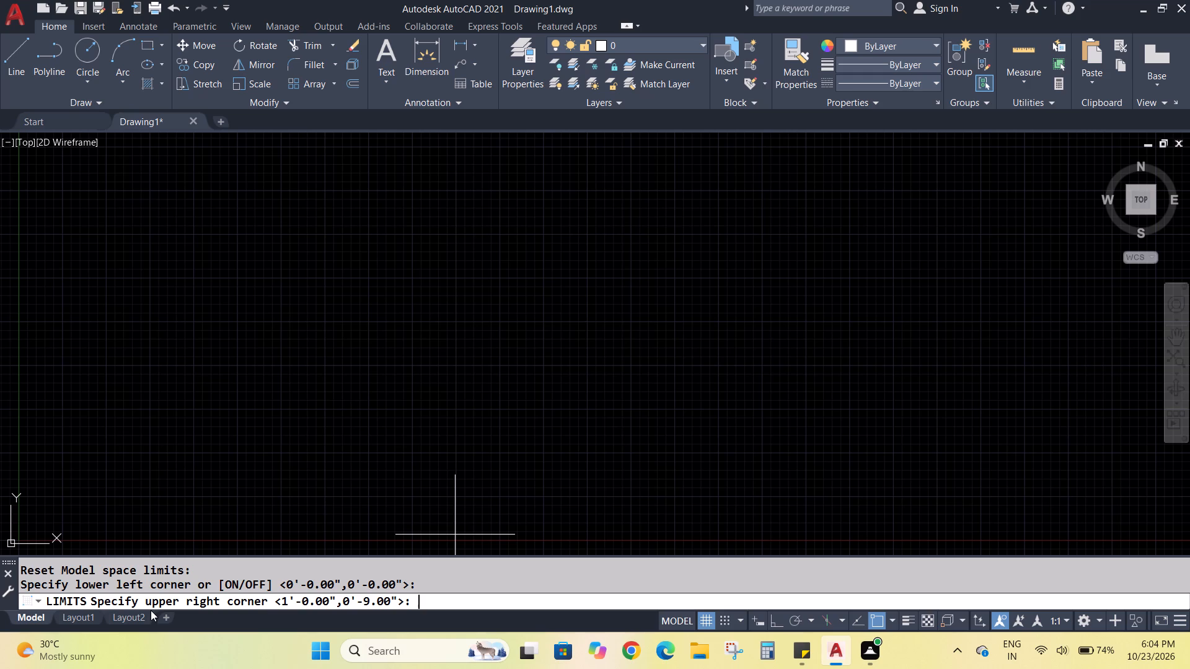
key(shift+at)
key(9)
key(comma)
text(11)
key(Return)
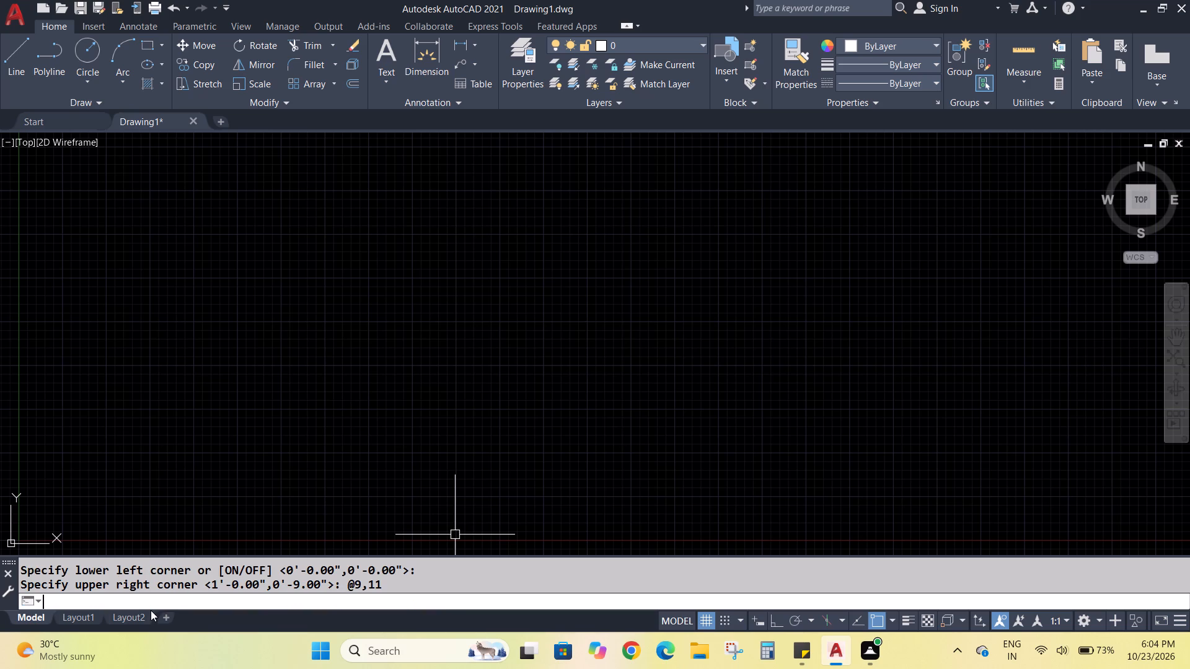
Reset the model space limits with the default lower left corner and upper right corner 15,15.
text(LIMITS)
key(Return)
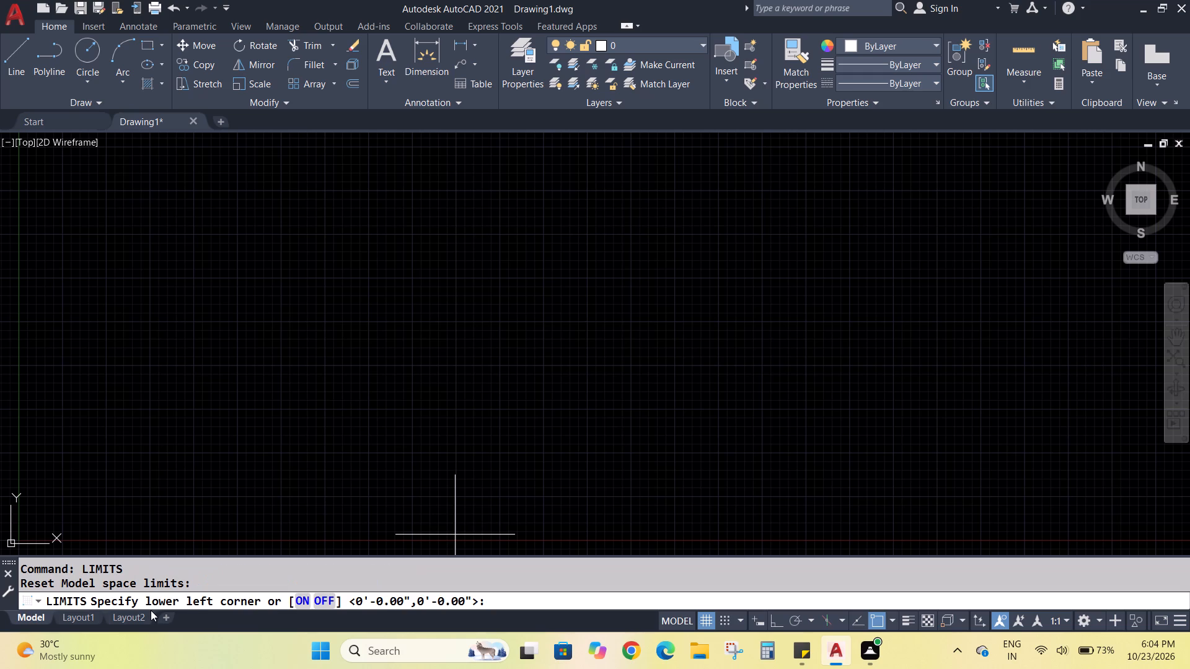
key(Return)
text(15)
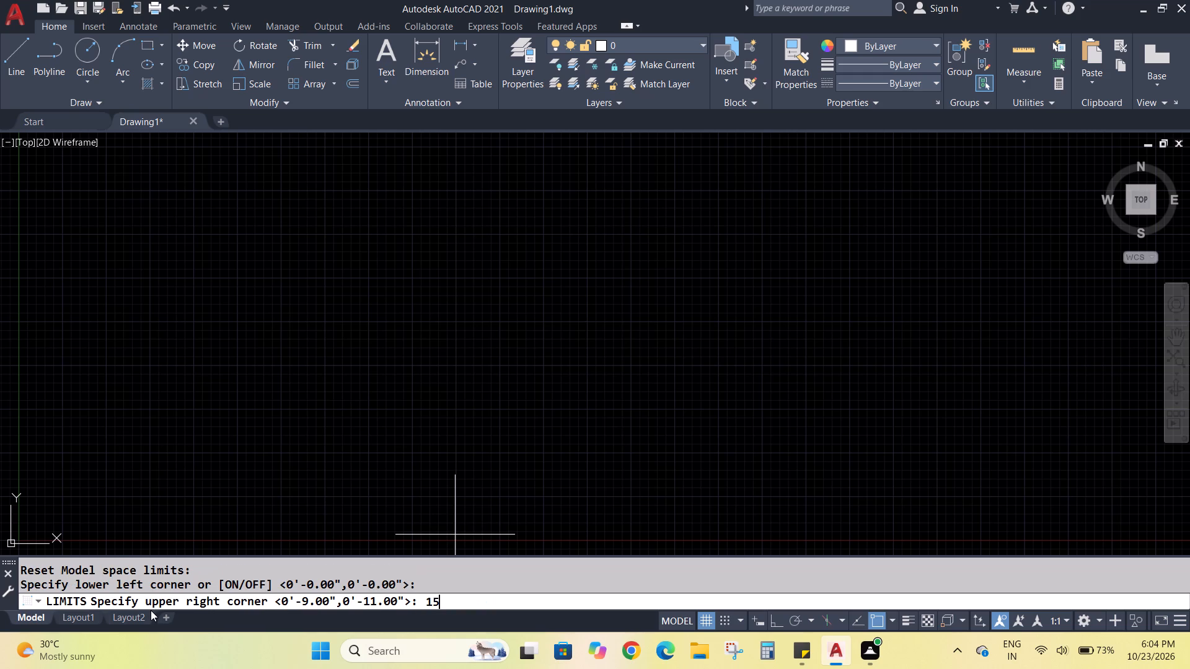
key(comma)
text(15)
key(Return)
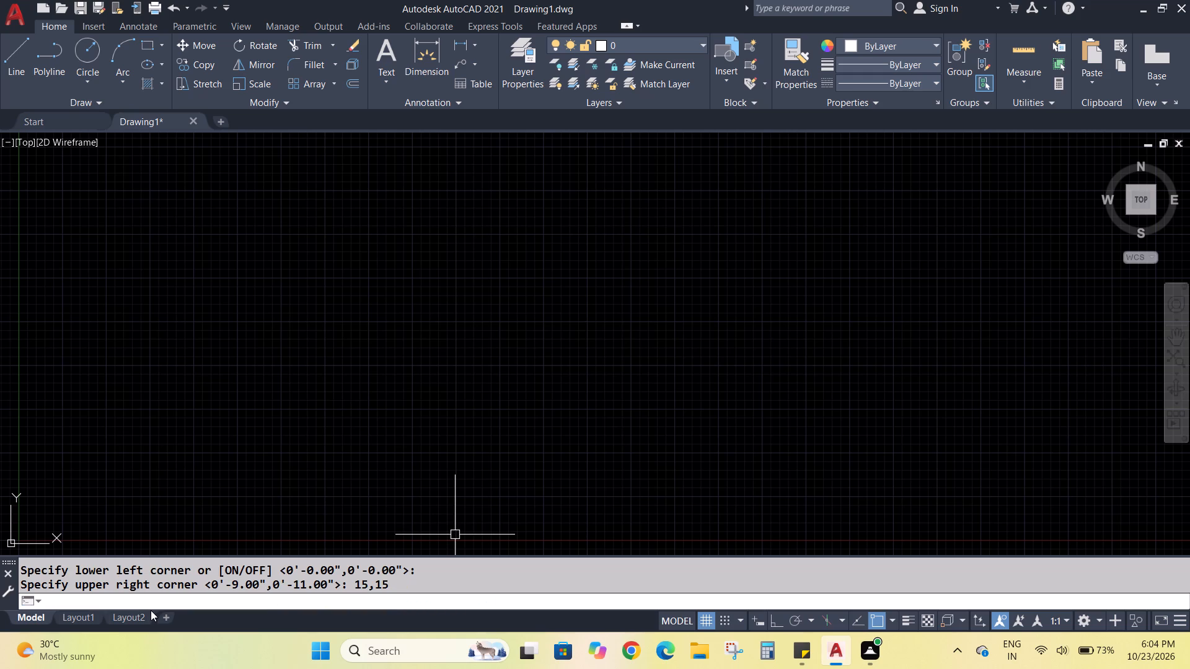
Turn off the drawing grid display.
key(z)
key(Return)
key(e)
key(Return)
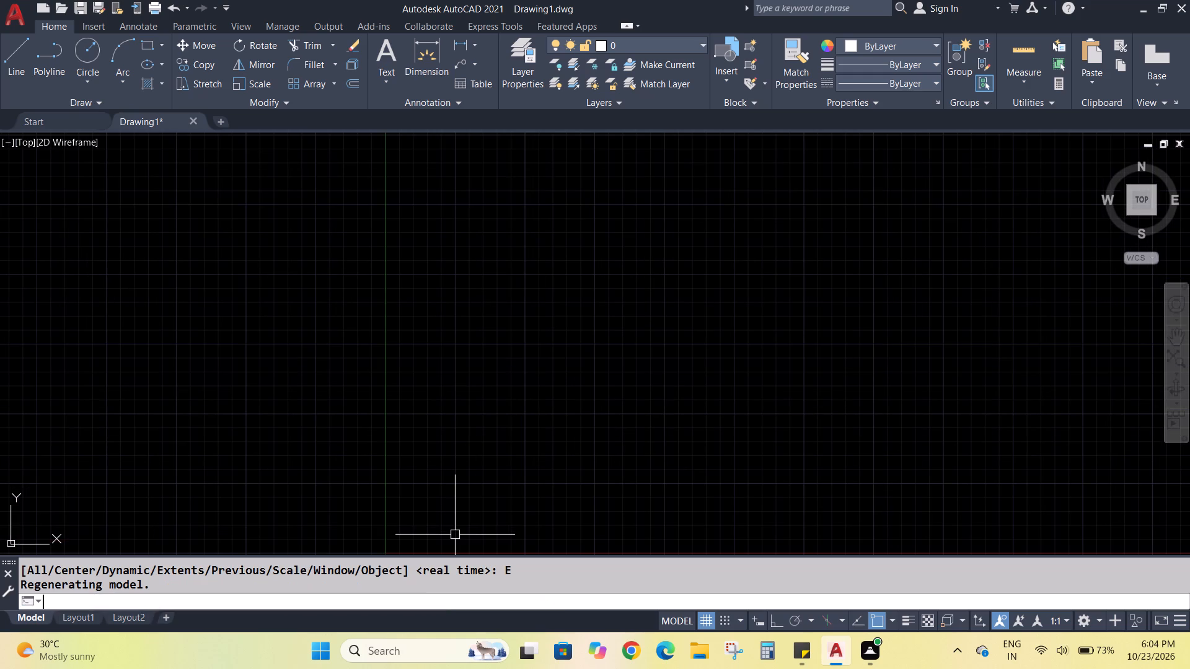
click(702, 624)
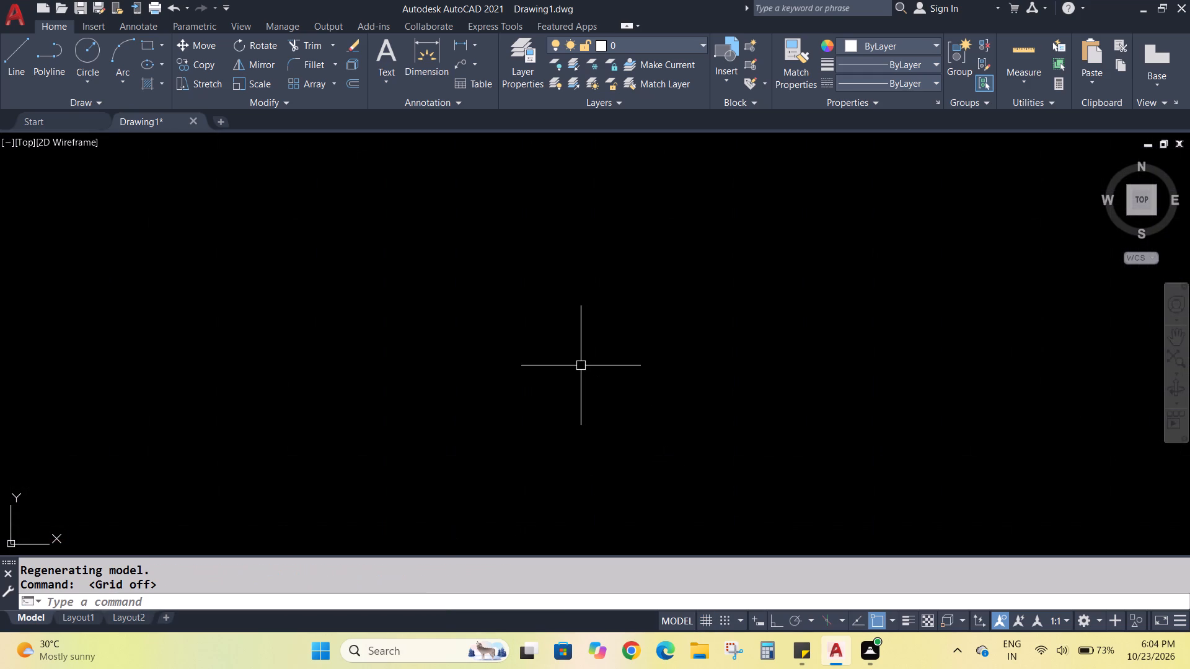
Draw a rectangle from a freely placed first corner with the opposite corner at @9,11.
text(REC)
key(Return)
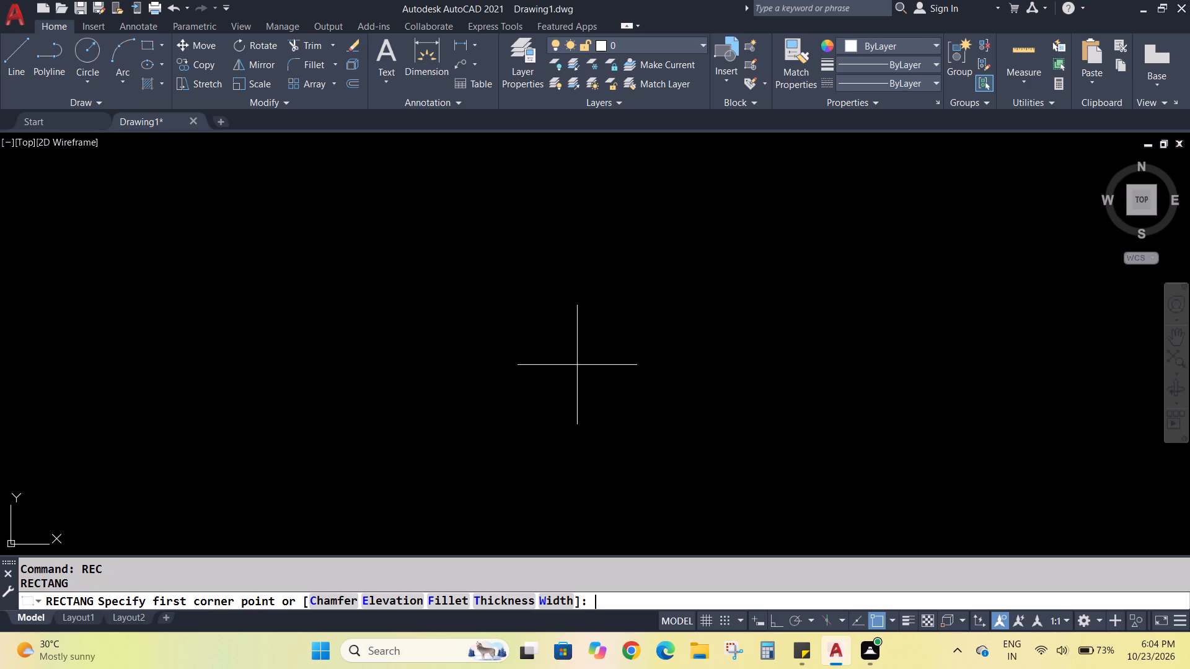
click(419, 478)
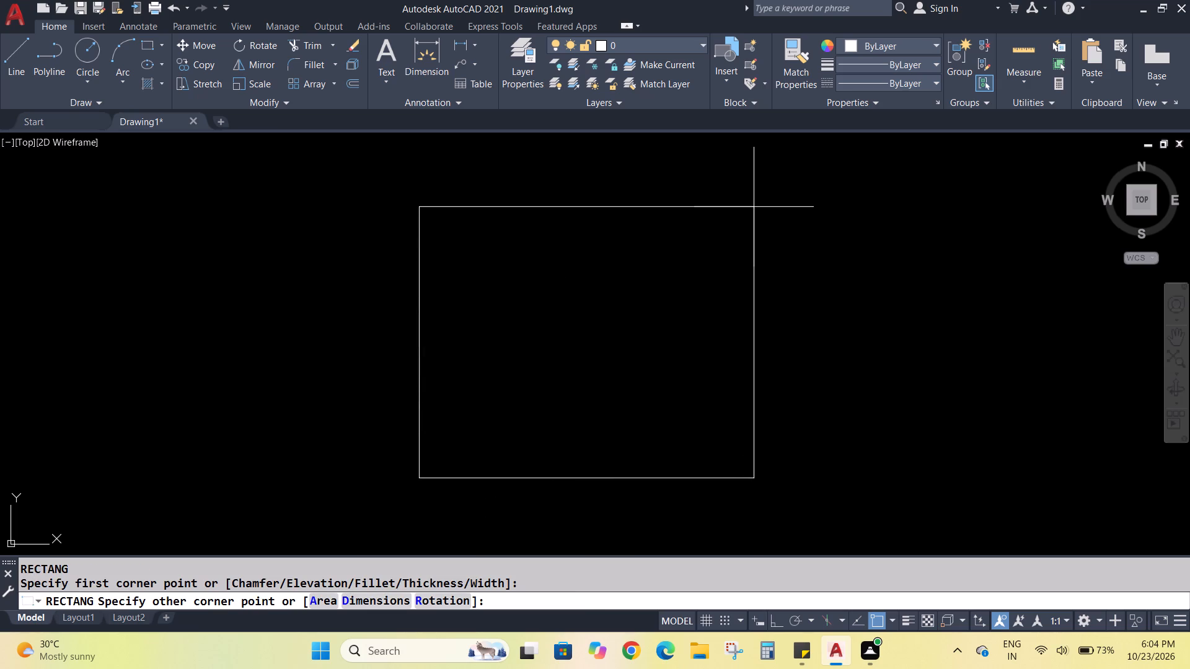
text(@9)
key(comma)
text(11)
key(Return)
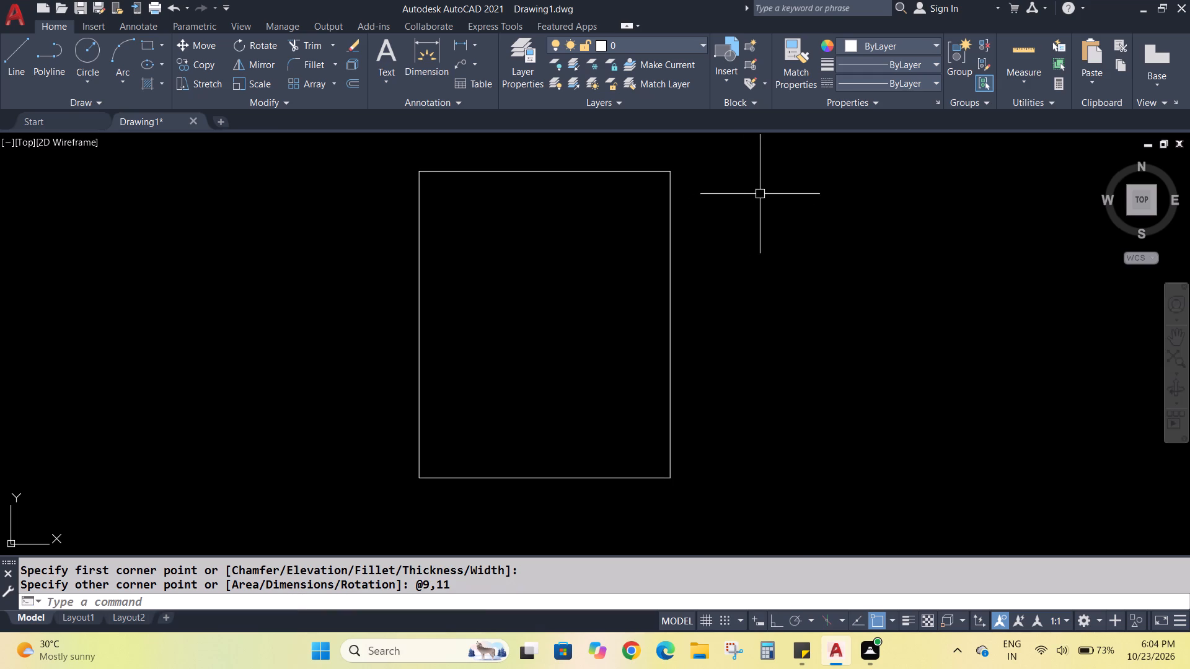
key(z)
key(Return)
key(e)
key(Return)
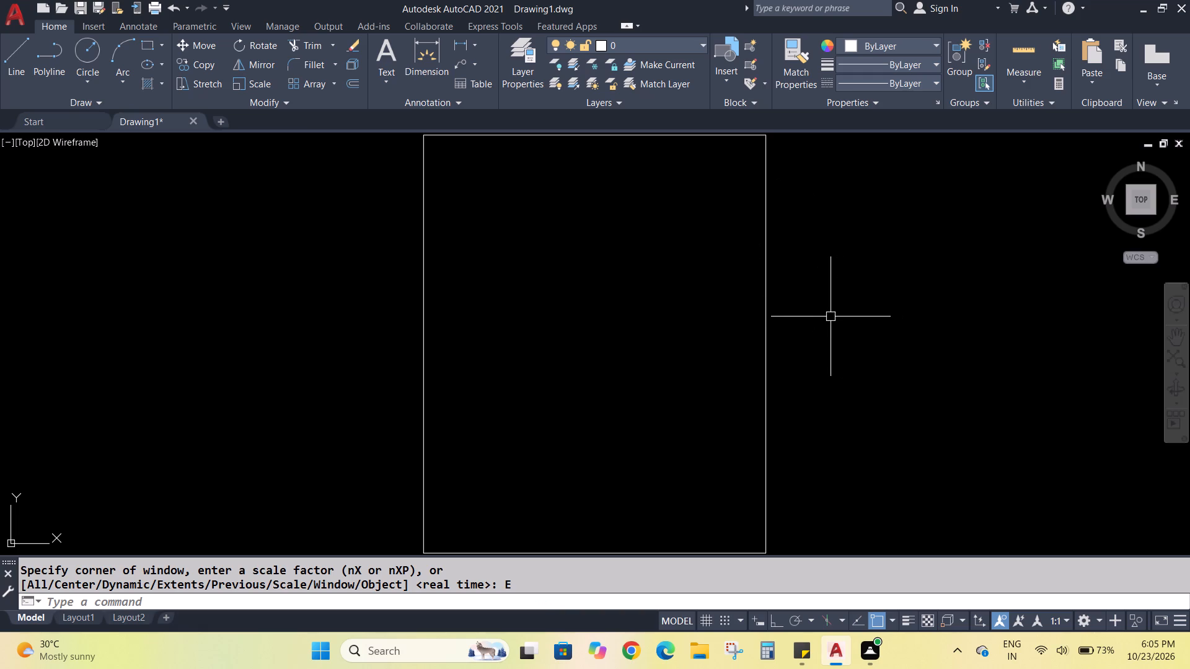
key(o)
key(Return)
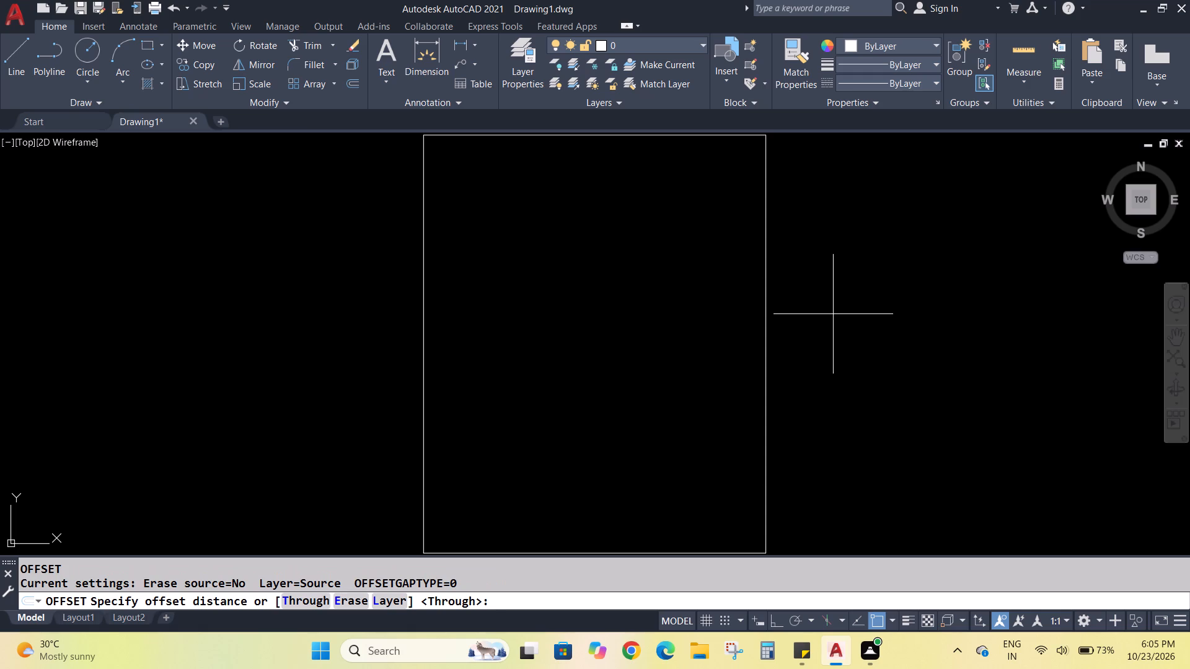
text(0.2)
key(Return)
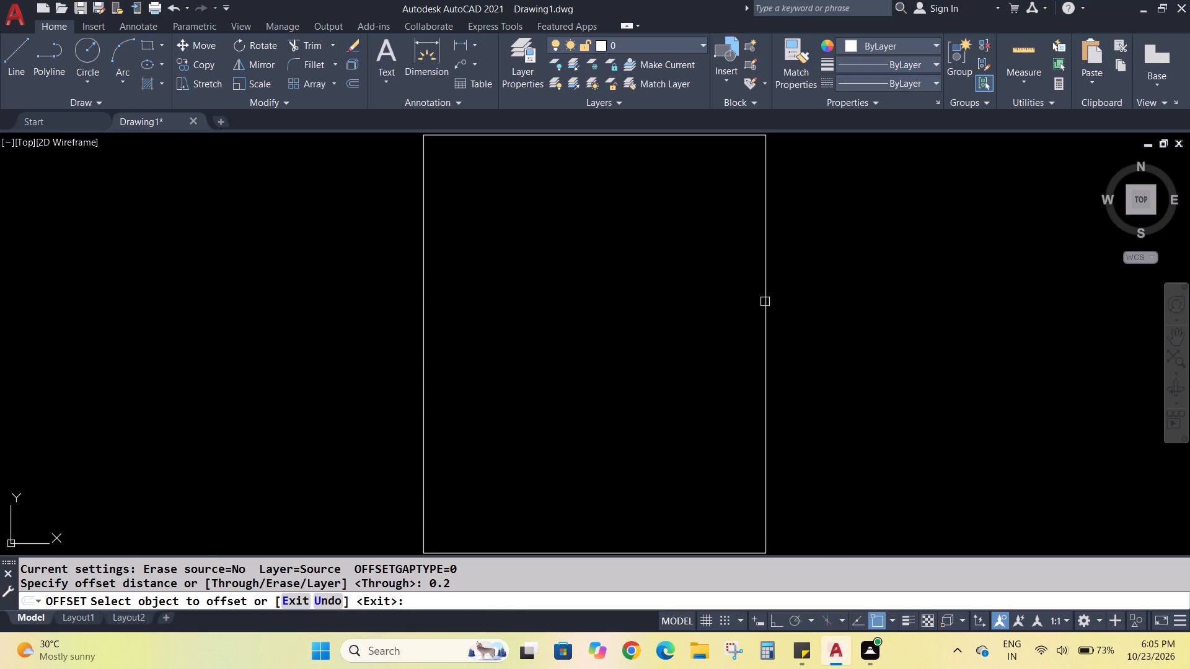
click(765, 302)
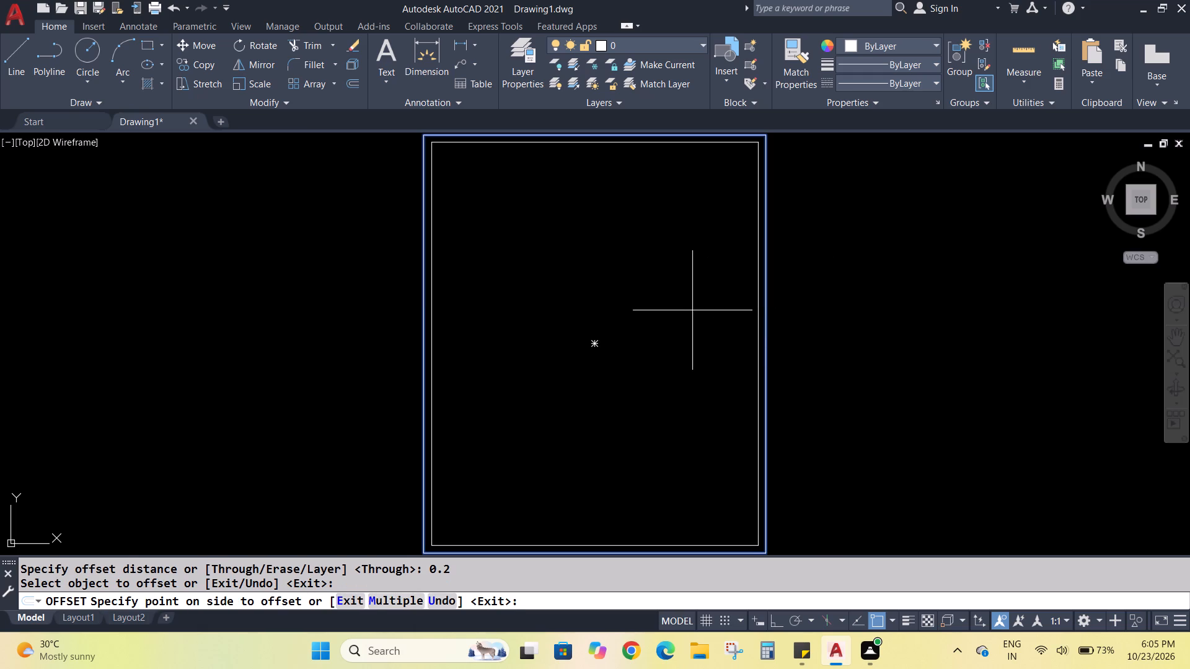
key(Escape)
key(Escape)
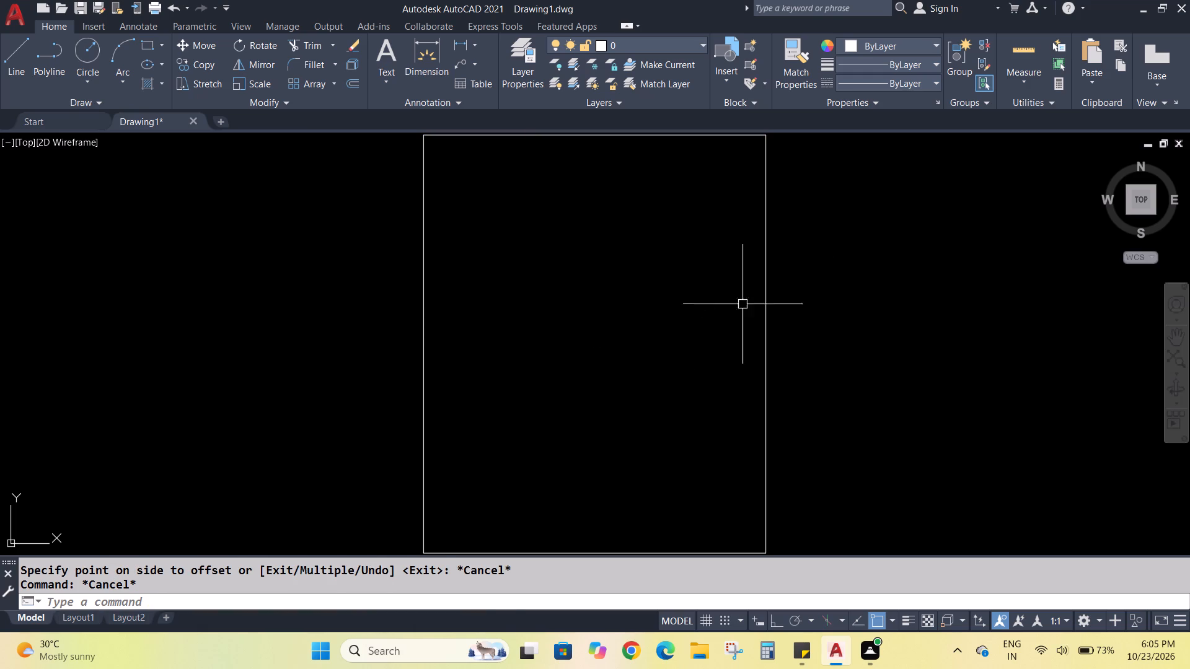
Offset the rectangle inward by 0.1.
key(o)
key(Return)
text(0.1)
key(Return)
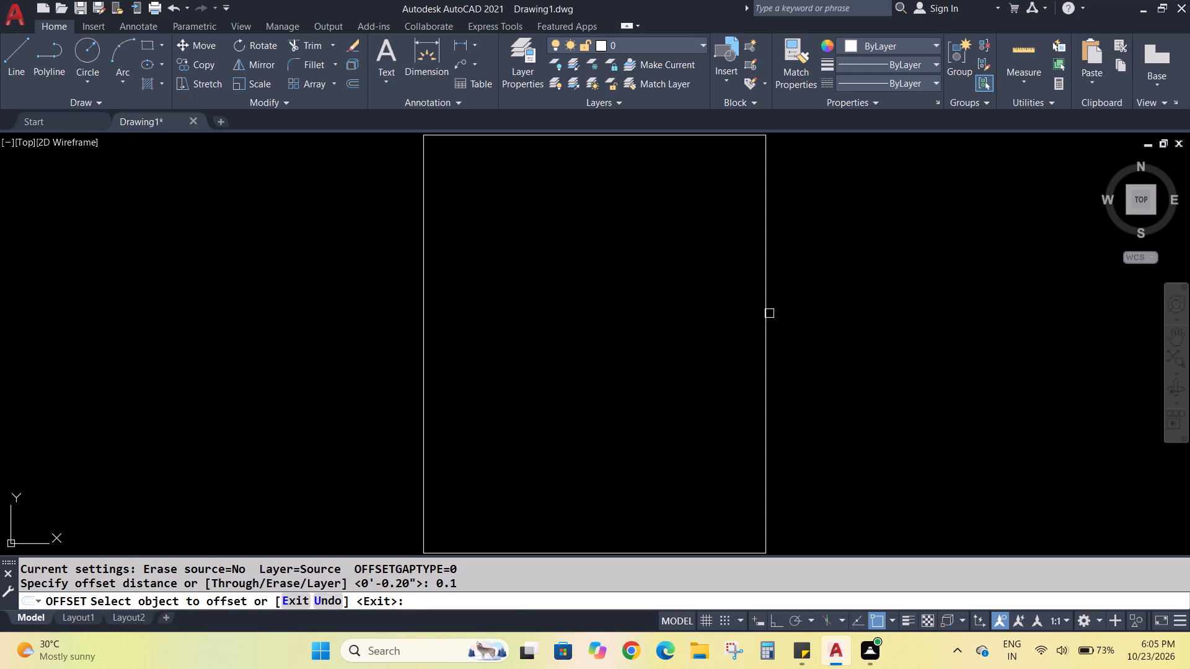
click(769, 313)
click(748, 321)
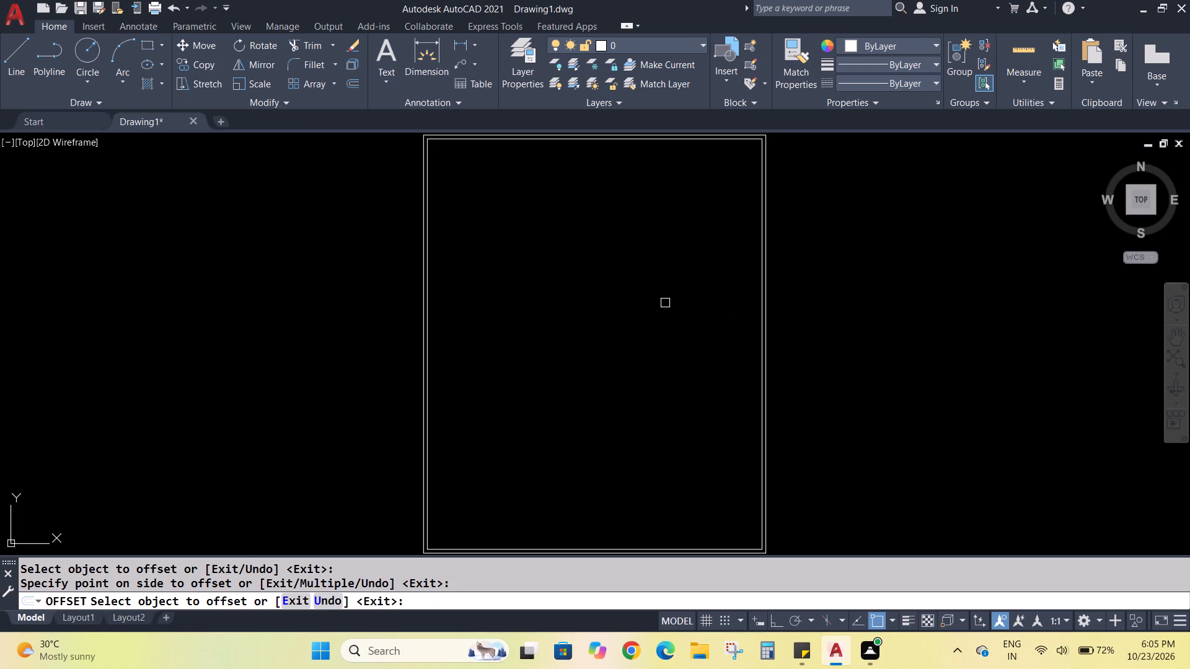
key(Escape)
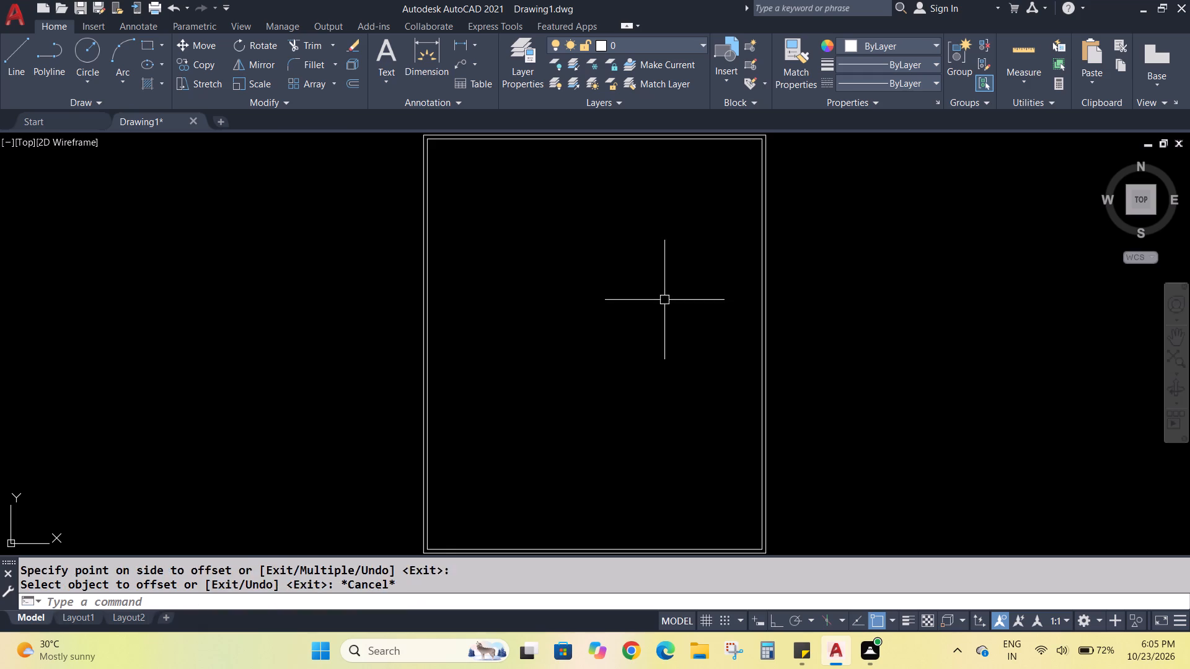
key(Escape)
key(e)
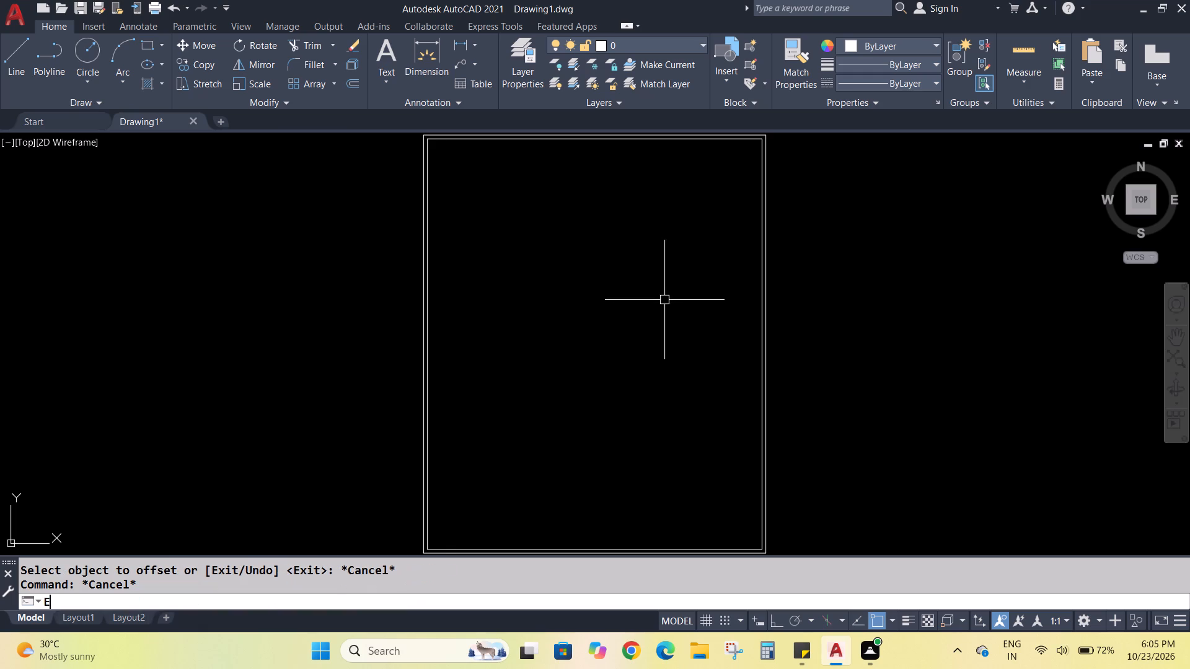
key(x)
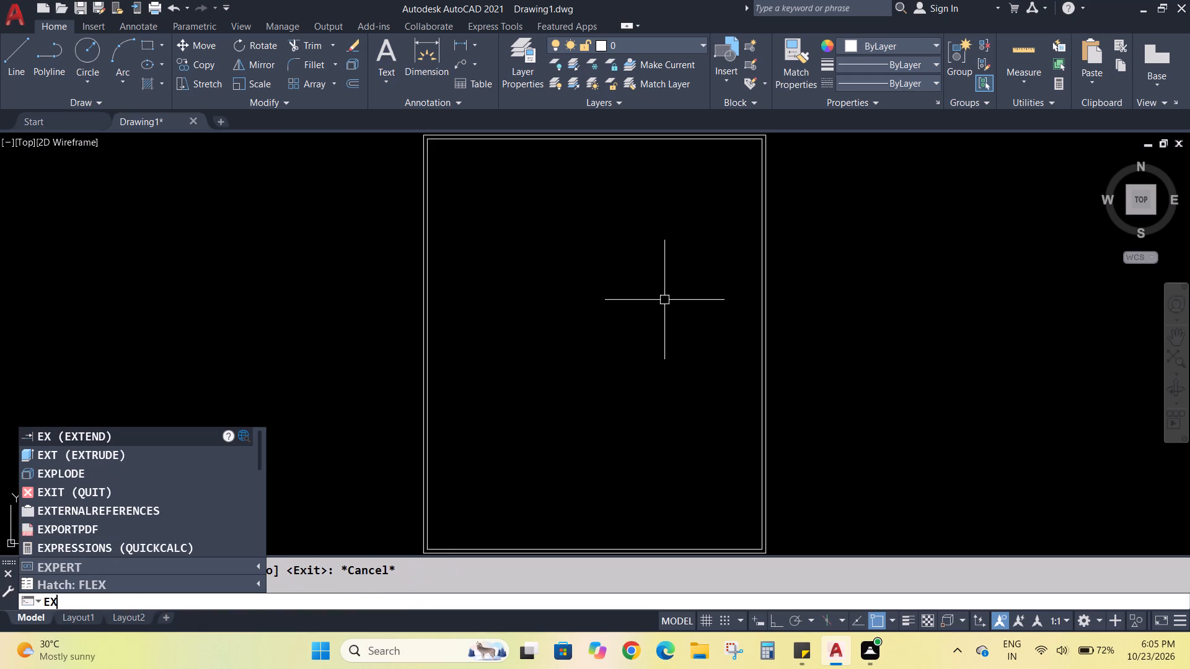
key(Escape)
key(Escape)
Explode the inner rectangle into separate lines.
key(x)
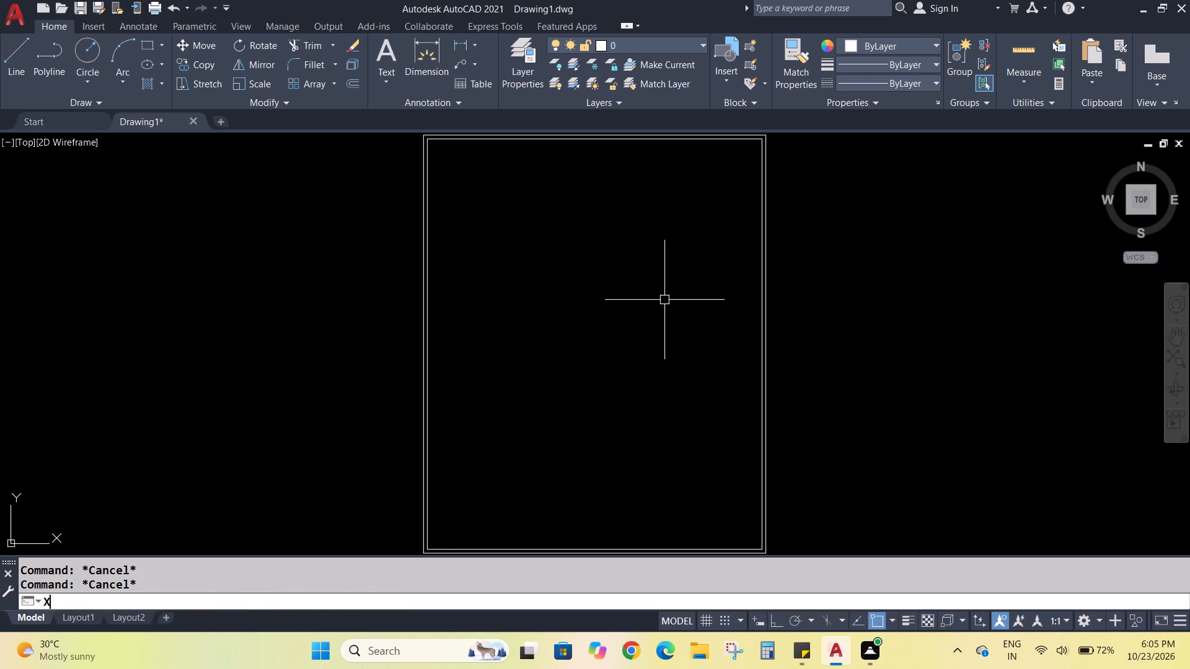
key(Return)
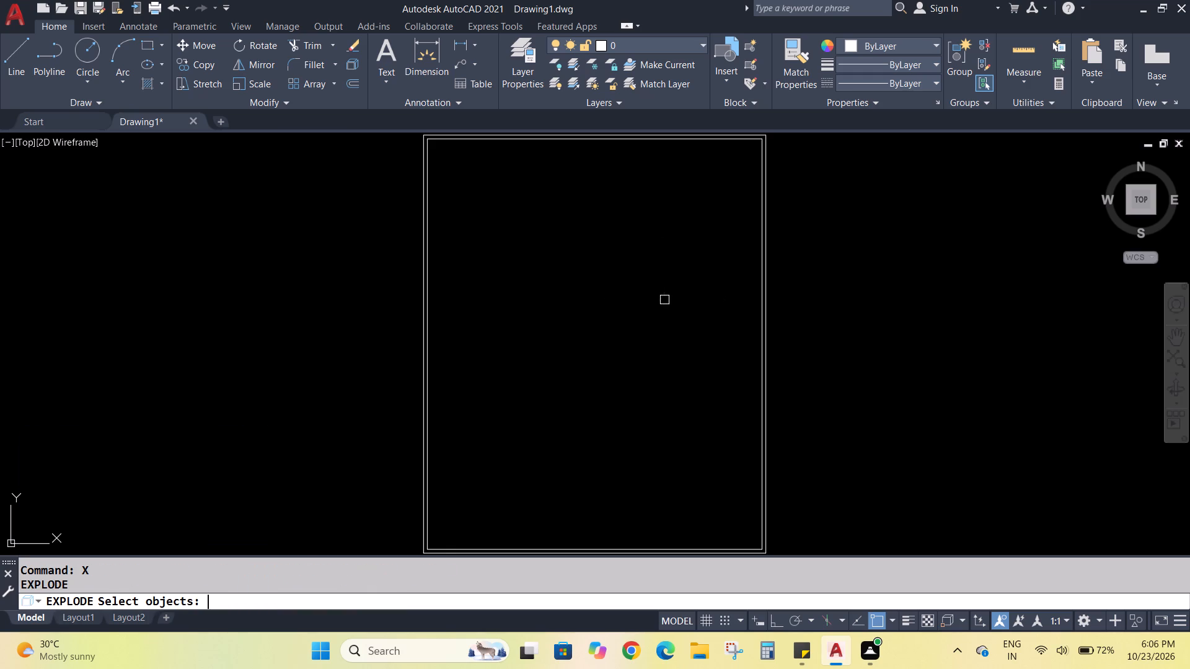
click(431, 380)
key(Return)
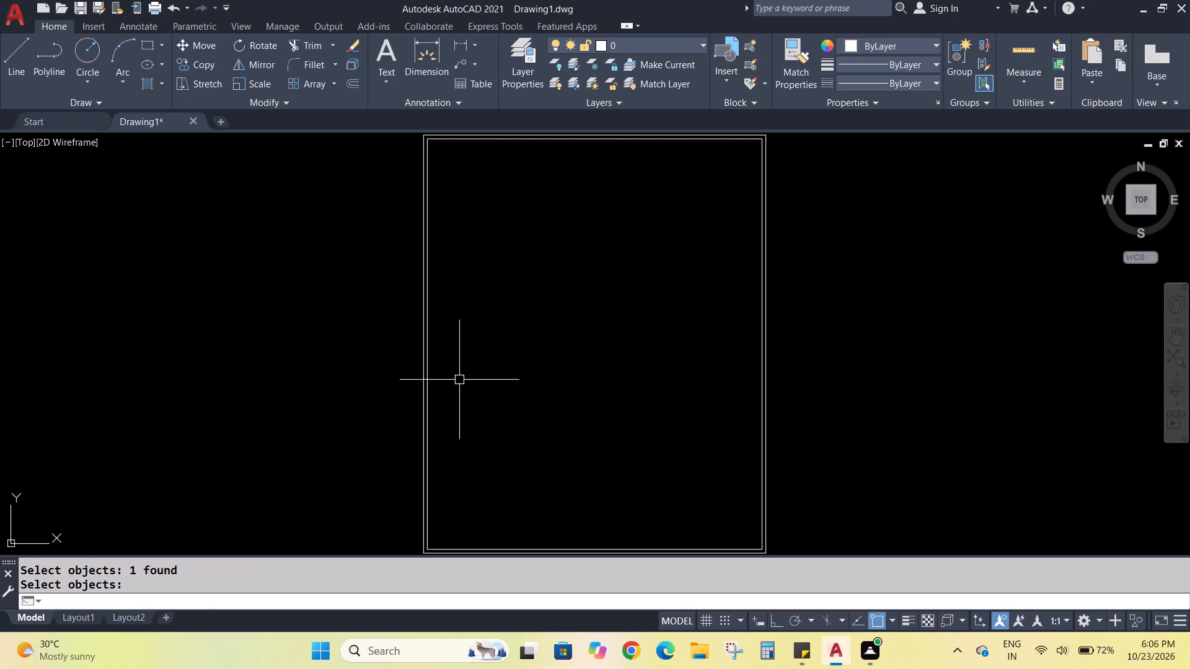
click(428, 385)
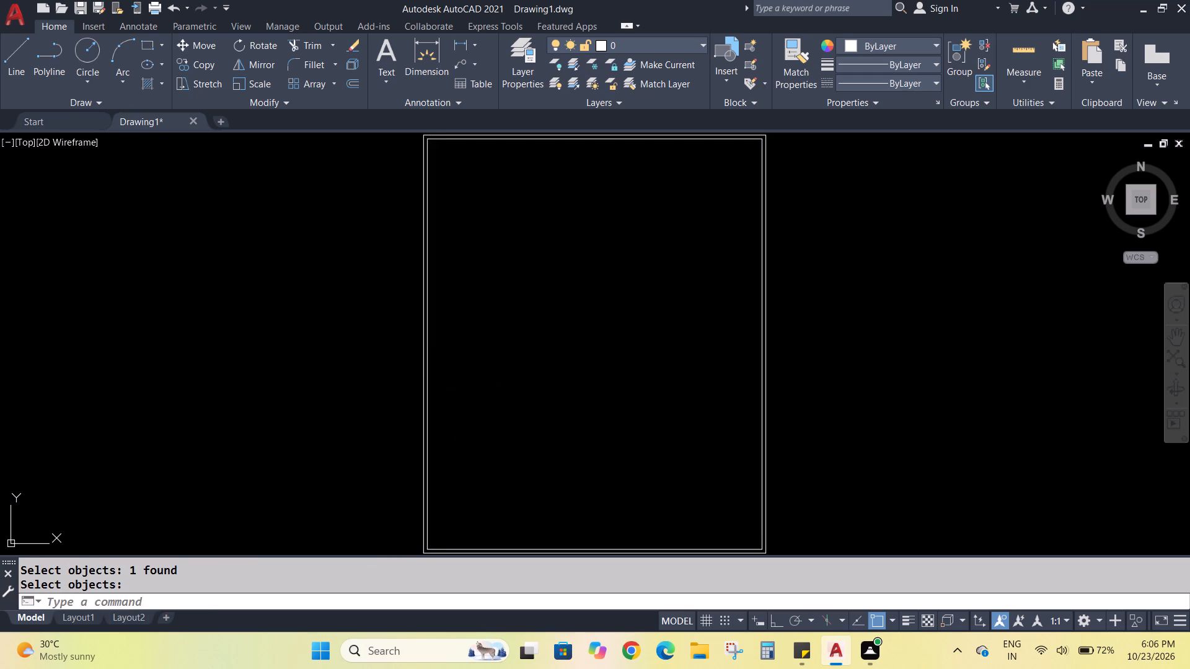
key(Escape)
key(Escape)
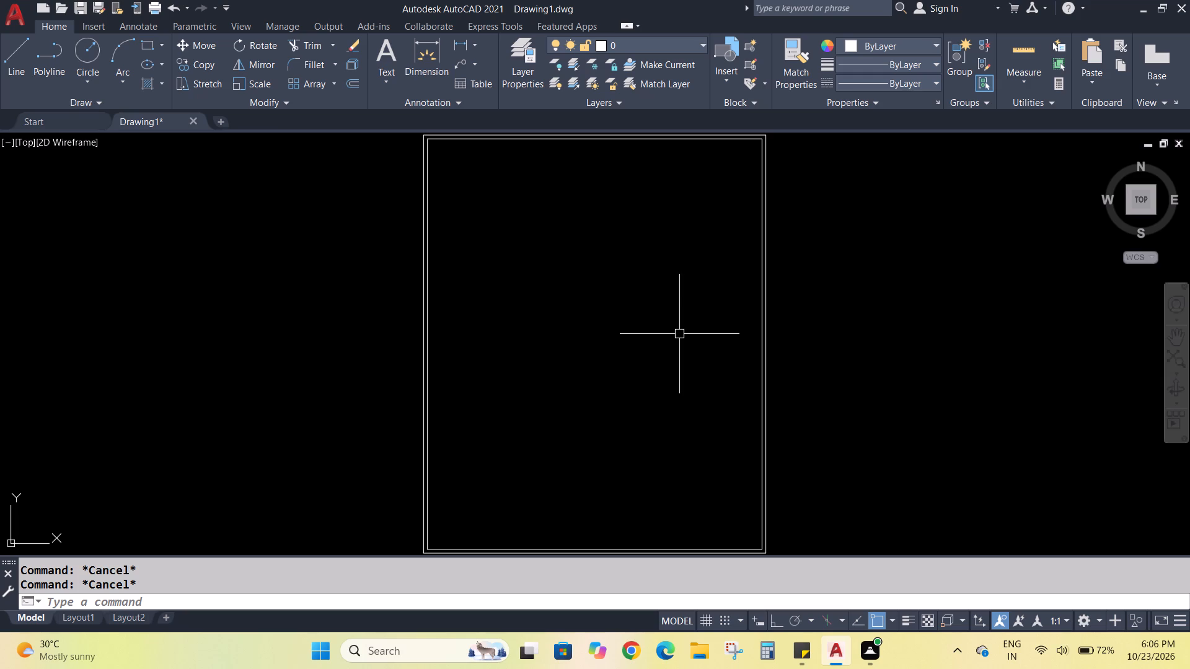
Offset the inner rectangle's left vertical line 4 units toward the interior.
key(o)
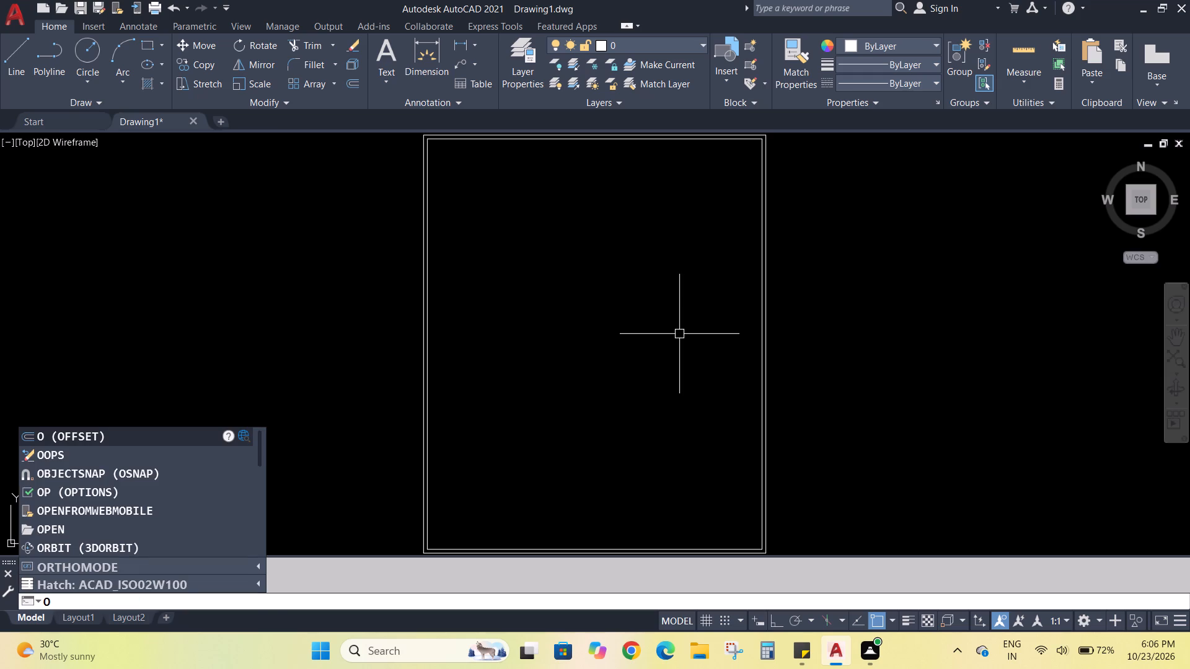
key(Return)
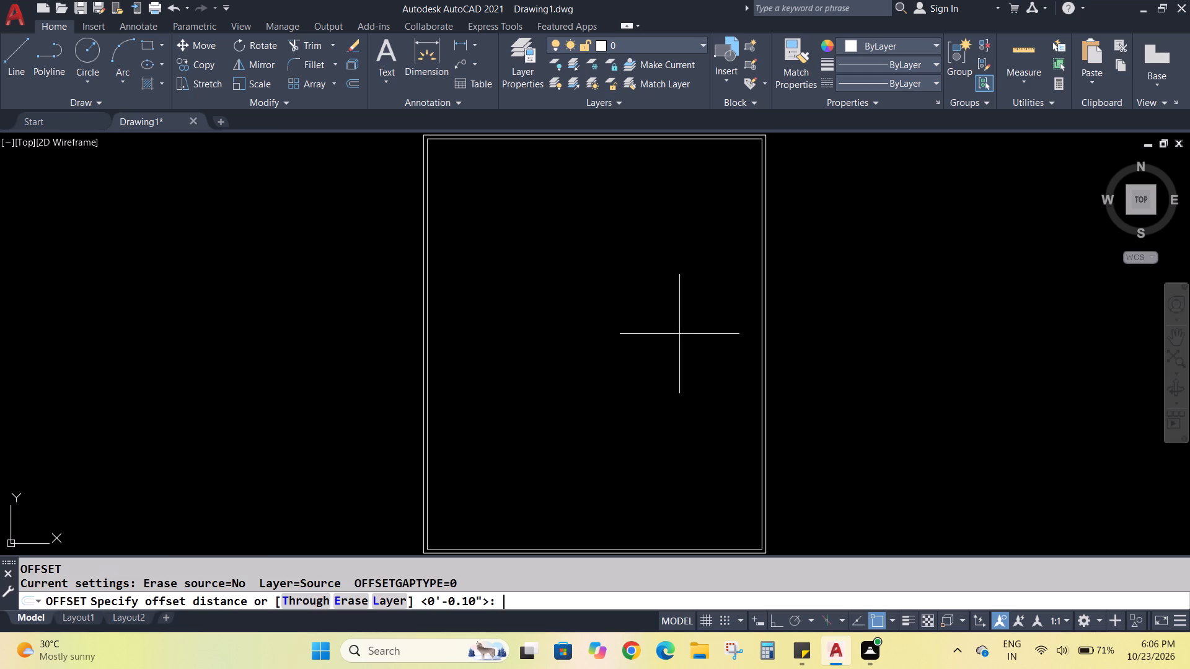
key(4)
key(Return)
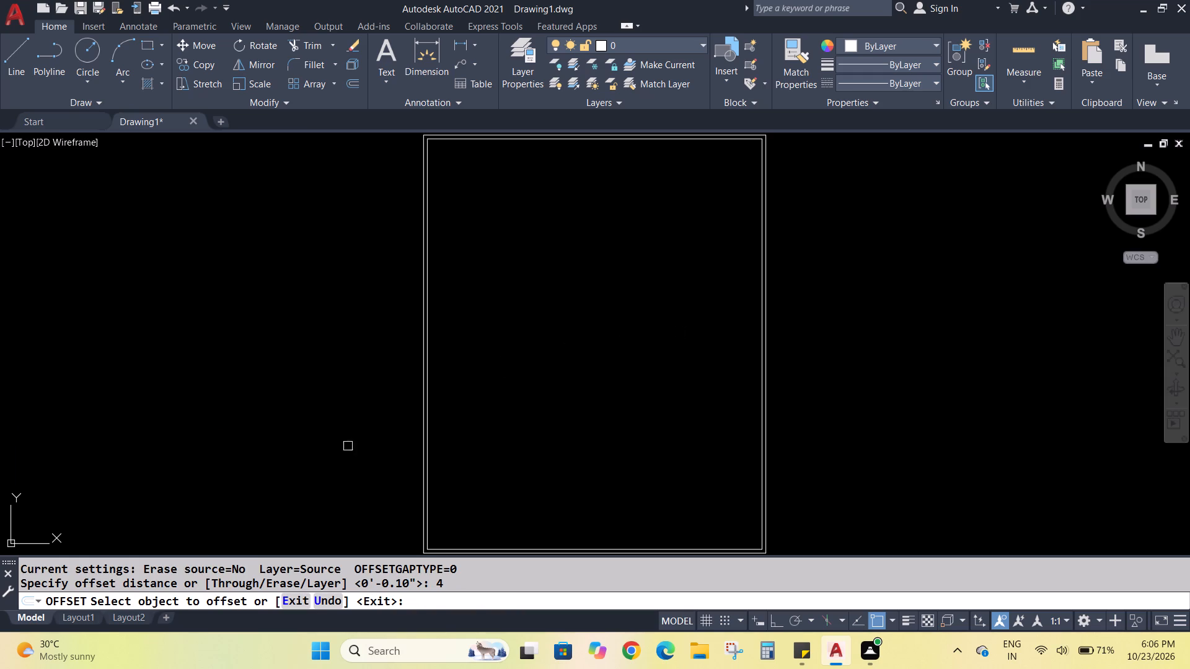
click(430, 437)
click(516, 442)
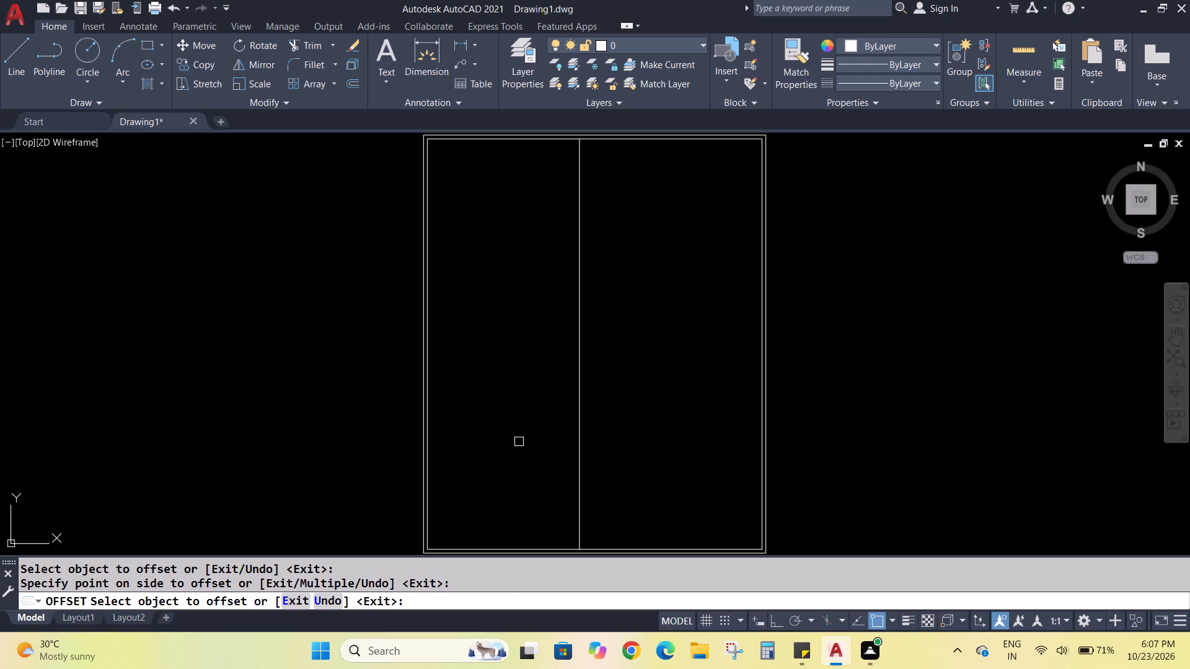
key(Escape)
key(Escape)
Offset the inner rectangle's right vertical line 3 units toward the interior.
key(o)
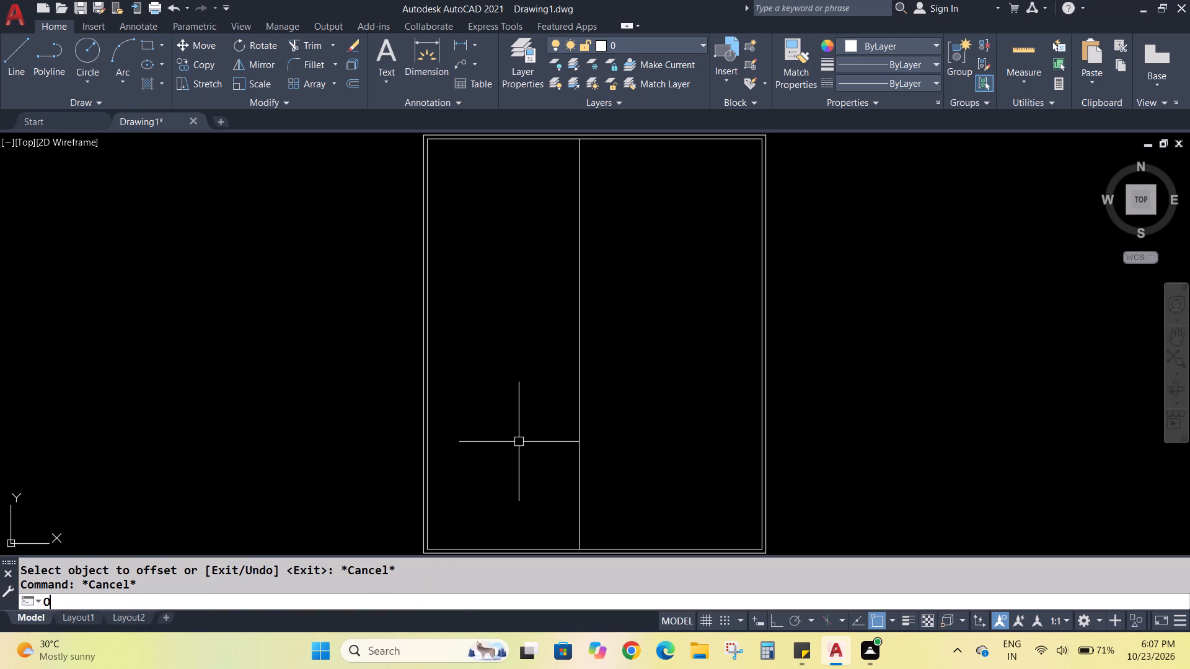
key(Return)
key(3)
key(Return)
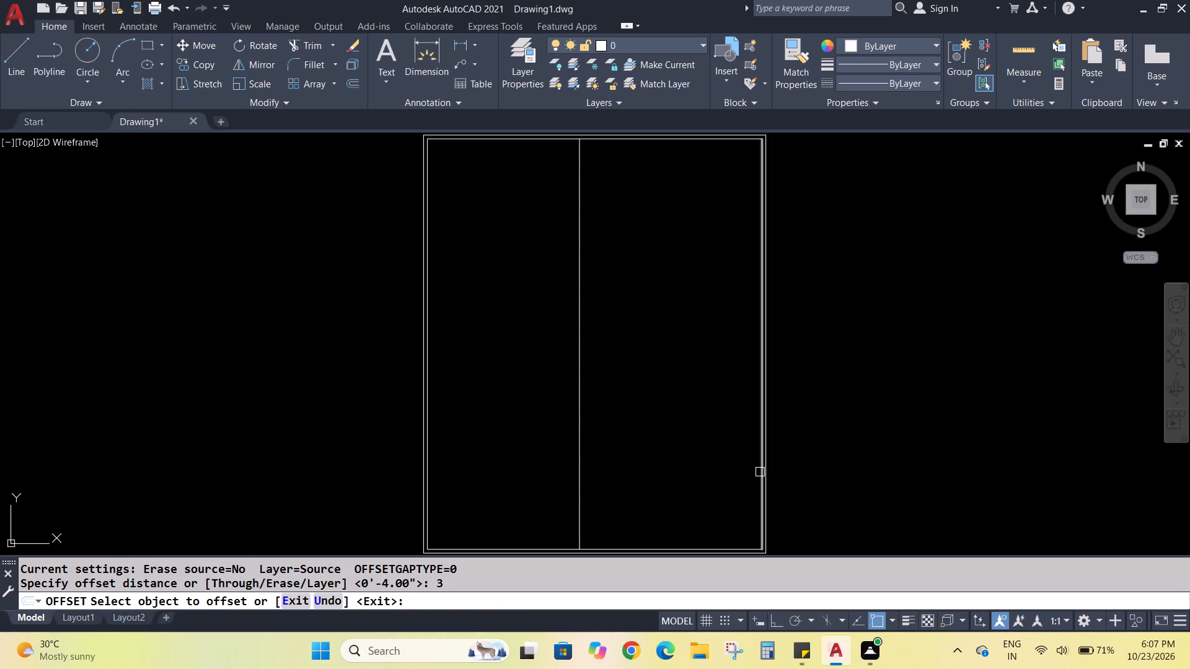
click(760, 472)
click(699, 470)
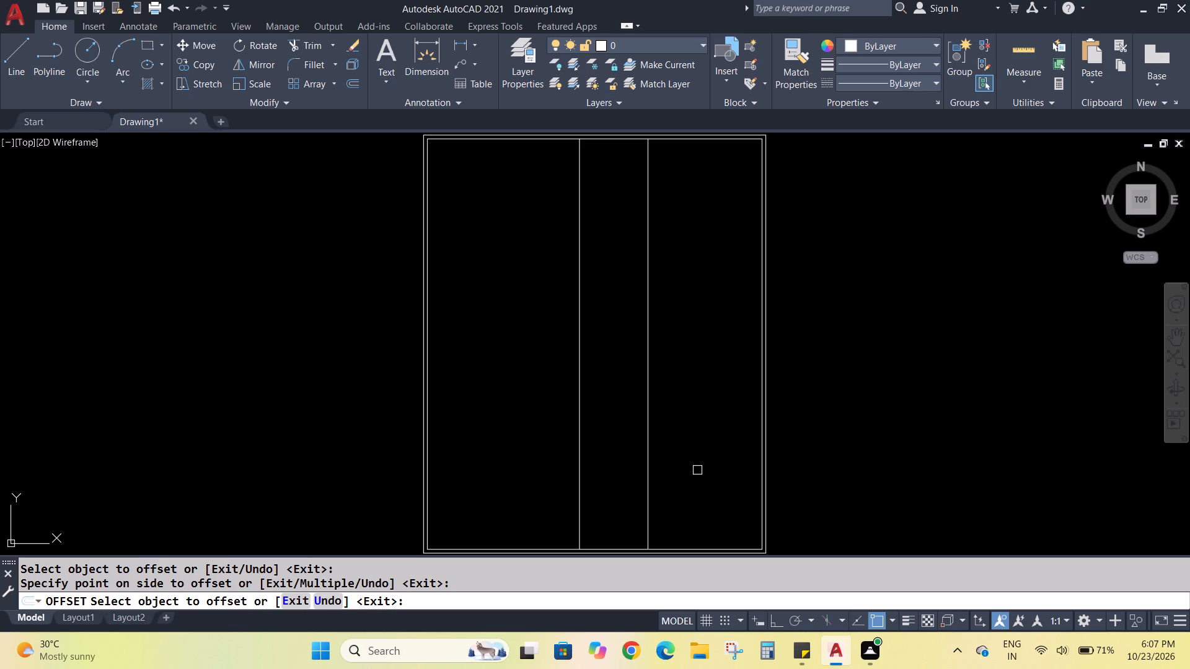
key(Escape)
key(Escape)
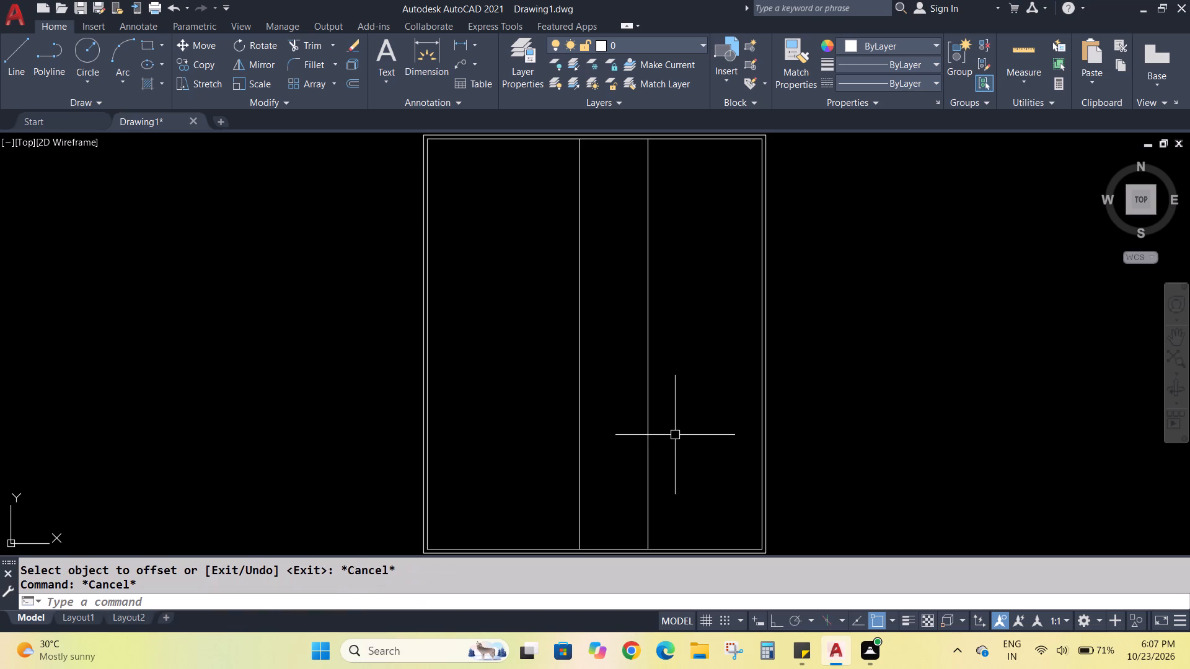
Offset the two interior vertical lines by 0.1 toward each other to form double-line partitions.
key(o)
key(Return)
key(0)
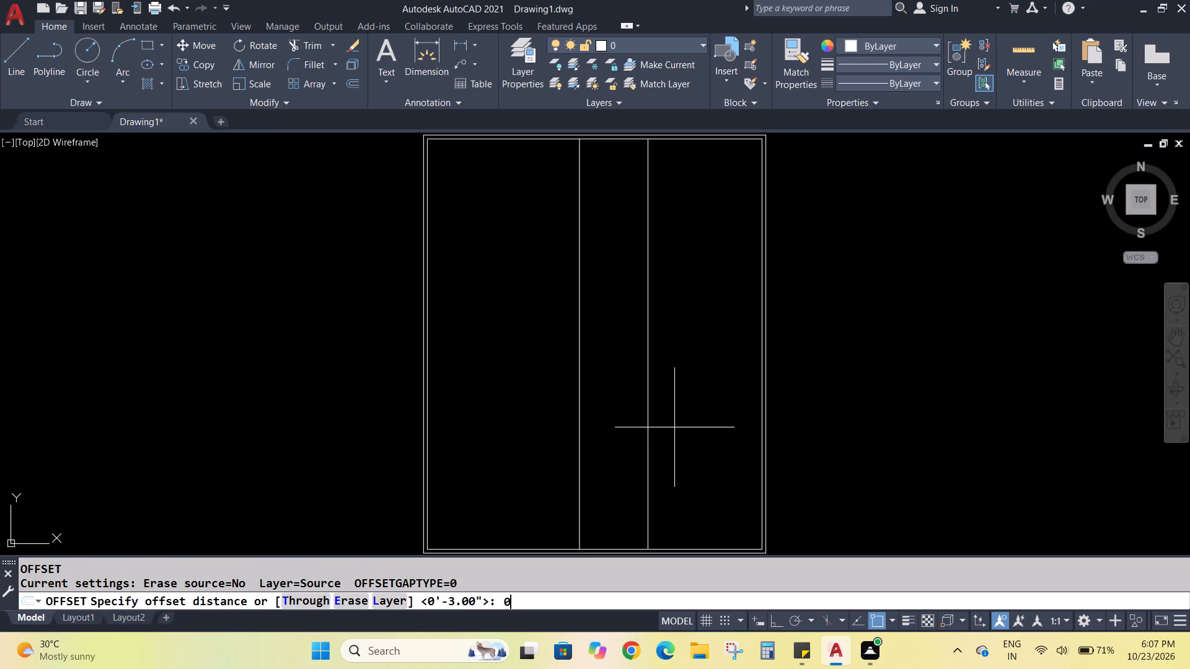
key(period)
key(1)
key(Return)
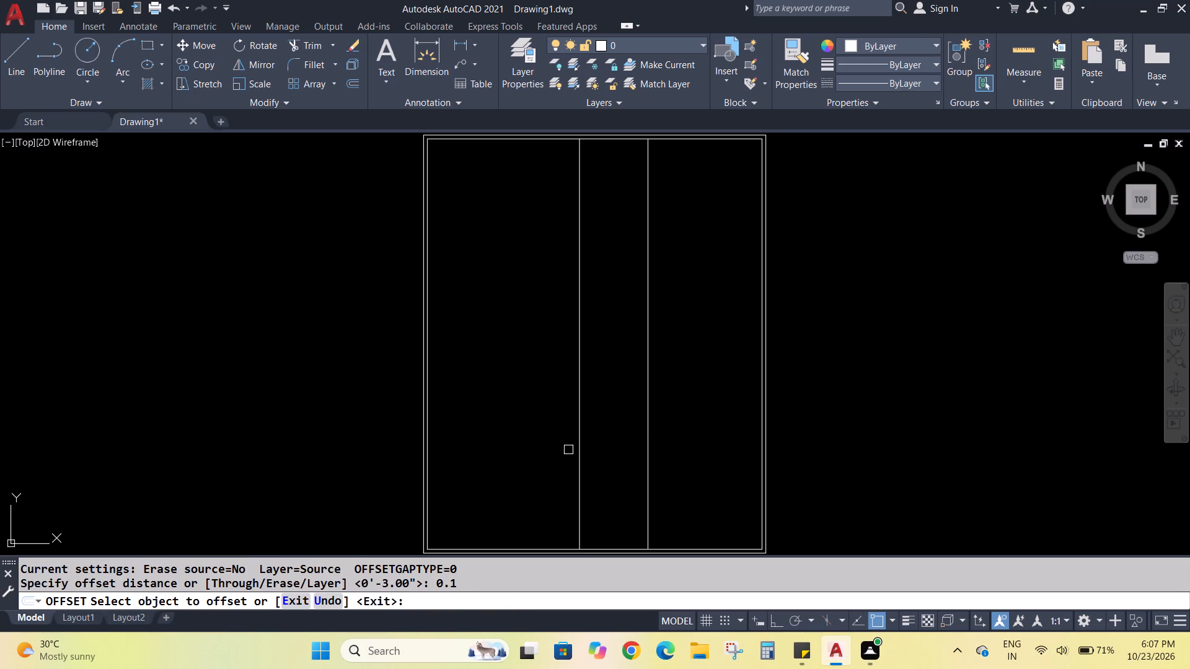
click(576, 458)
click(591, 459)
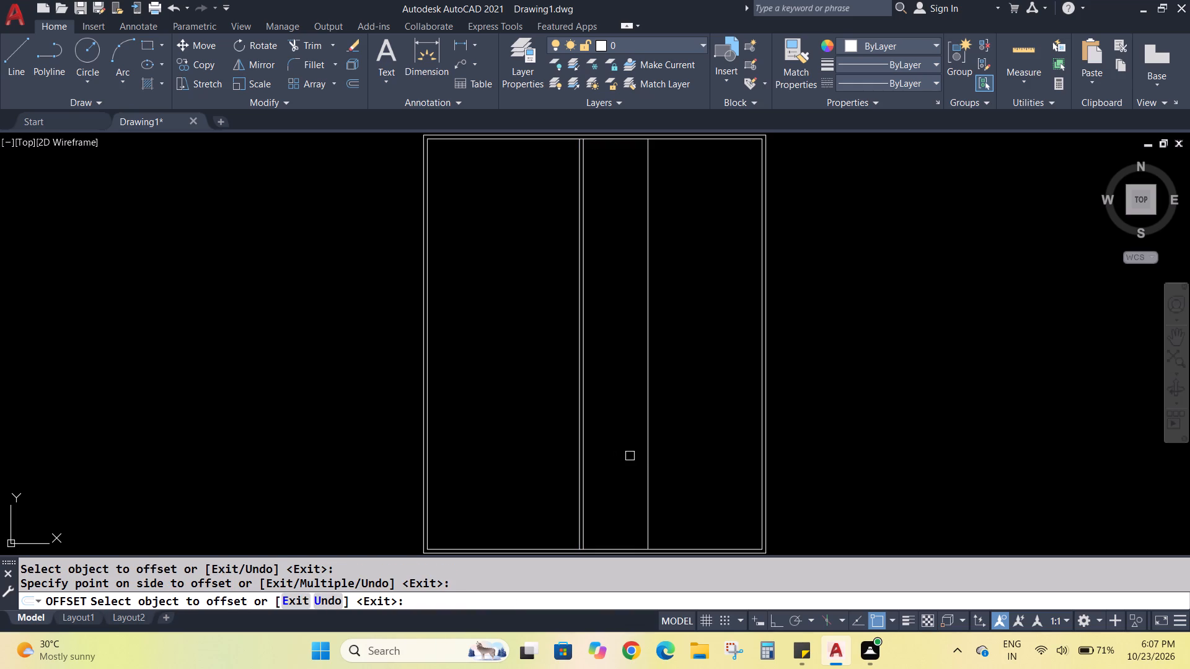
click(646, 458)
click(636, 461)
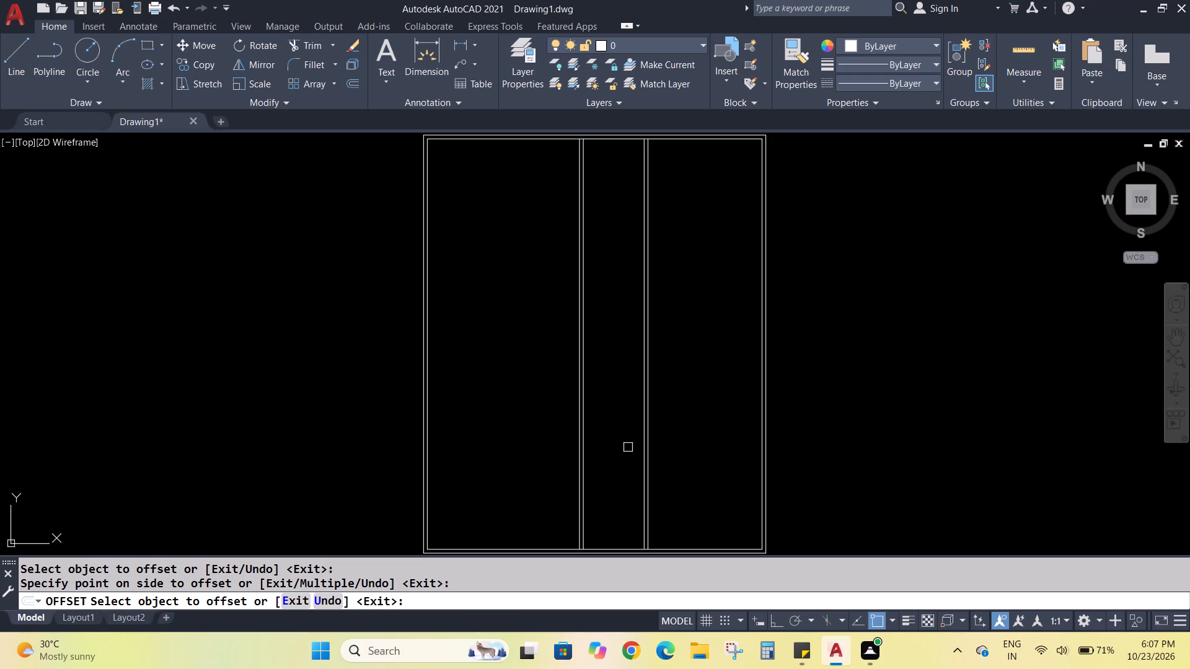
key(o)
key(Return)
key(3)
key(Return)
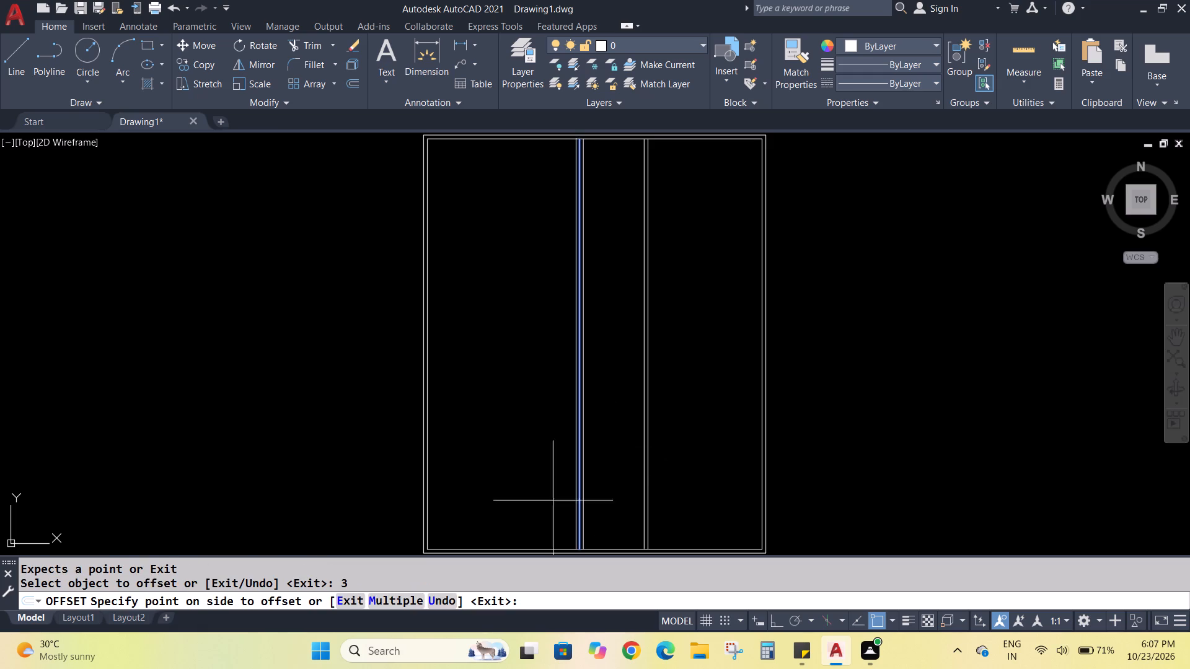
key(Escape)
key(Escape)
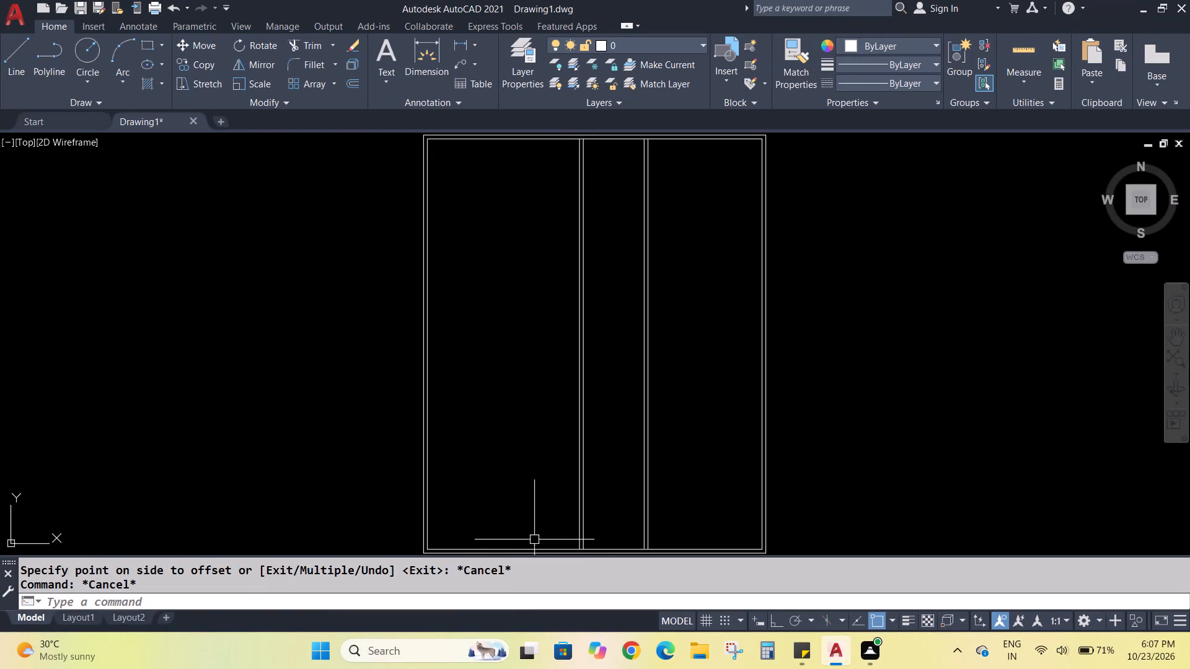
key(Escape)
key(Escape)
Offset the inner rectangle's bottom horizontal line 3 units toward the interior.
key(o)
key(Return)
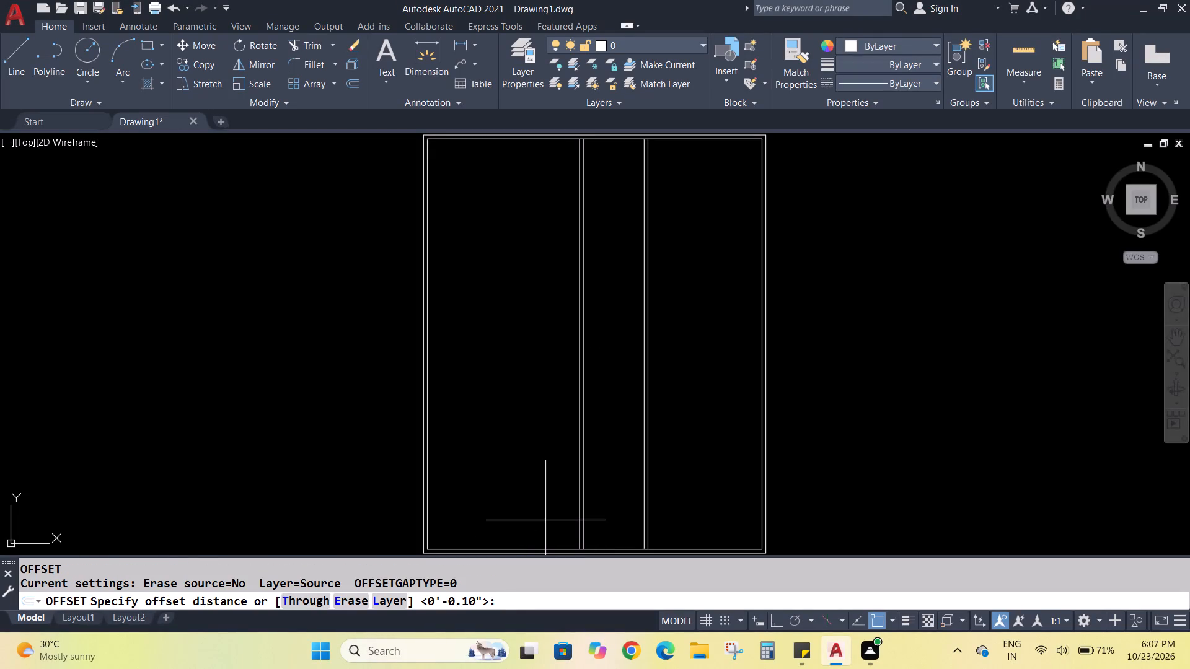
key(3)
key(Return)
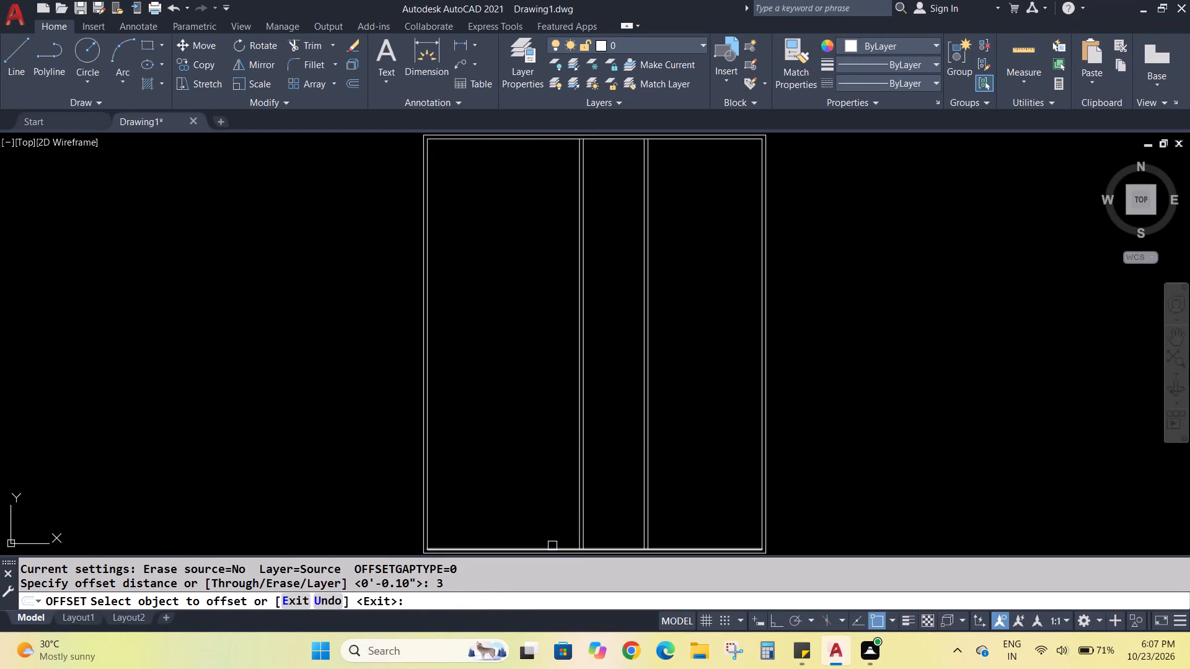
click(552, 546)
click(547, 501)
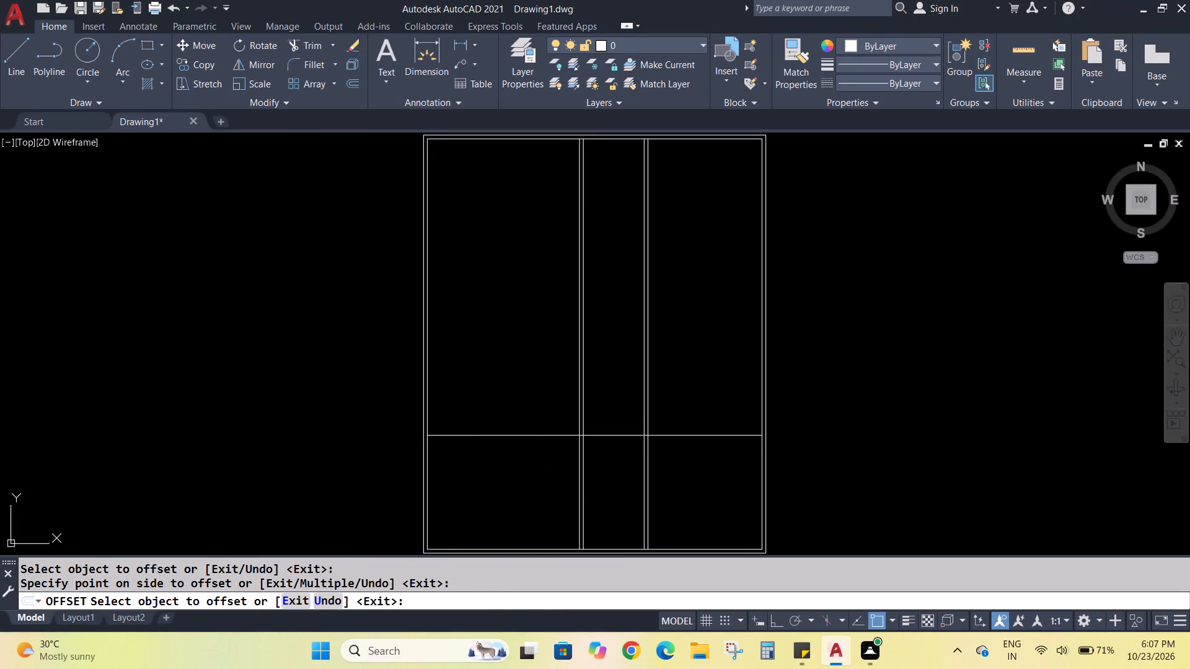
key(Escape)
key(Escape)
key(Escape)
Offset the new lower horizontal line upward by 0.1 to form a double-line partition.
key(o)
key(Return)
text(0.1)
key(Return)
click(537, 437)
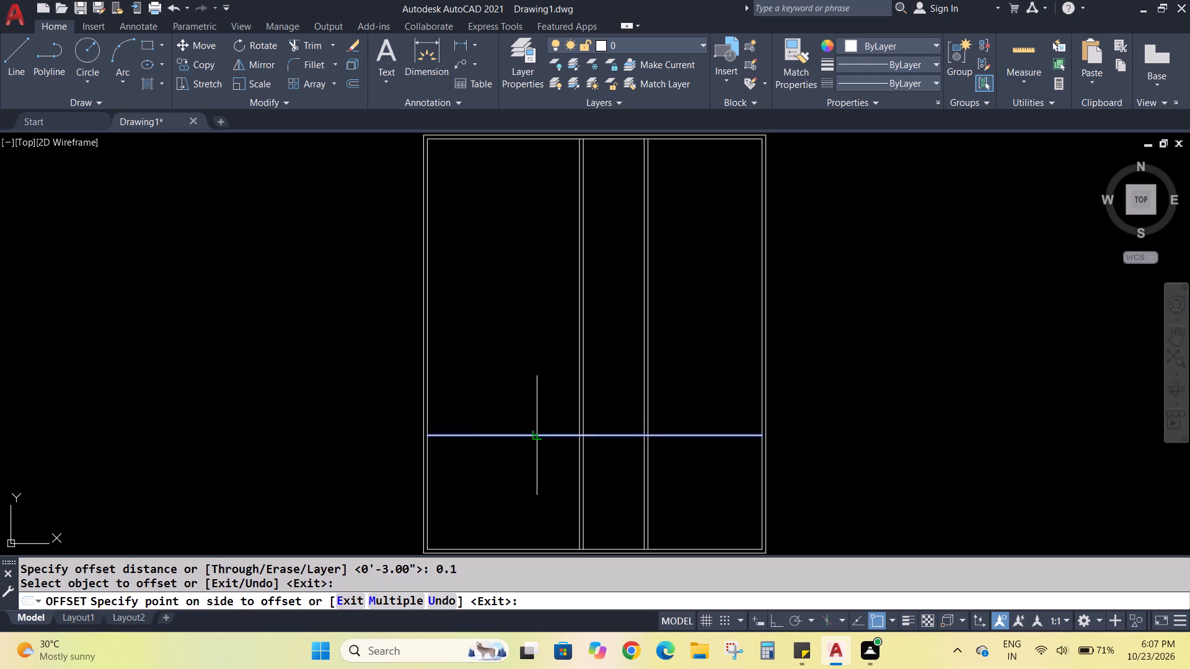
click(536, 416)
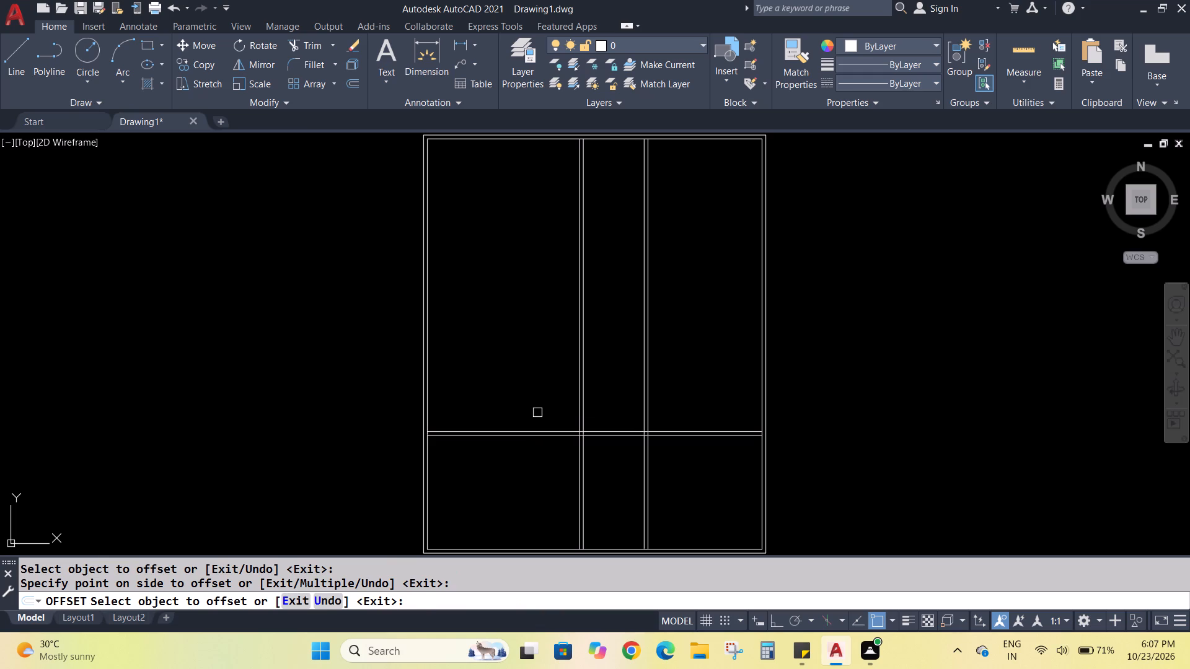
Trim away the lower horizontal partition's two lines where they cross between the two vertical partitions.
text(TR)
key(Return)
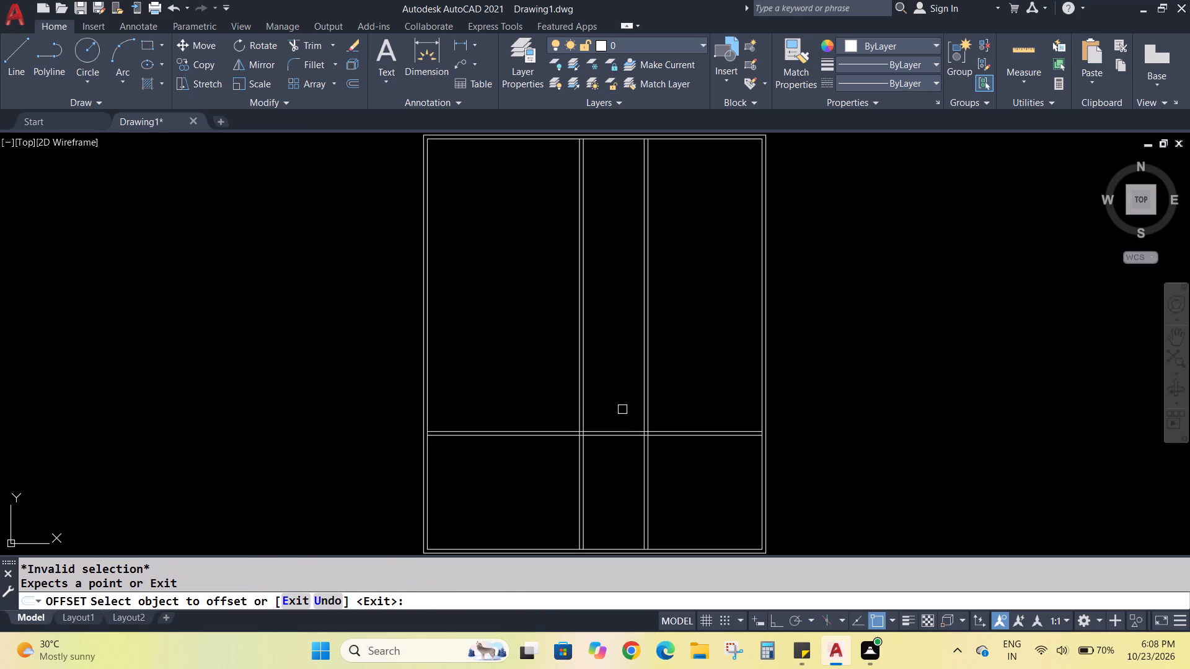
key(Escape)
key(Escape)
key(Escape)
text(TR)
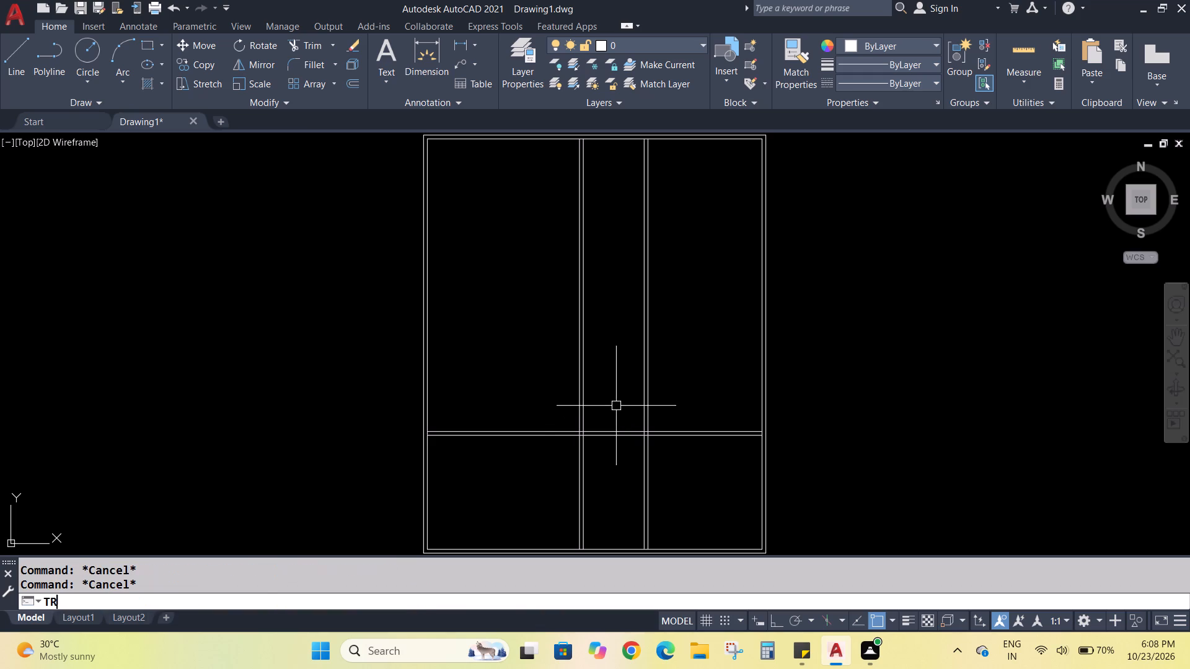
key(Return)
drag(616, 406, 619, 447)
key(Escape)
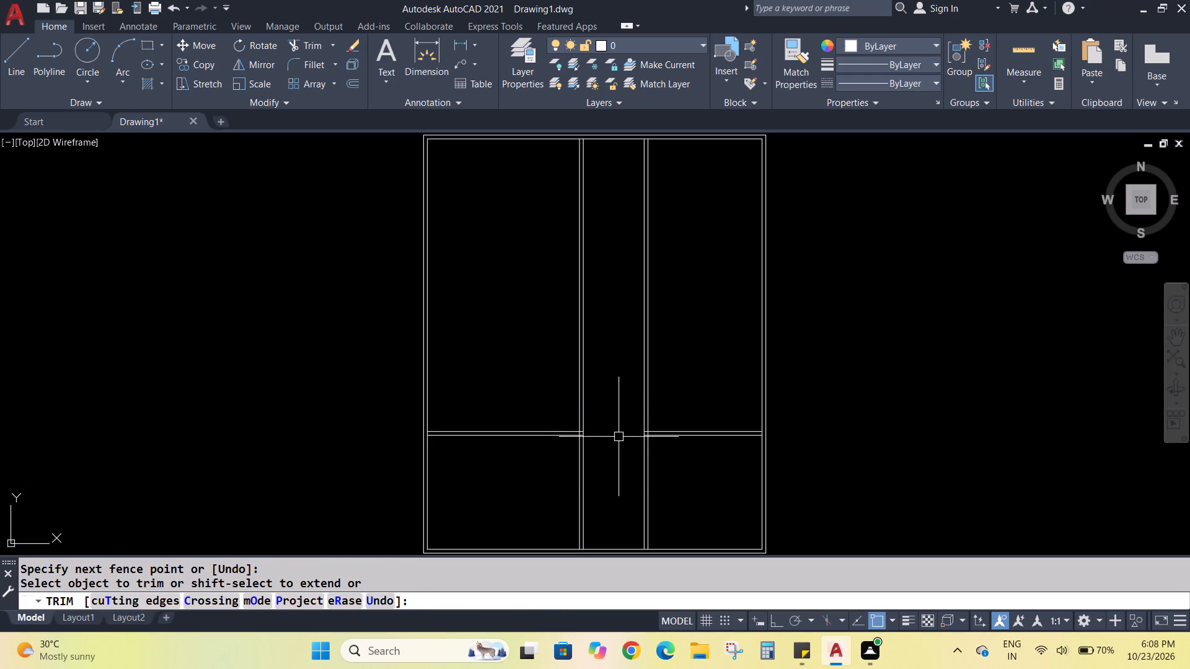
key(Escape)
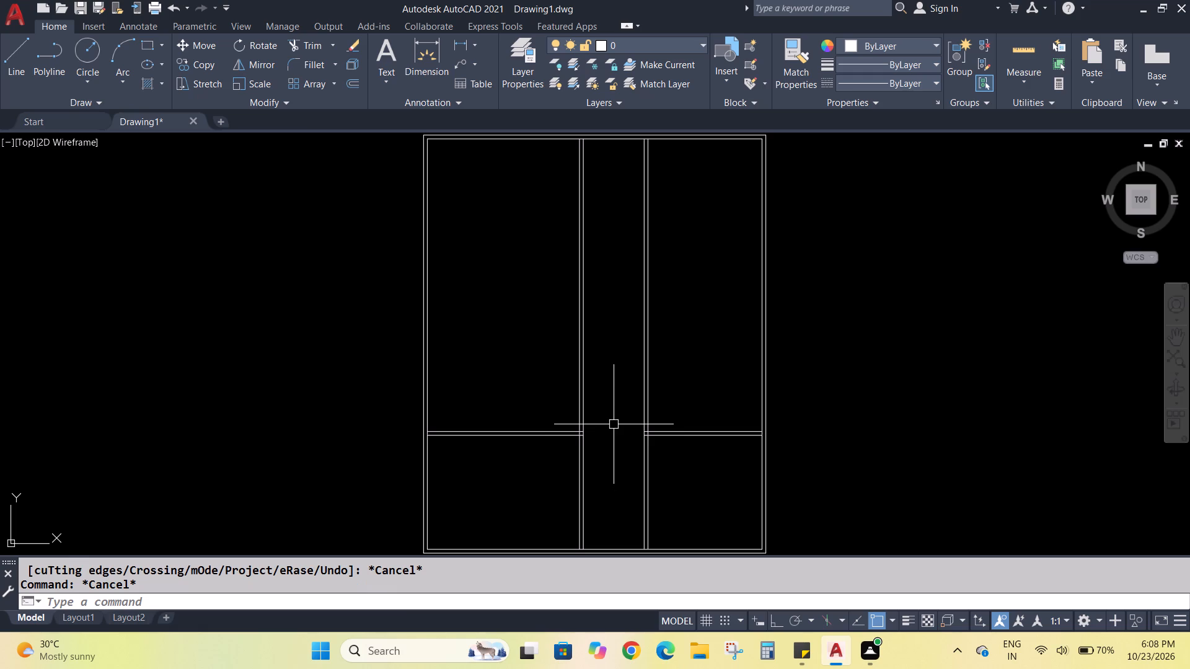
key(Escape)
key(Escape)
Offset the inner rectangle's top horizontal line 3 units toward the interior.
key(o)
key(Return)
key(3)
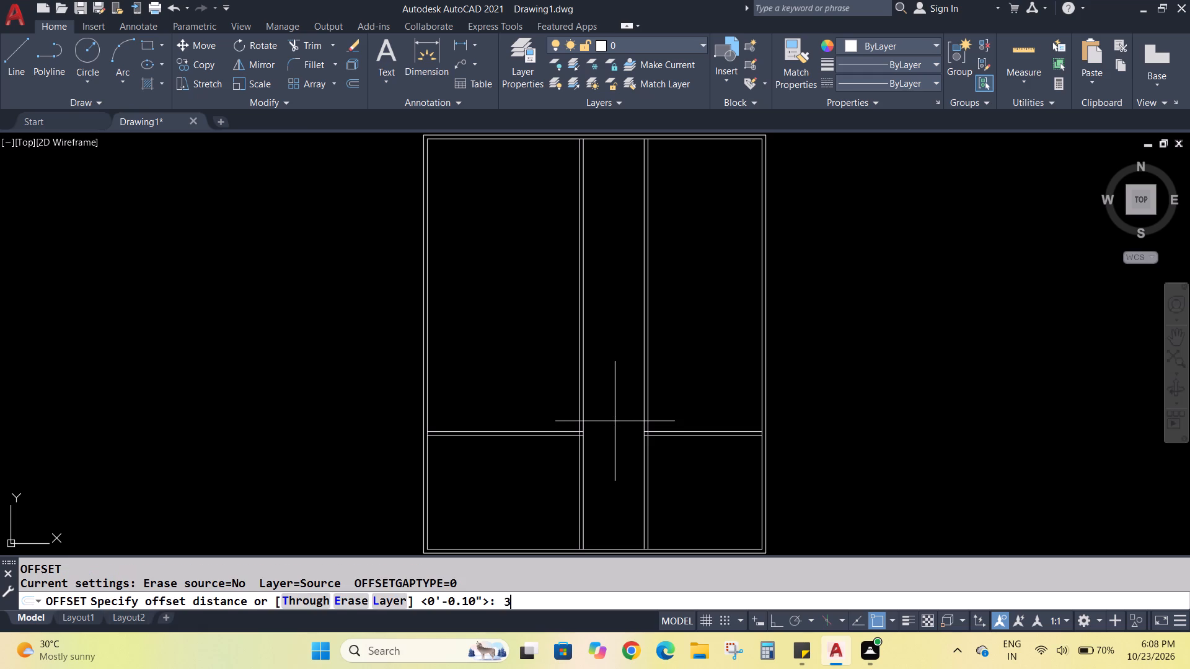
key(Return)
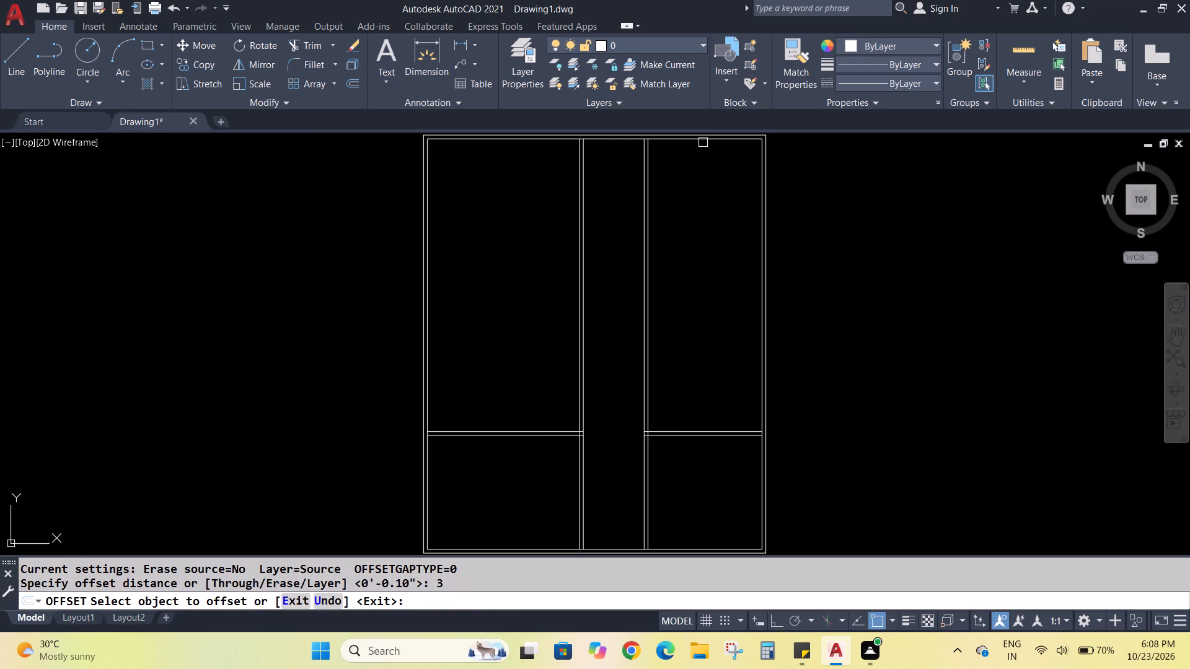
click(691, 141)
click(704, 180)
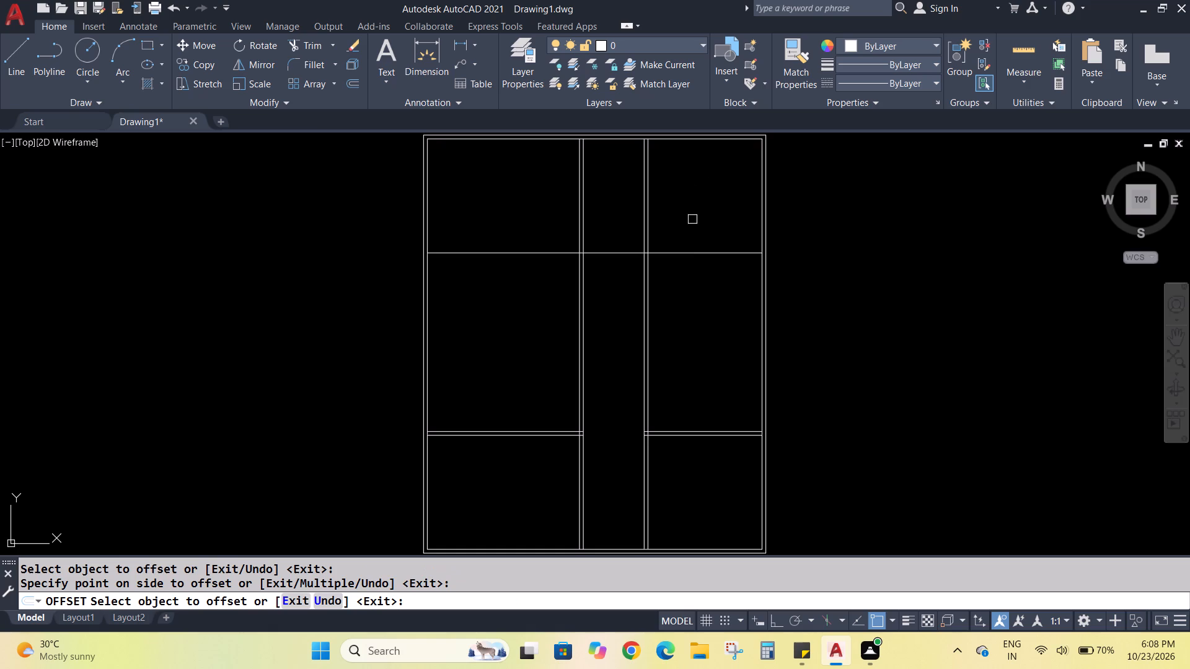
key(Escape)
key(Escape)
Offset the new upper horizontal line downward by 0.1 to form a double-line partition.
key(o)
key(Return)
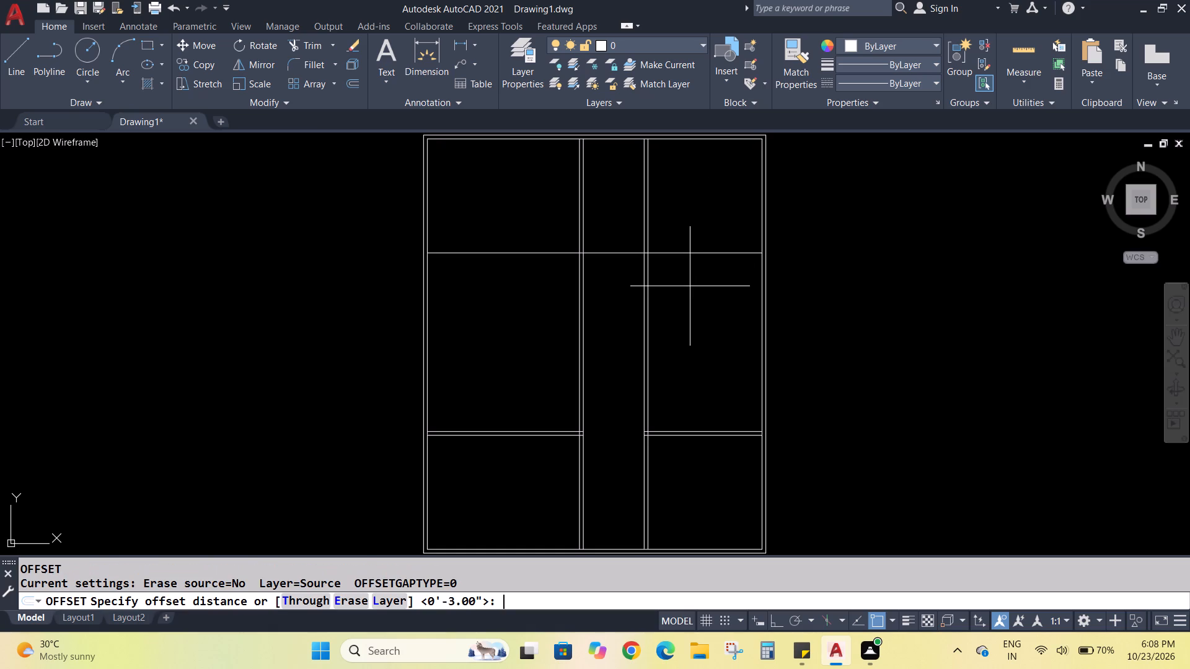
text(0.1)
key(Return)
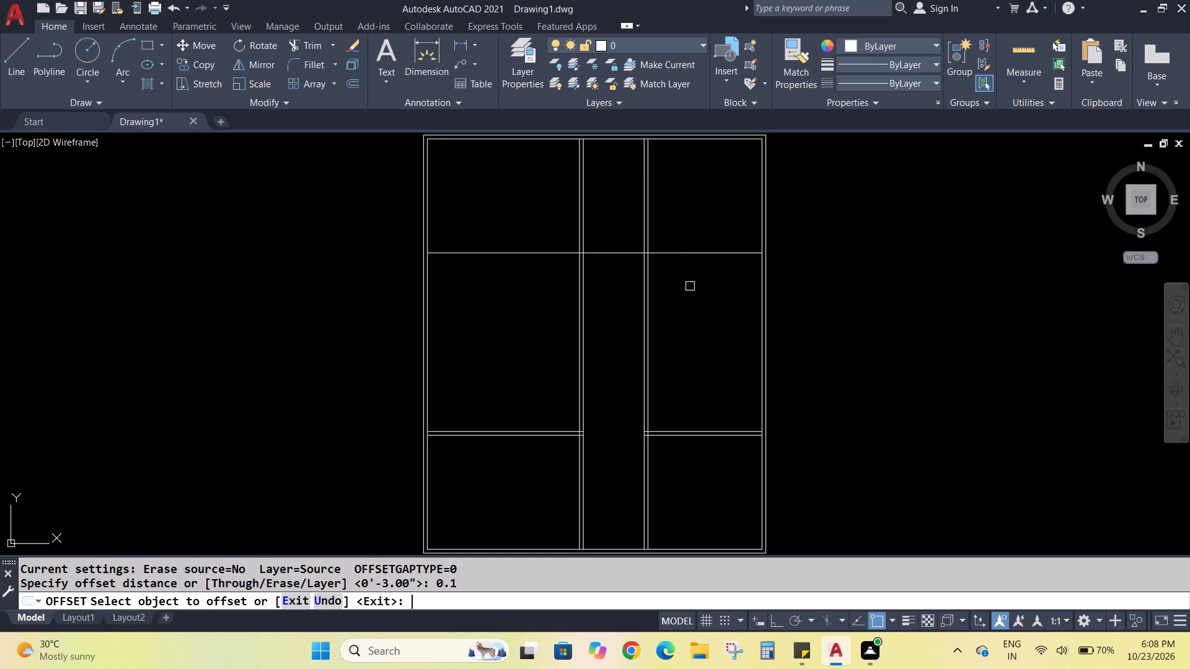
click(708, 251)
click(702, 299)
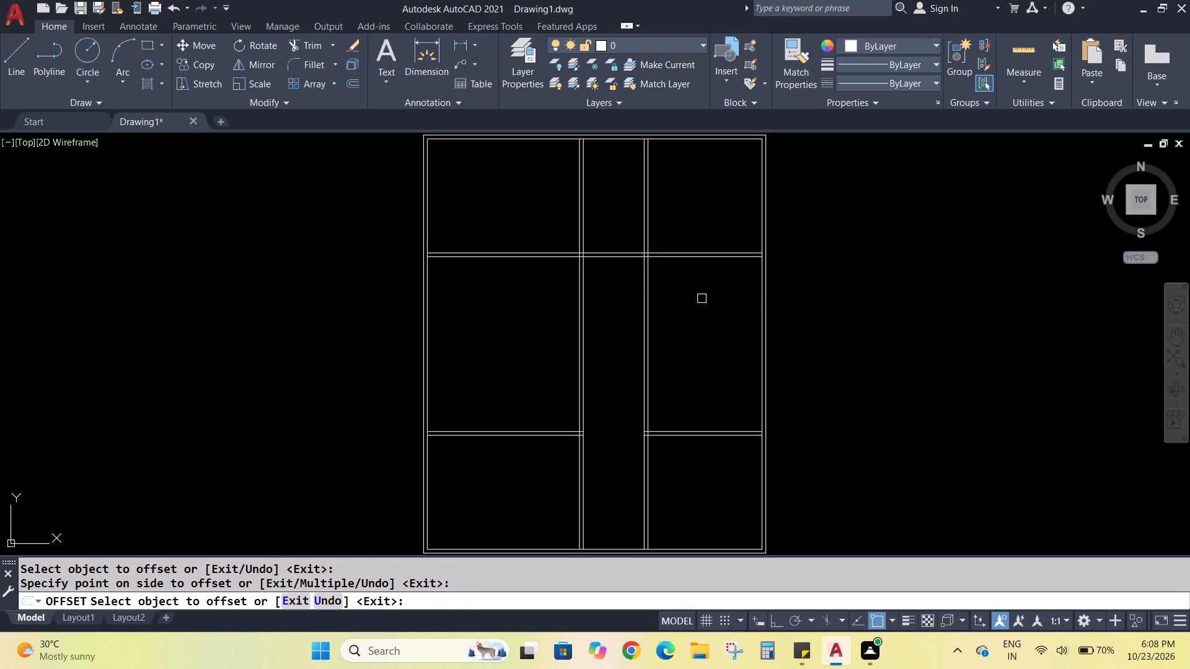
key(Escape)
key(Escape)
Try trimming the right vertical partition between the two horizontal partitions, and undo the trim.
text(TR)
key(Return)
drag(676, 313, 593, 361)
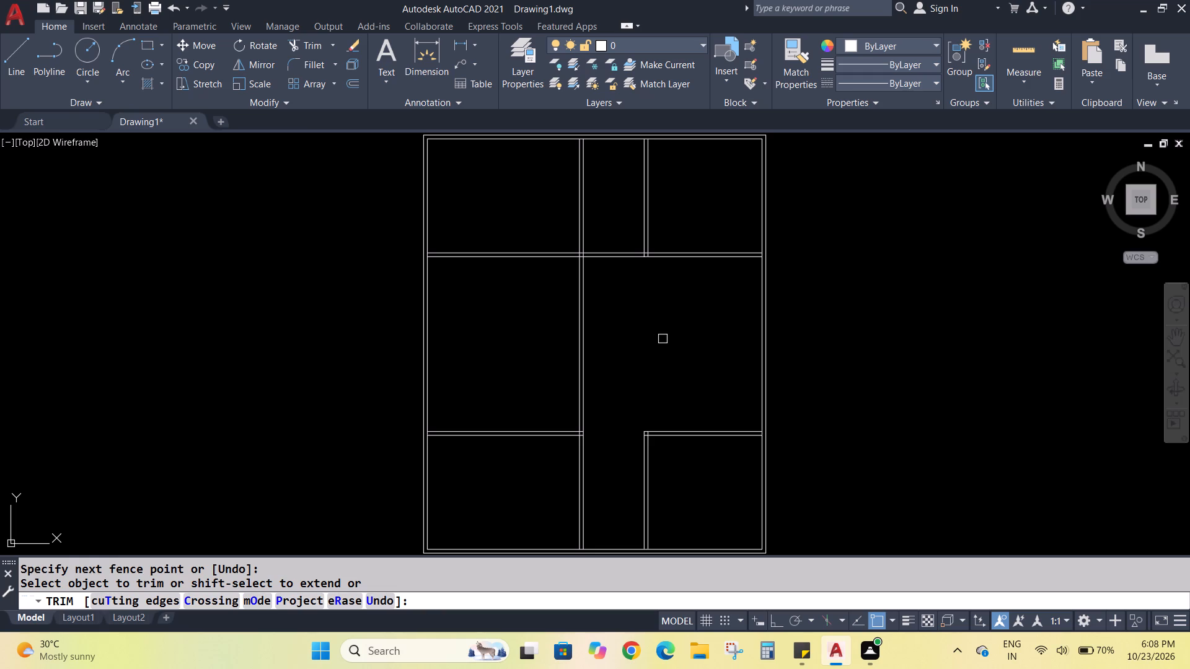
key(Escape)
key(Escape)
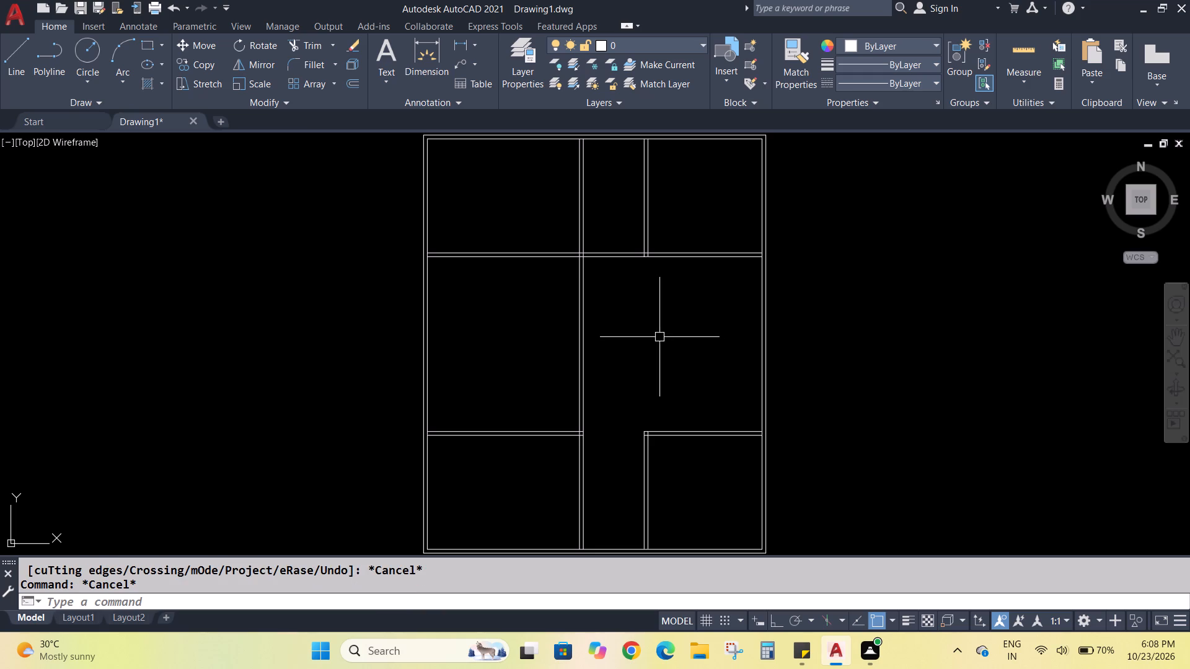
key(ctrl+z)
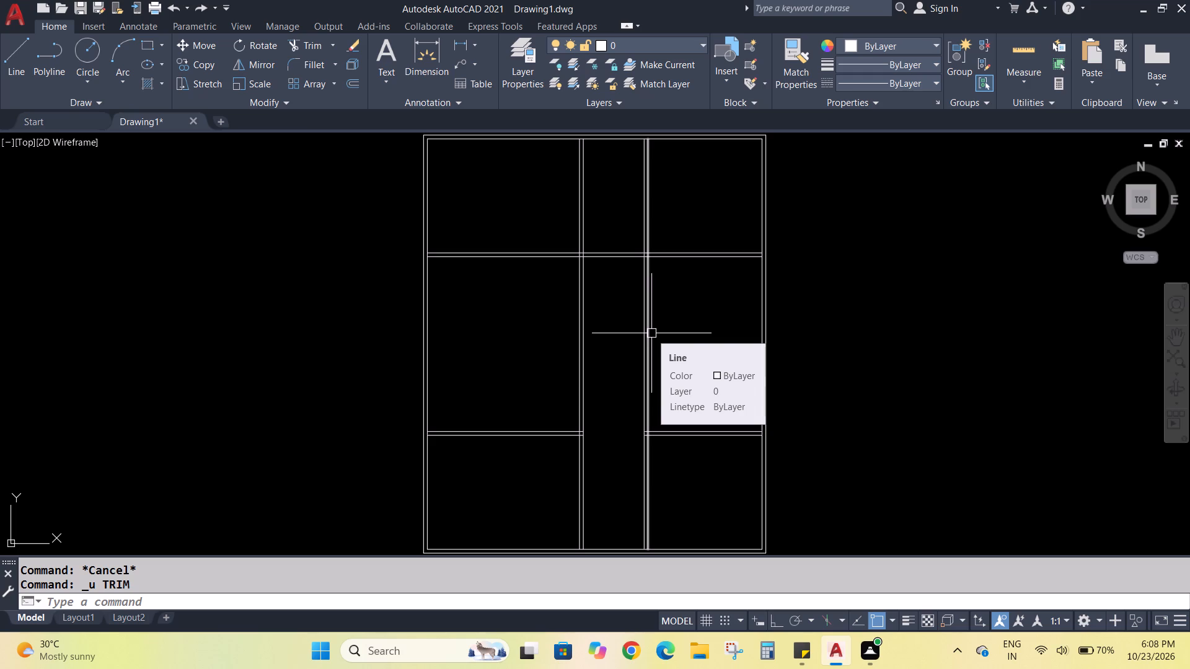
Trim away the left vertical partition's double line above the upper horizontal partition.
scroll(651, 333, down, 1)
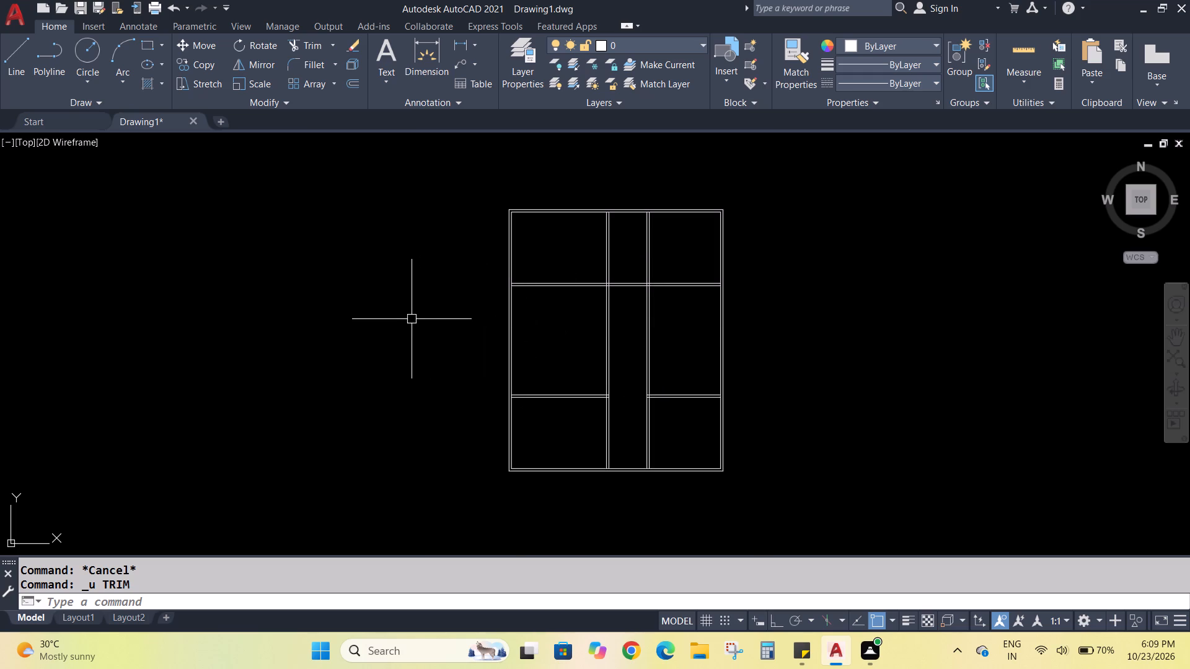
key(Escape)
key(Escape)
key(Escape)
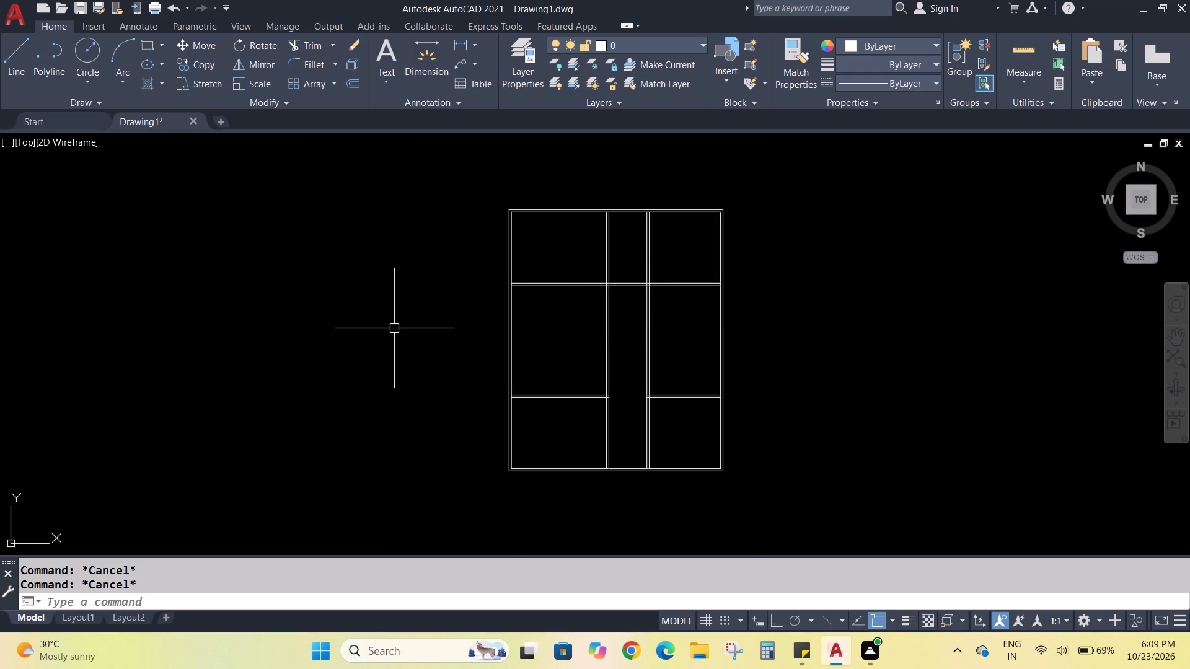
key(t)
key(r)
key(Return)
drag(582, 254, 612, 258)
key(Escape)
key(Escape)
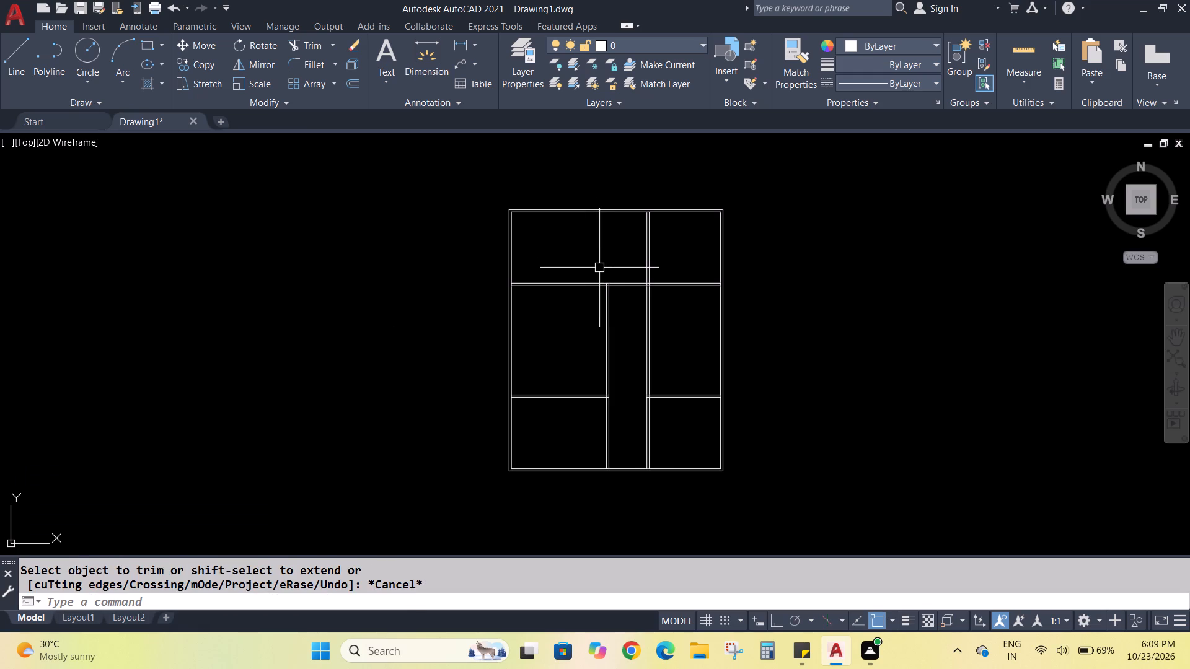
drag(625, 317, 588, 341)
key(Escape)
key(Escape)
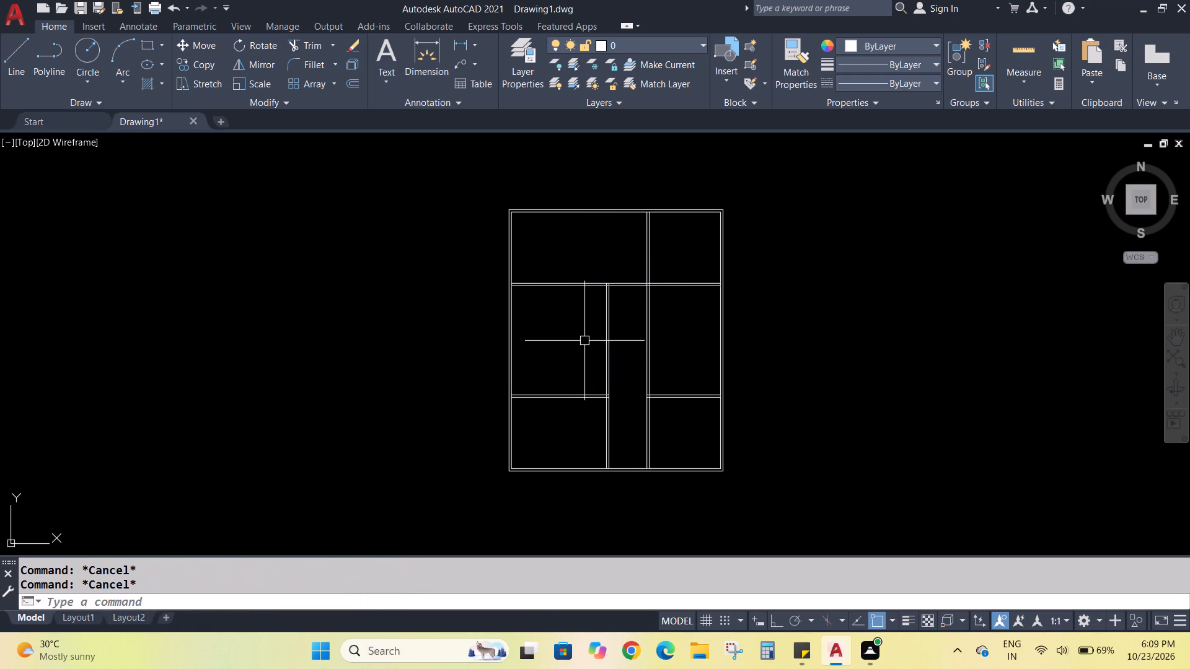
Trim away the left vertical partition between the horizontal partitions, including its short leftover segments inside the upper horizontal partition.
text(TR)
key(Return)
drag(584, 334, 617, 339)
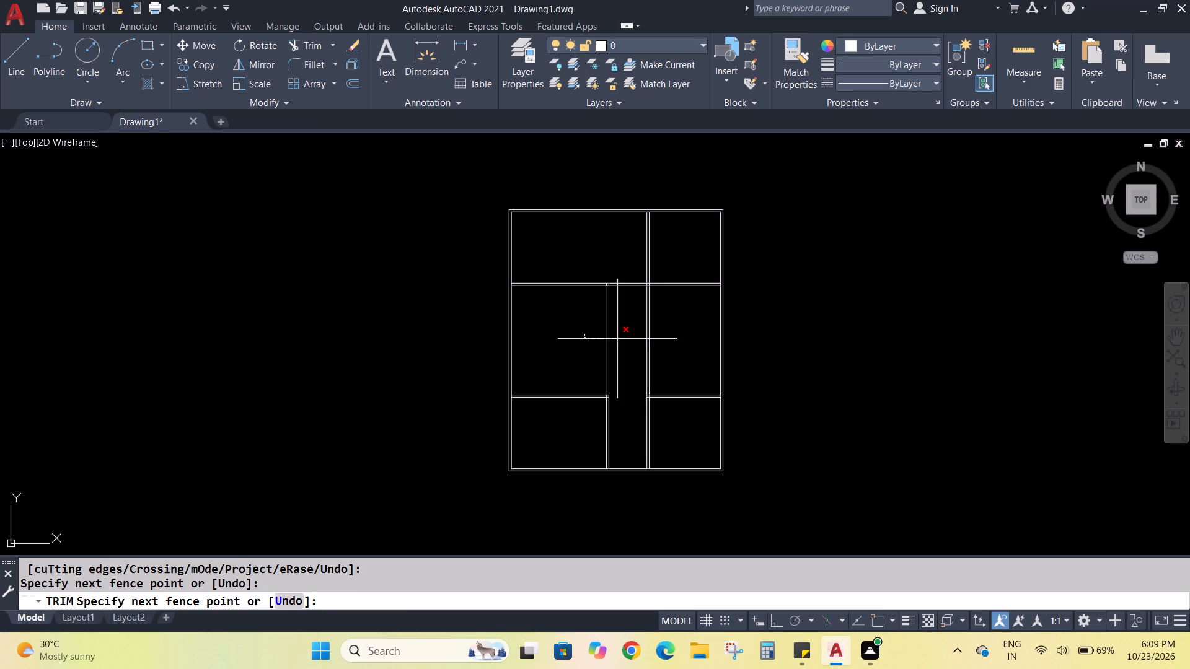
drag(617, 339, 618, 339)
scroll(599, 269, up, 4)
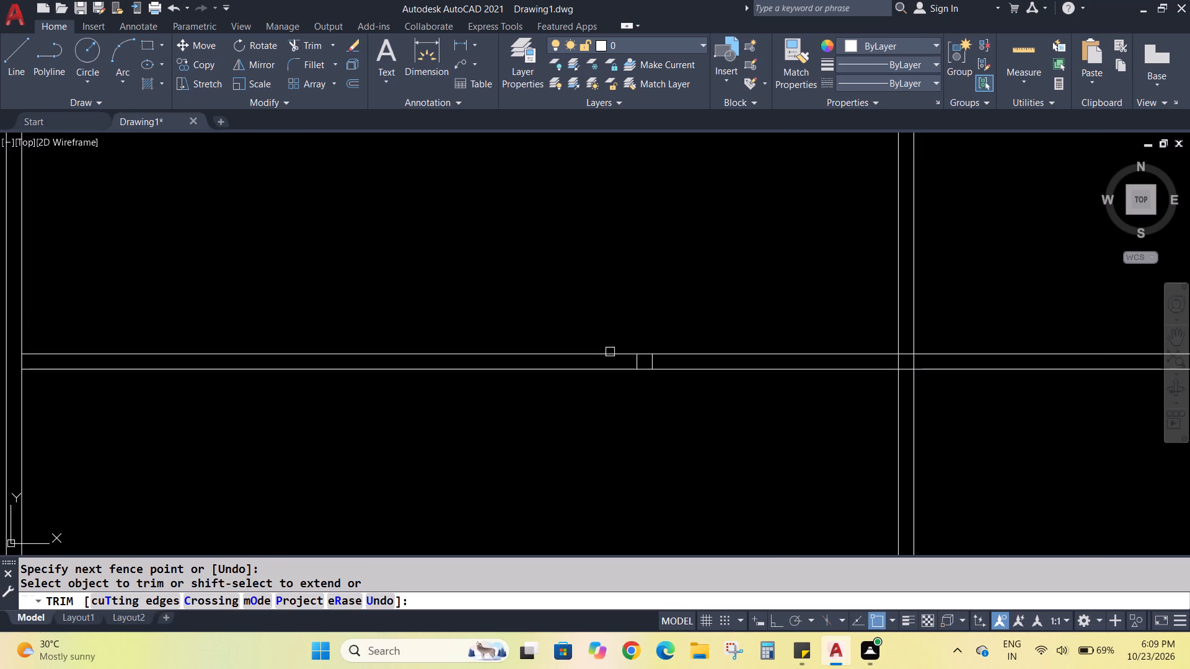
scroll(609, 362, up, 4)
drag(665, 366, 821, 374)
scroll(759, 378, down, 5)
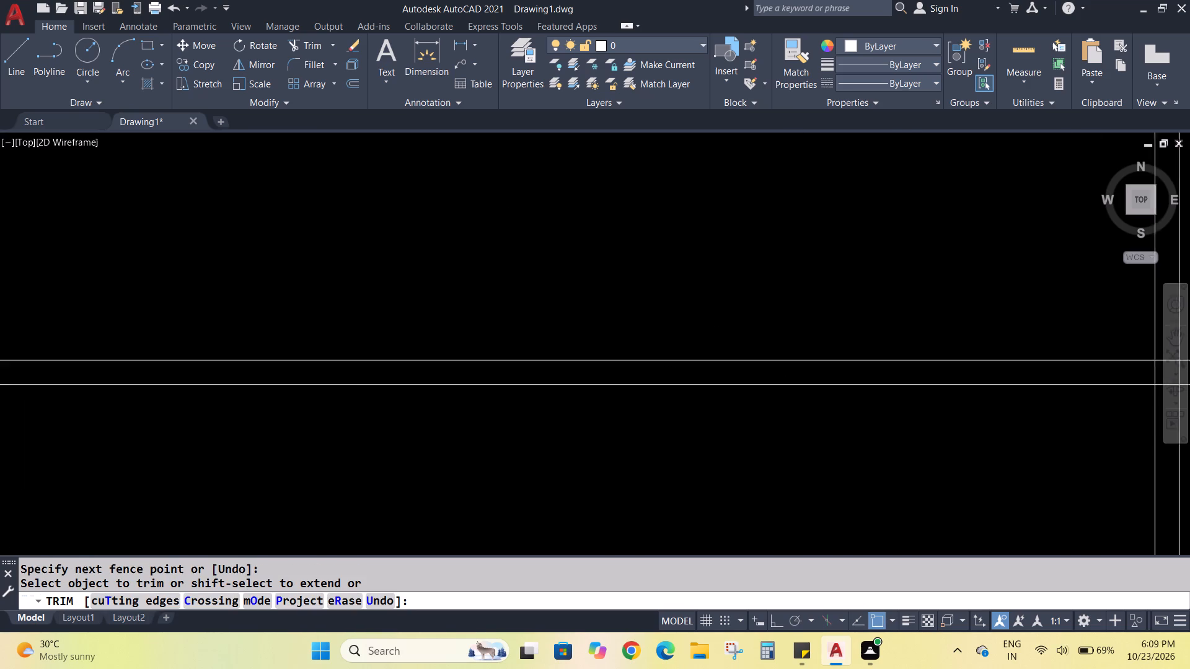
scroll(739, 388, down, 4)
key(Escape)
key(Escape)
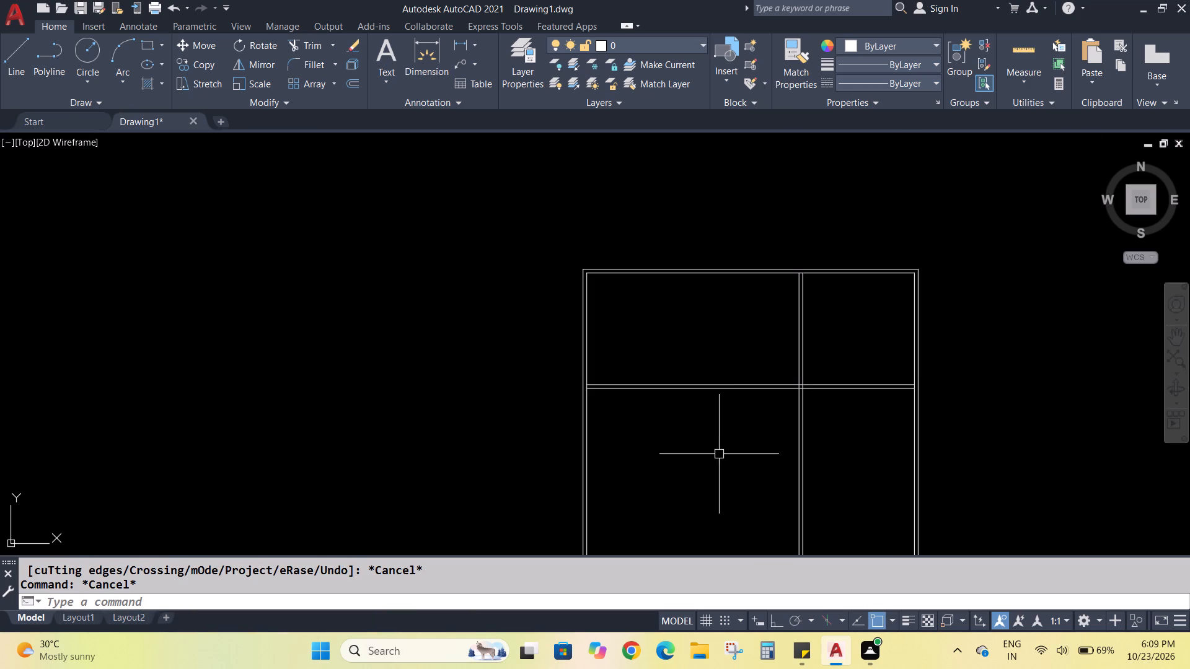
Offset the right vertical partition's left line 4 units to the left.
middle_drag(719, 455, 590, 372)
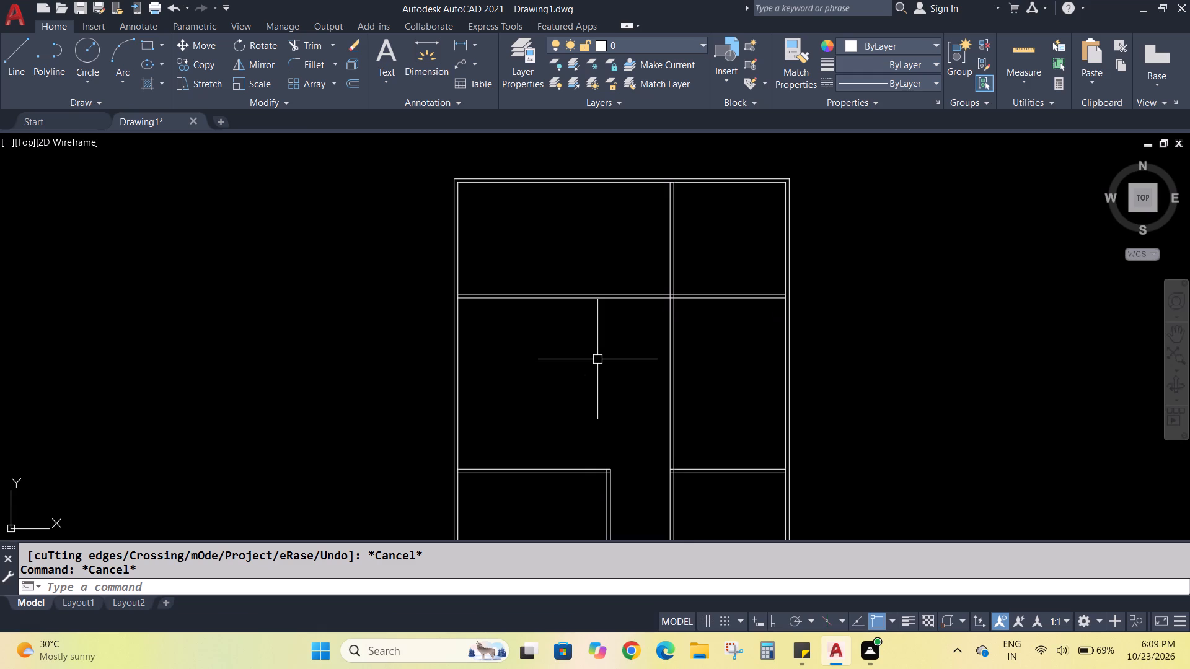
key(Escape)
key(Escape)
key(o)
key(Return)
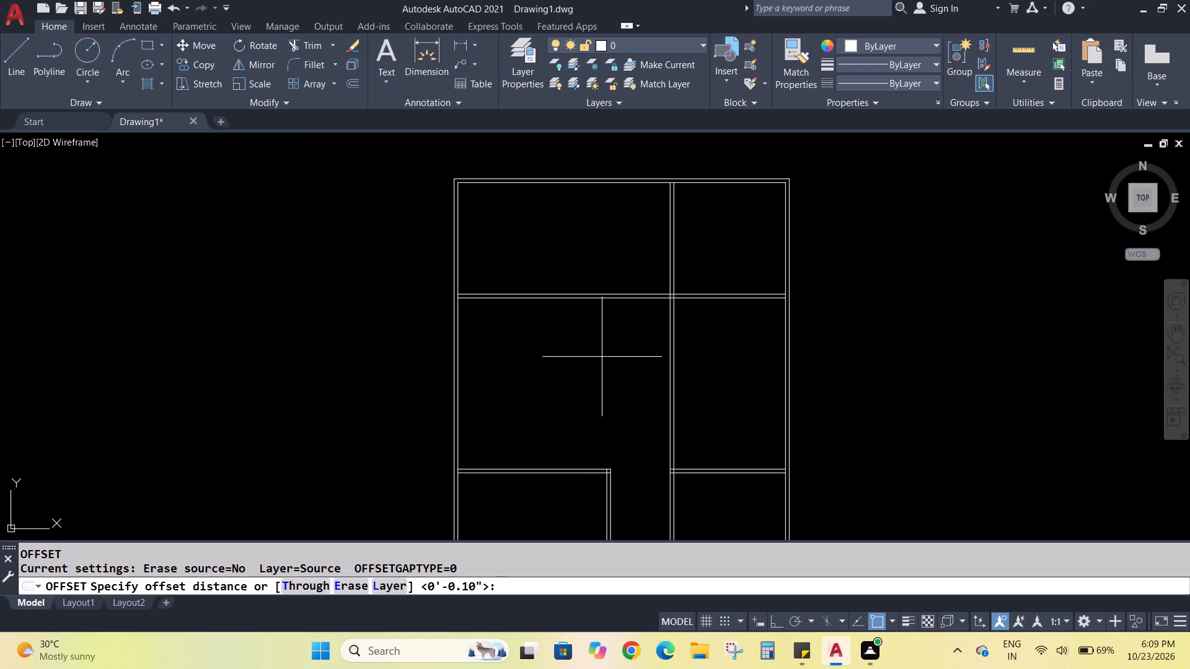
key(4)
key(Return)
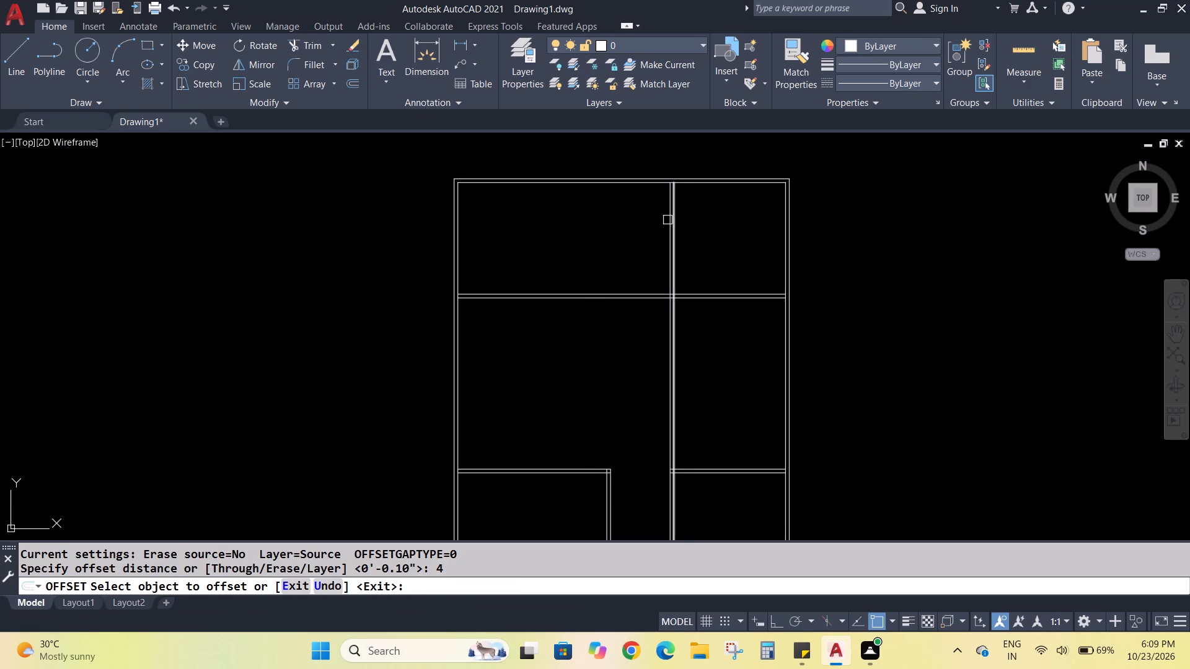
click(666, 227)
click(624, 242)
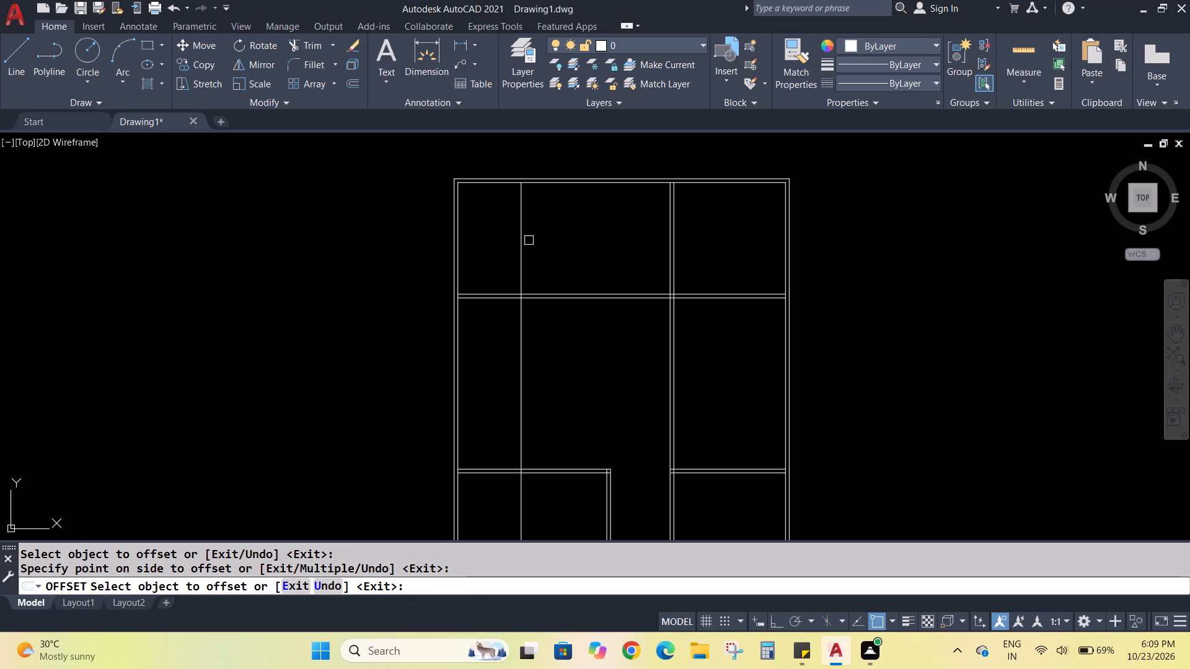
key(Escape)
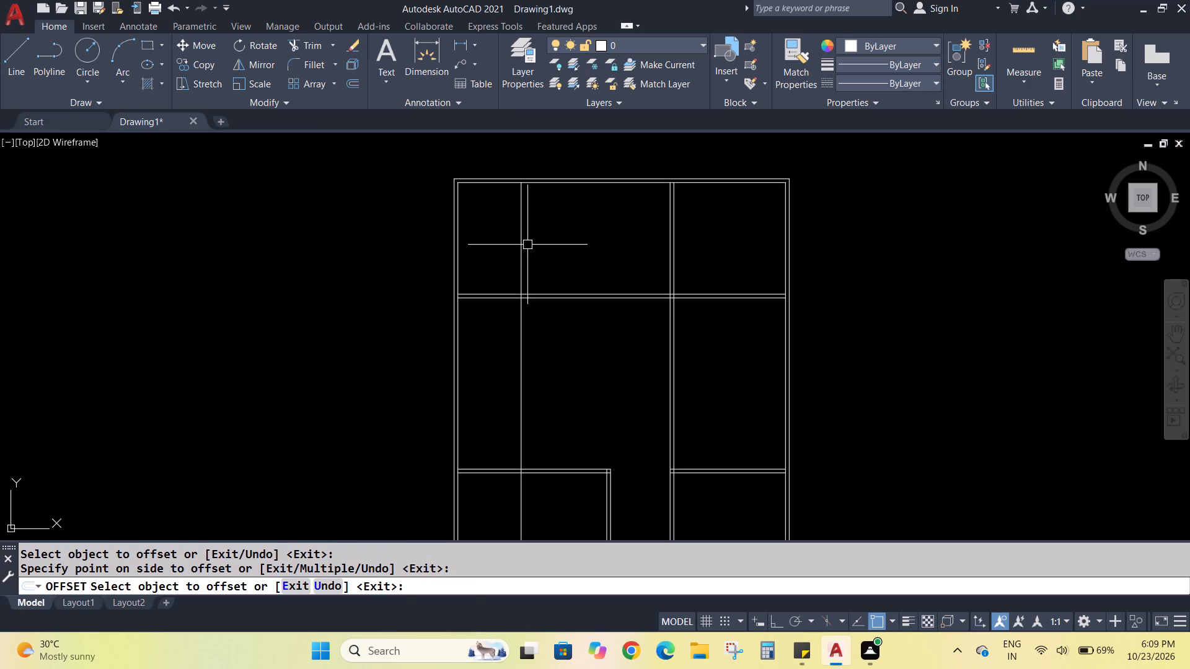
key(Escape)
Offset the new vertical line in the upper-left room 0.1 to the left to form a double-line partition.
key(o)
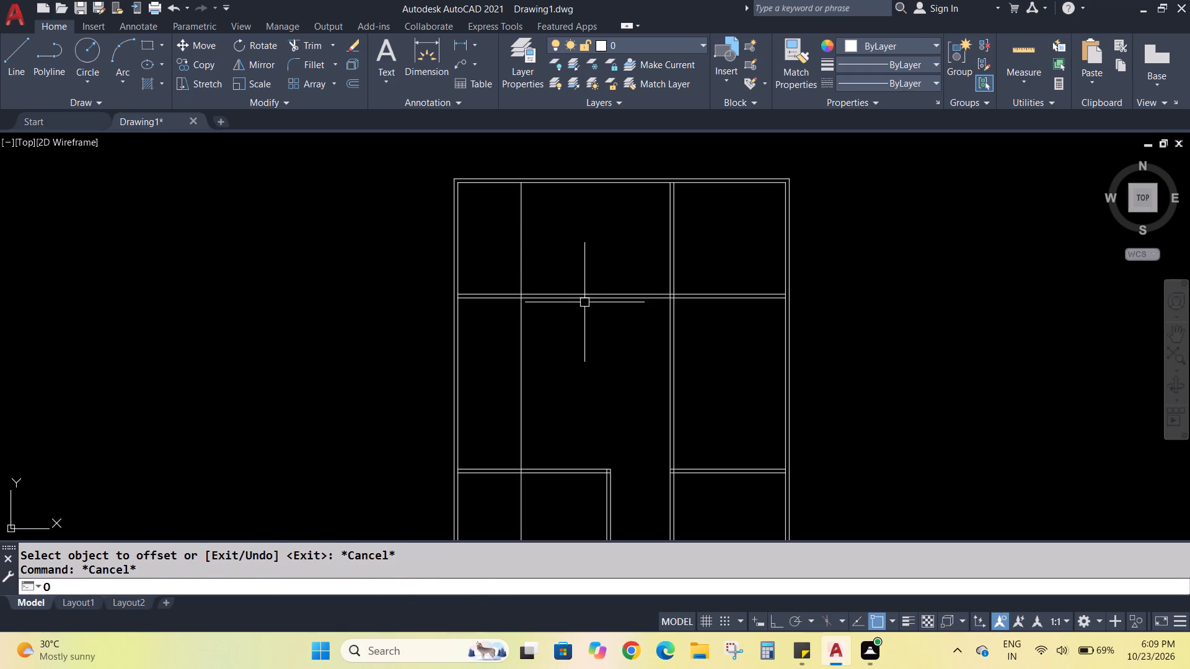
key(Return)
key(0)
text(.1)
key(Return)
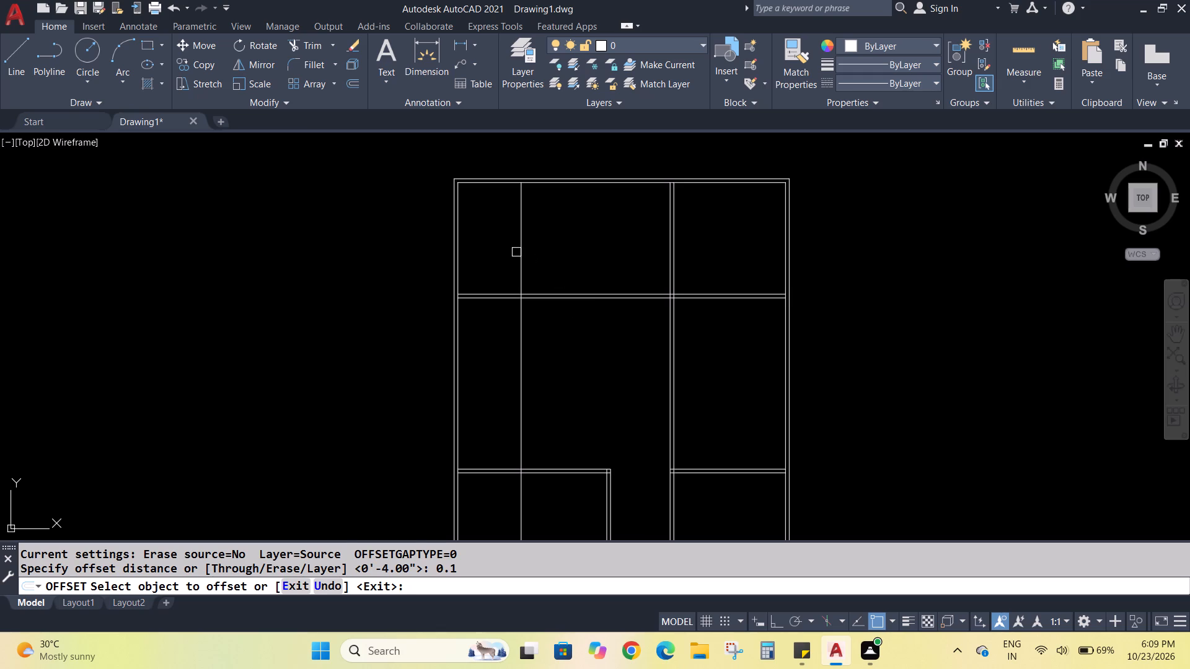
click(520, 252)
click(505, 255)
key(Escape)
key(Escape)
key(Escape)
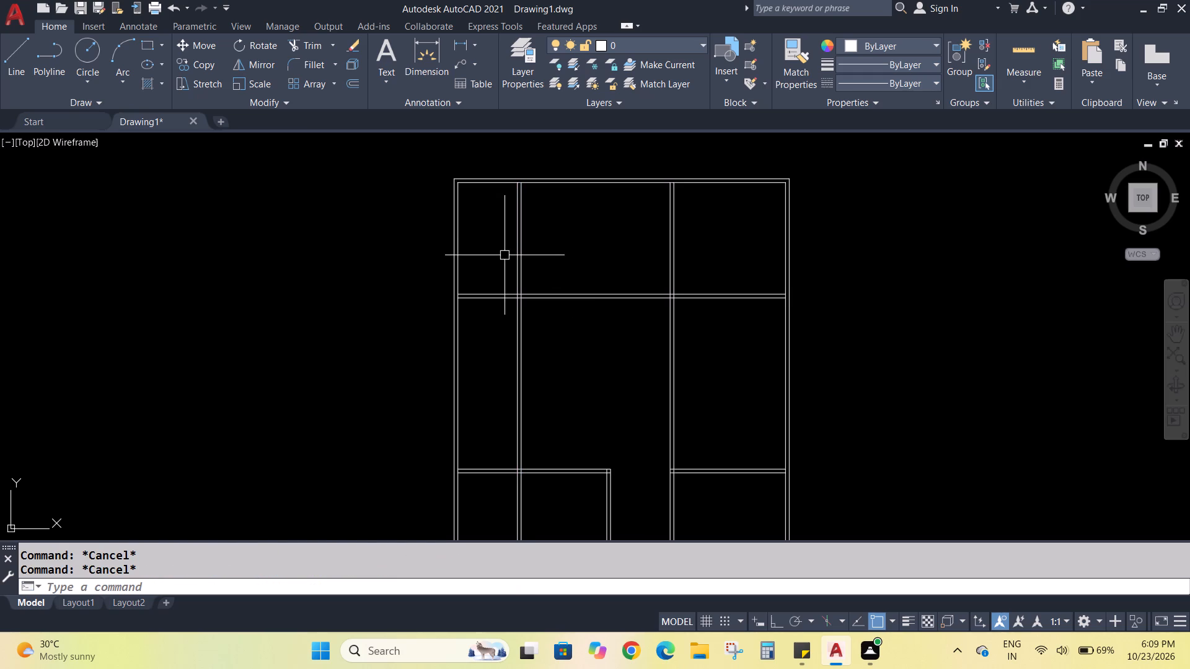
Trim away the new vertical partition's double line between the horizontal partitions and inside the lower-left room.
text(TR)
key(Return)
drag(588, 349, 522, 384)
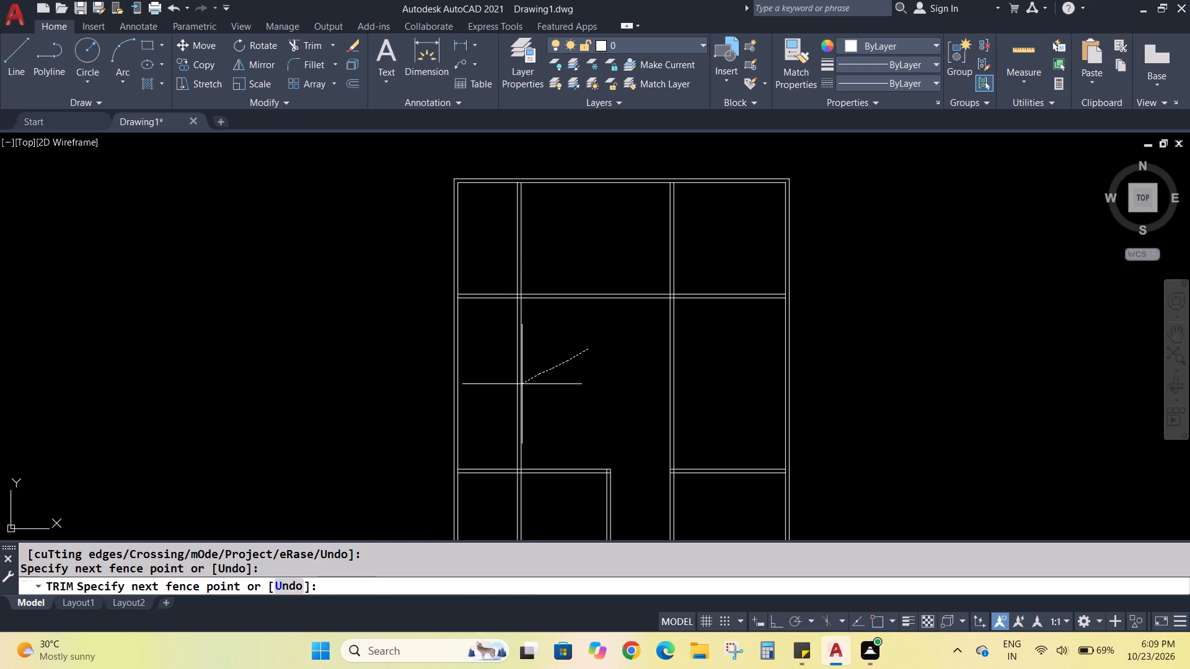
drag(522, 384, 506, 395)
scroll(501, 393, down, 2)
scroll(504, 444, up, 1)
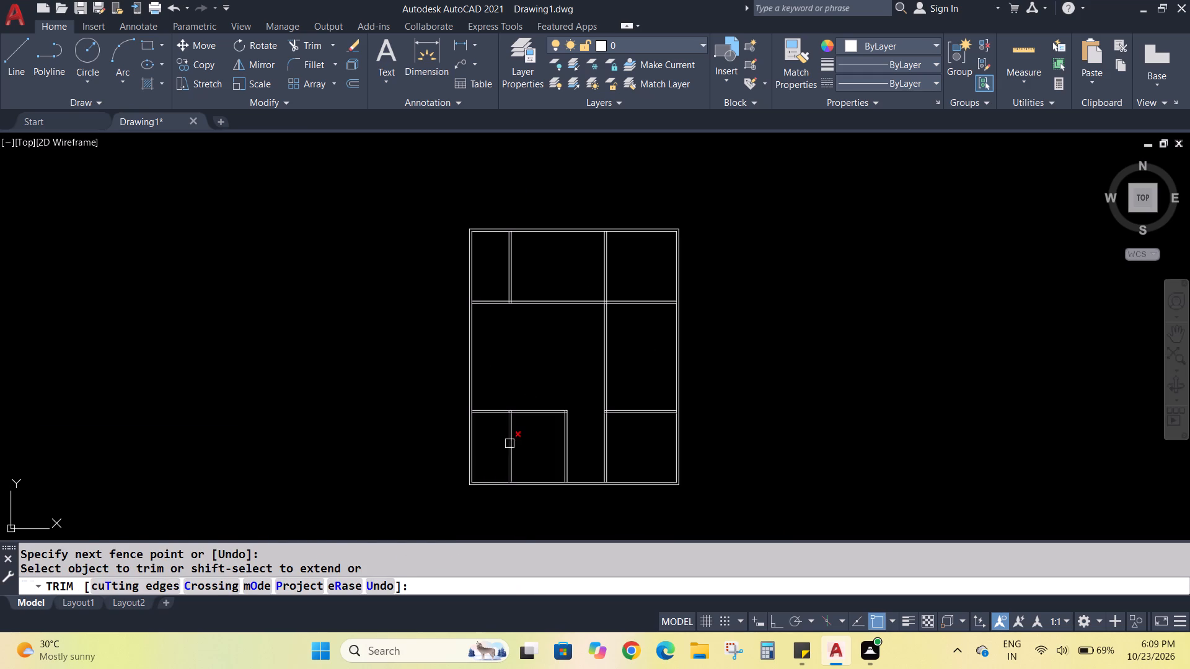
click(509, 444)
click(513, 440)
Trim away the new partition's two short leftover segments inside the lower-left horizontal partition.
scroll(516, 436, down, 1)
scroll(517, 435, up, 5)
scroll(517, 434, down, 5)
scroll(512, 501, up, 4)
scroll(485, 478, down, 5)
scroll(474, 248, up, 7)
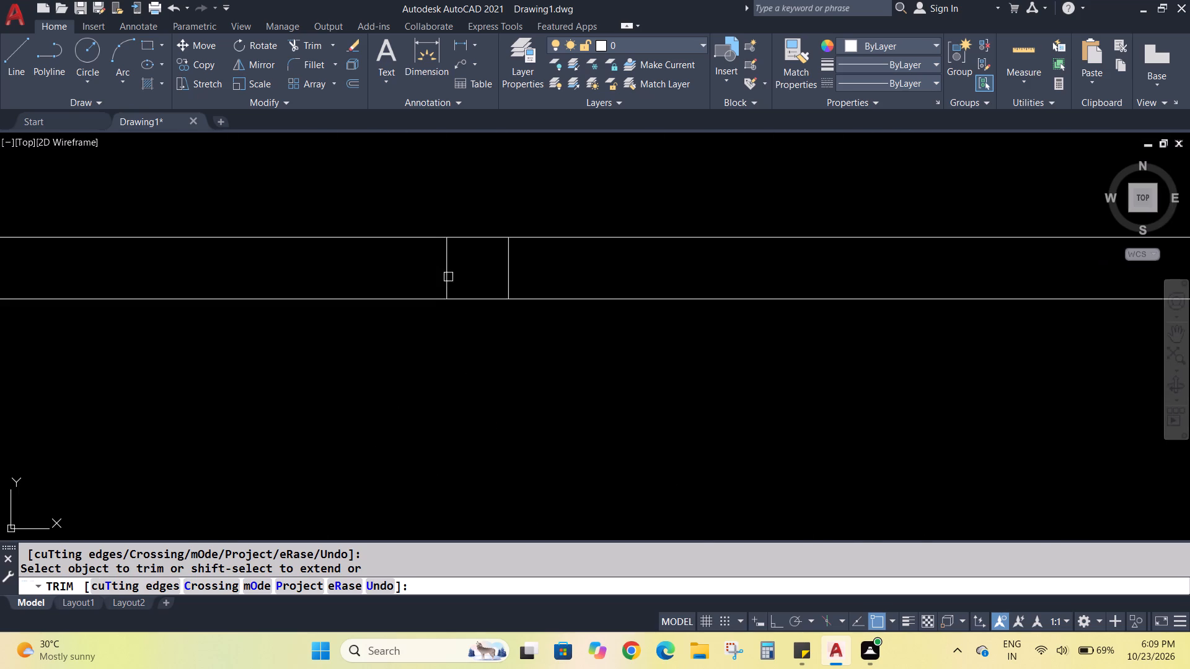
drag(440, 269, 513, 267)
scroll(522, 317, down, 10)
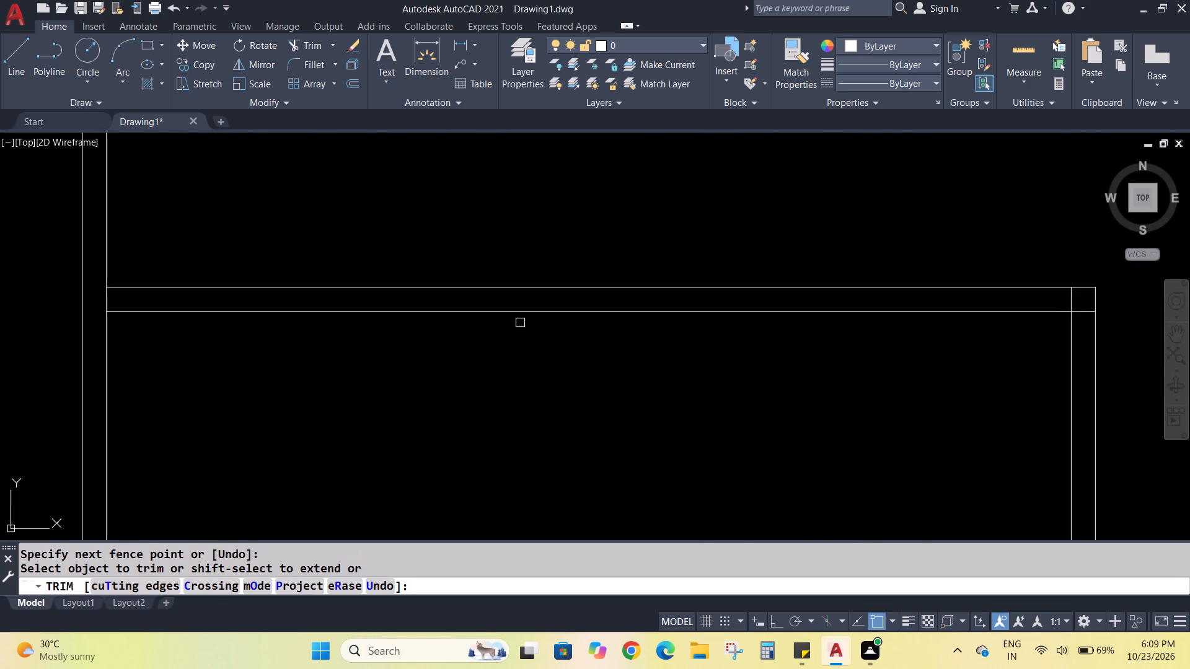
scroll(517, 335, down, 8)
middle_drag(509, 240, 509, 268)
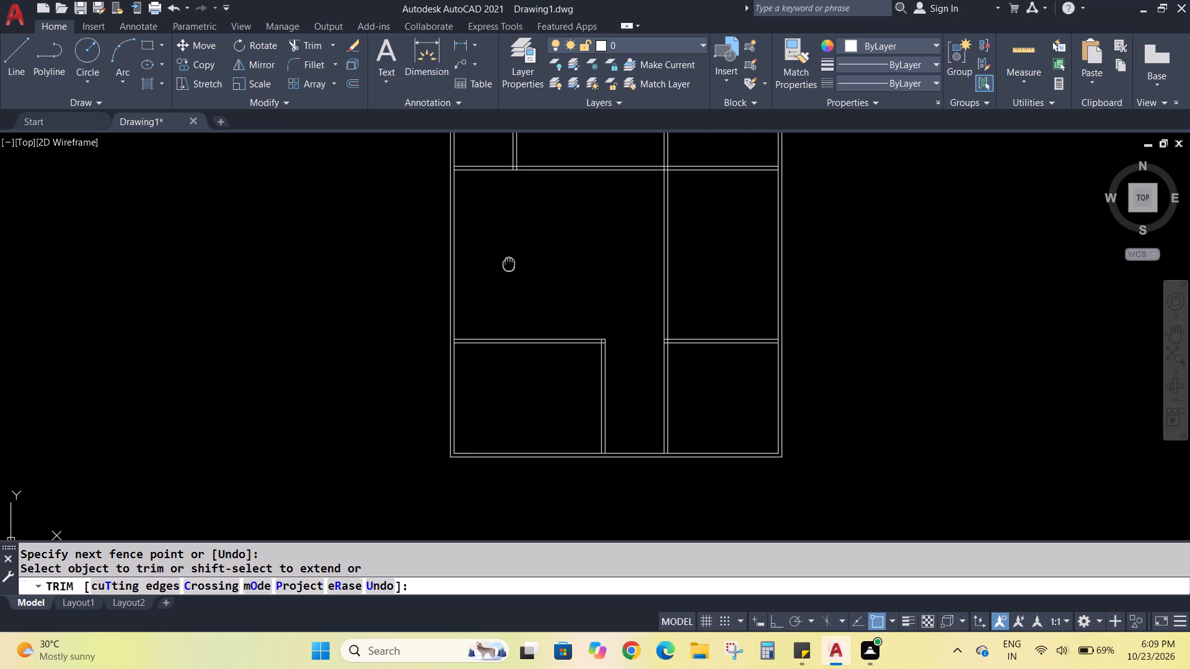
middle_drag(509, 268, 532, 460)
key(Escape)
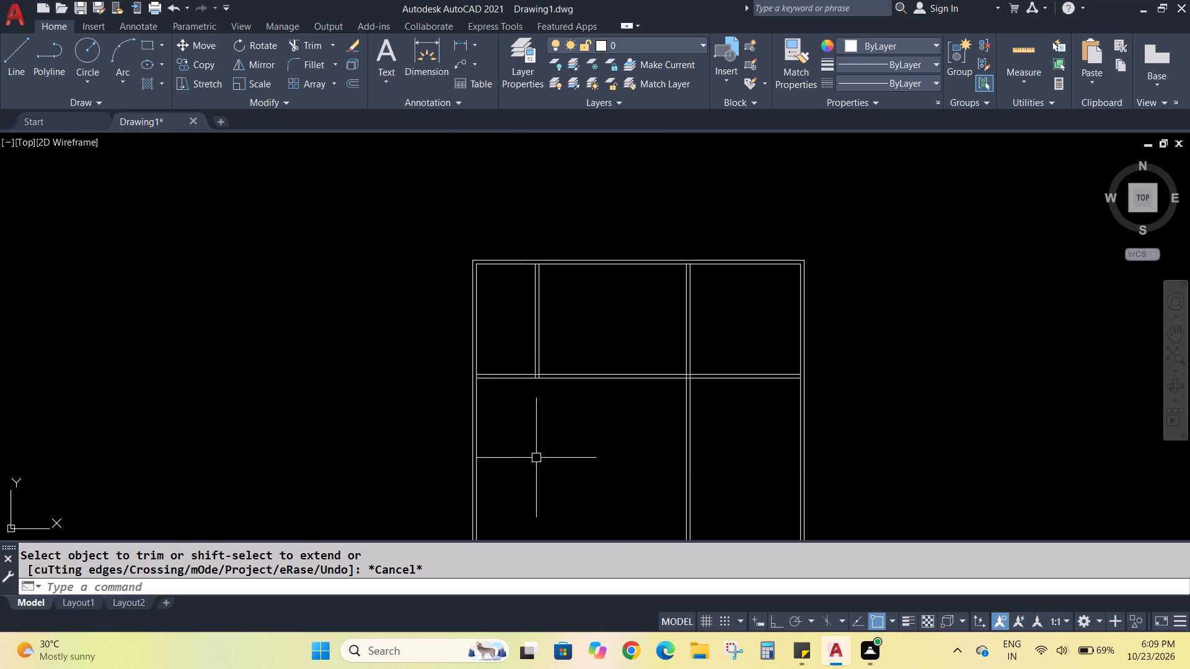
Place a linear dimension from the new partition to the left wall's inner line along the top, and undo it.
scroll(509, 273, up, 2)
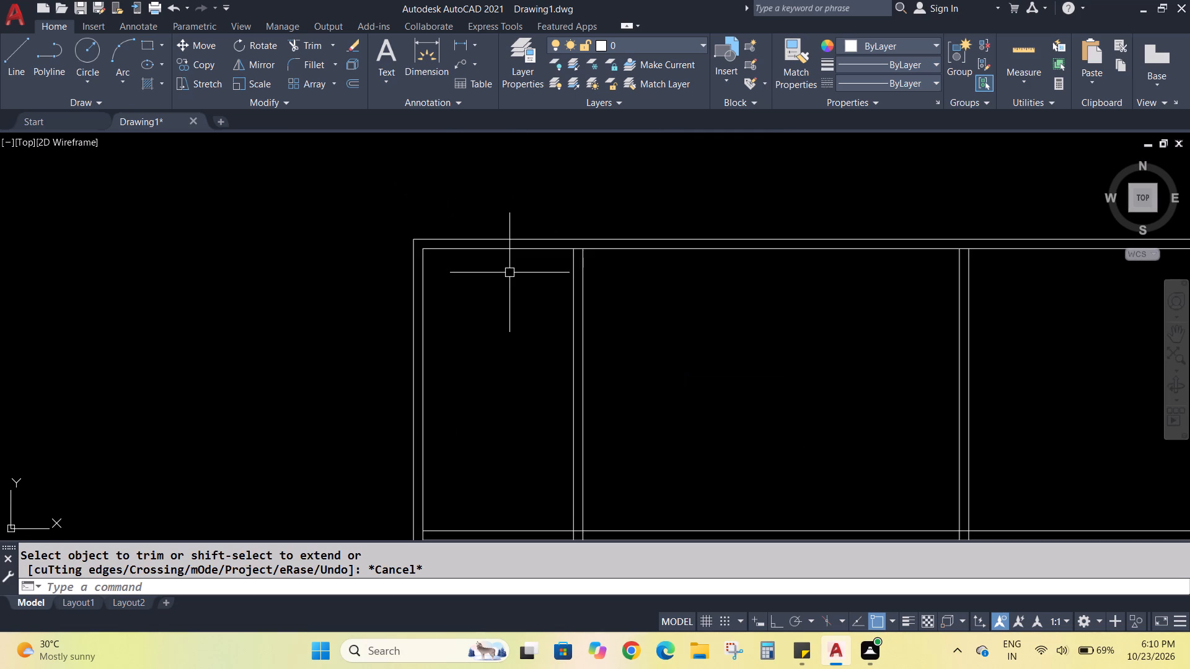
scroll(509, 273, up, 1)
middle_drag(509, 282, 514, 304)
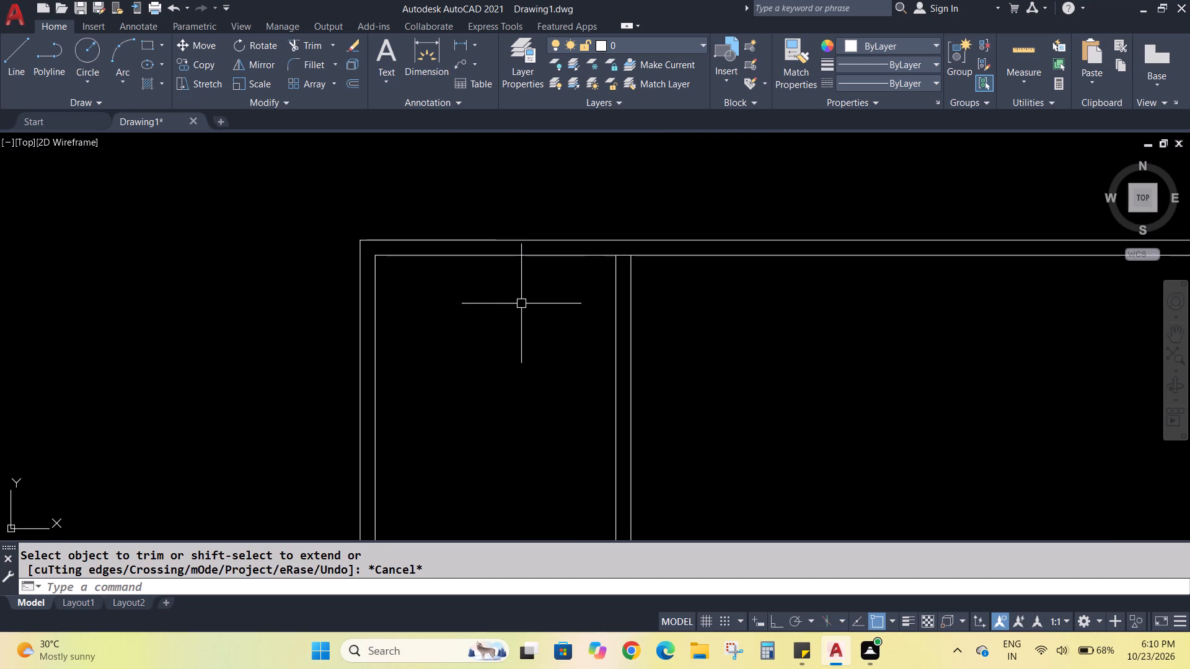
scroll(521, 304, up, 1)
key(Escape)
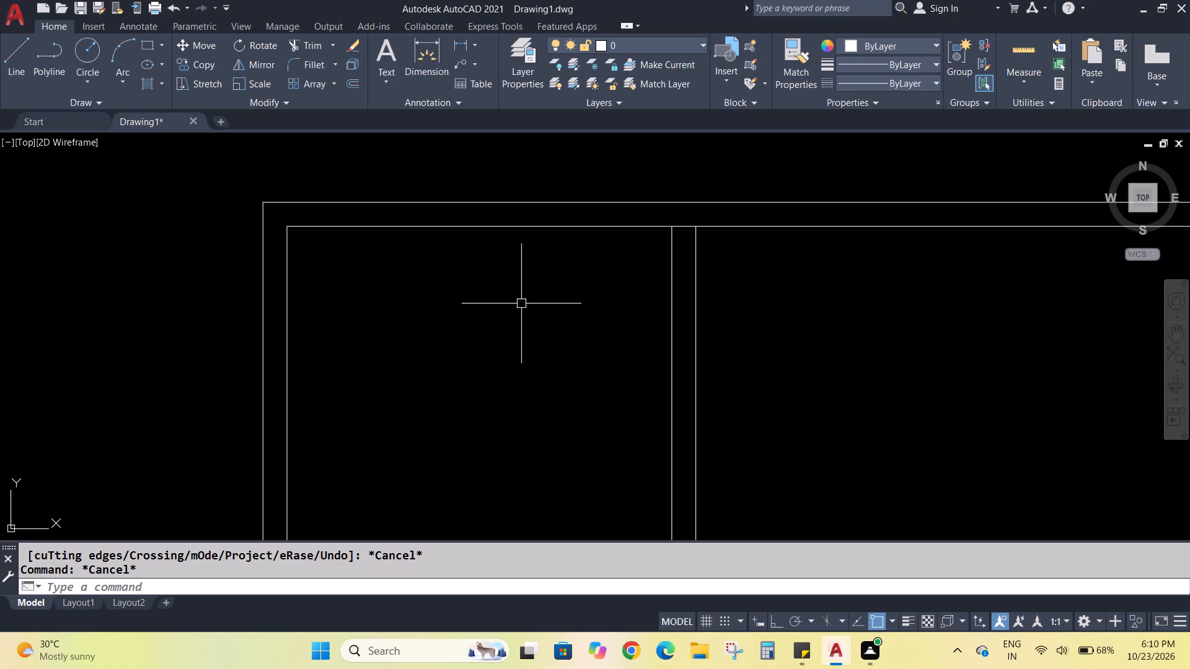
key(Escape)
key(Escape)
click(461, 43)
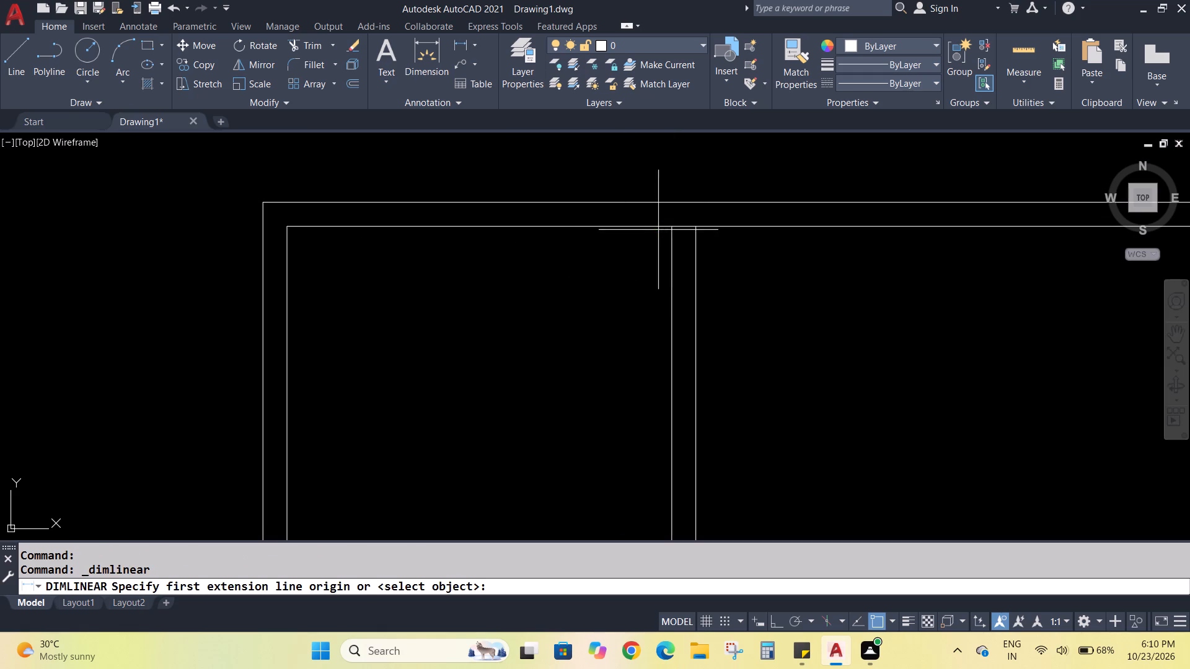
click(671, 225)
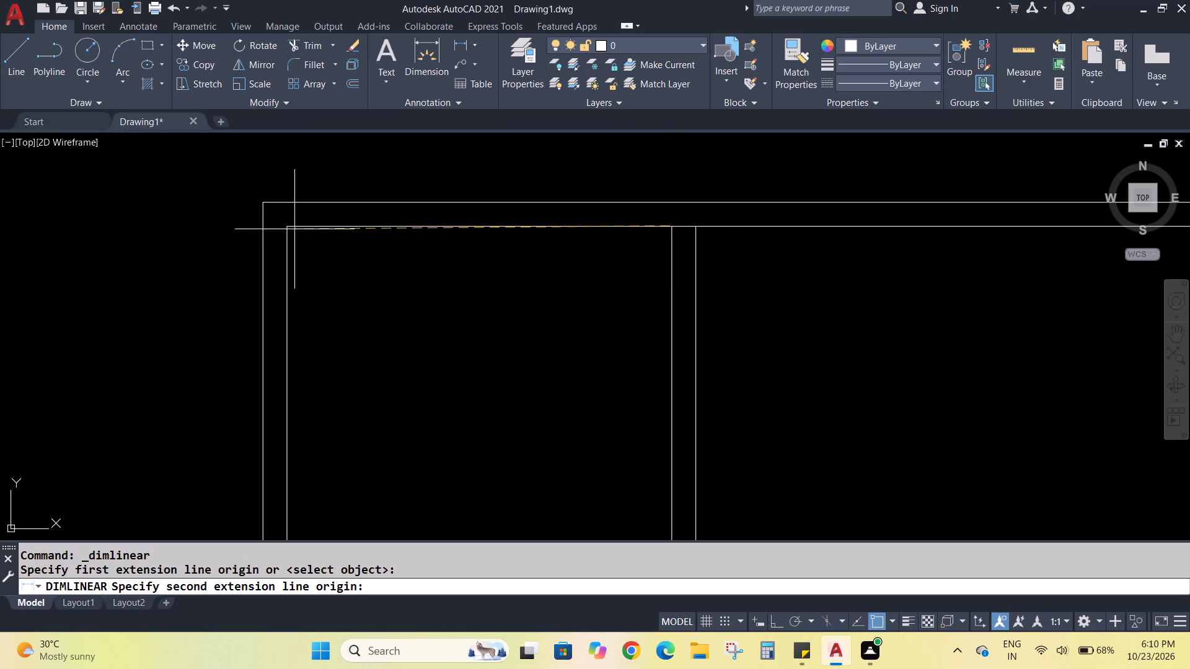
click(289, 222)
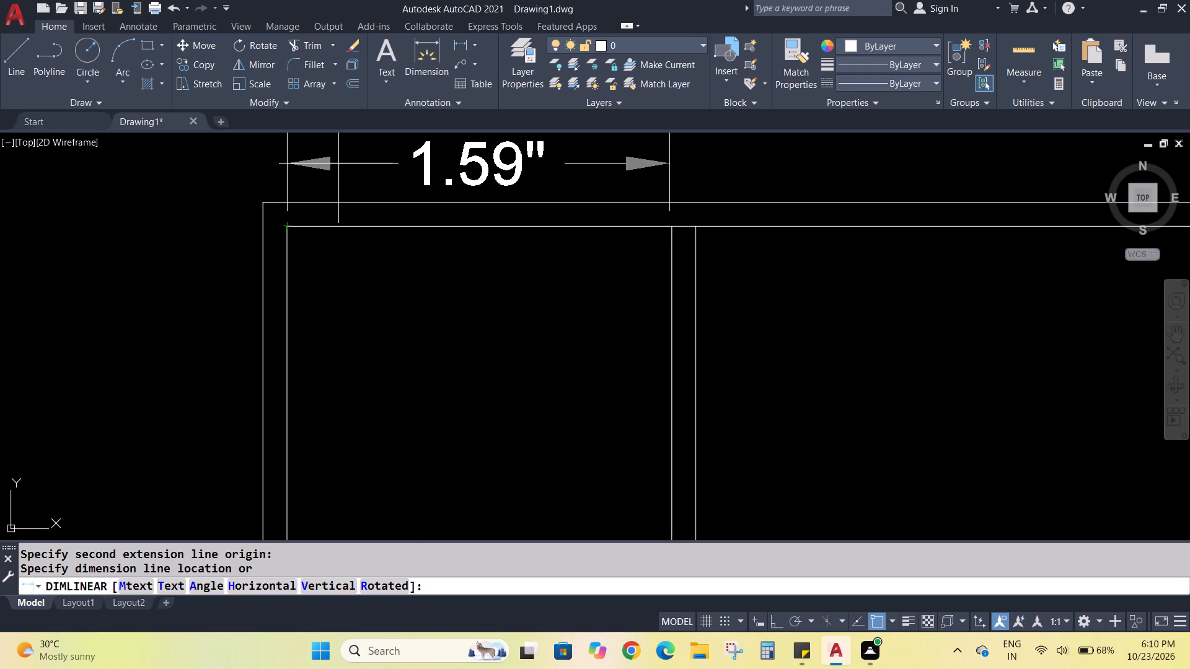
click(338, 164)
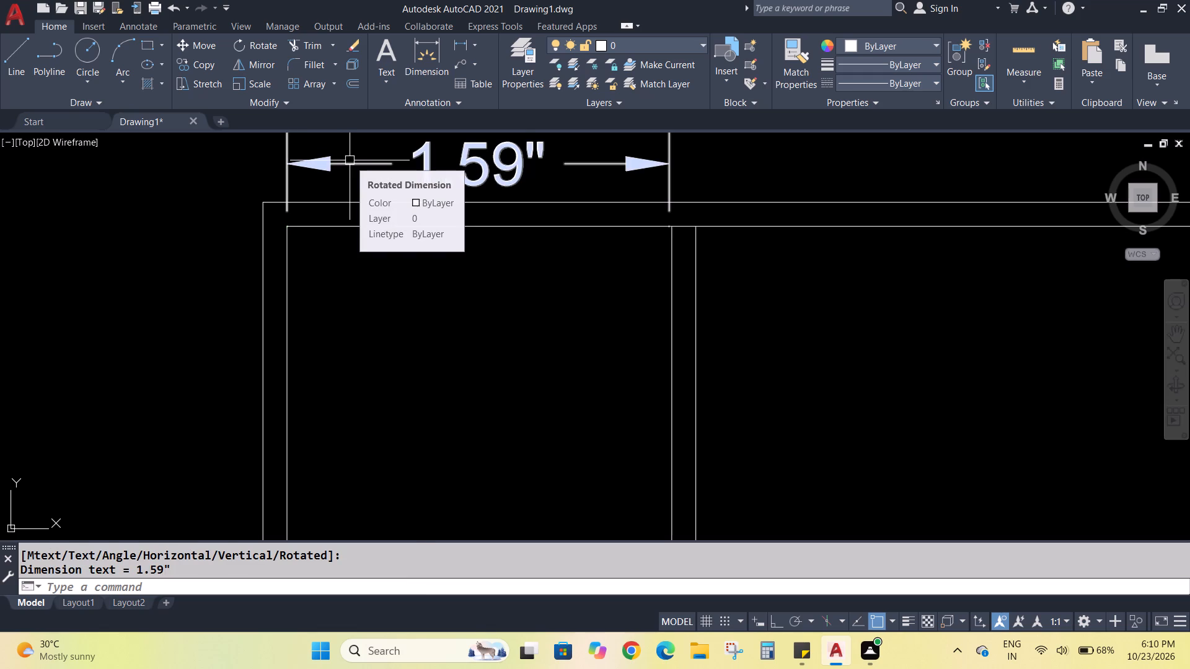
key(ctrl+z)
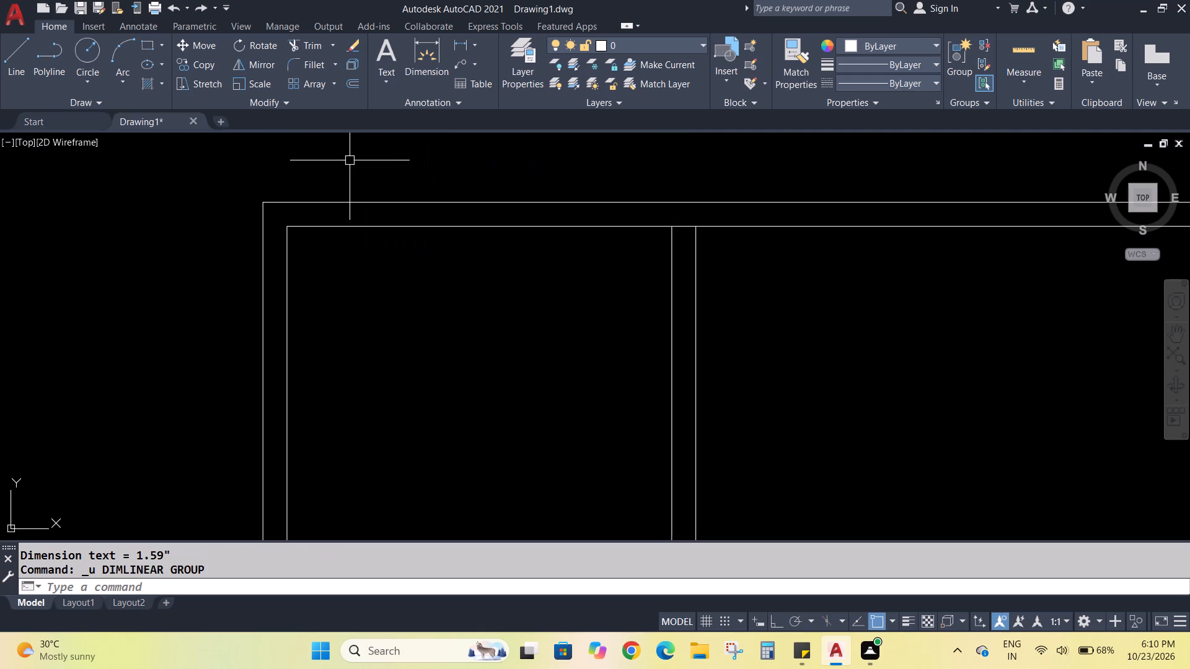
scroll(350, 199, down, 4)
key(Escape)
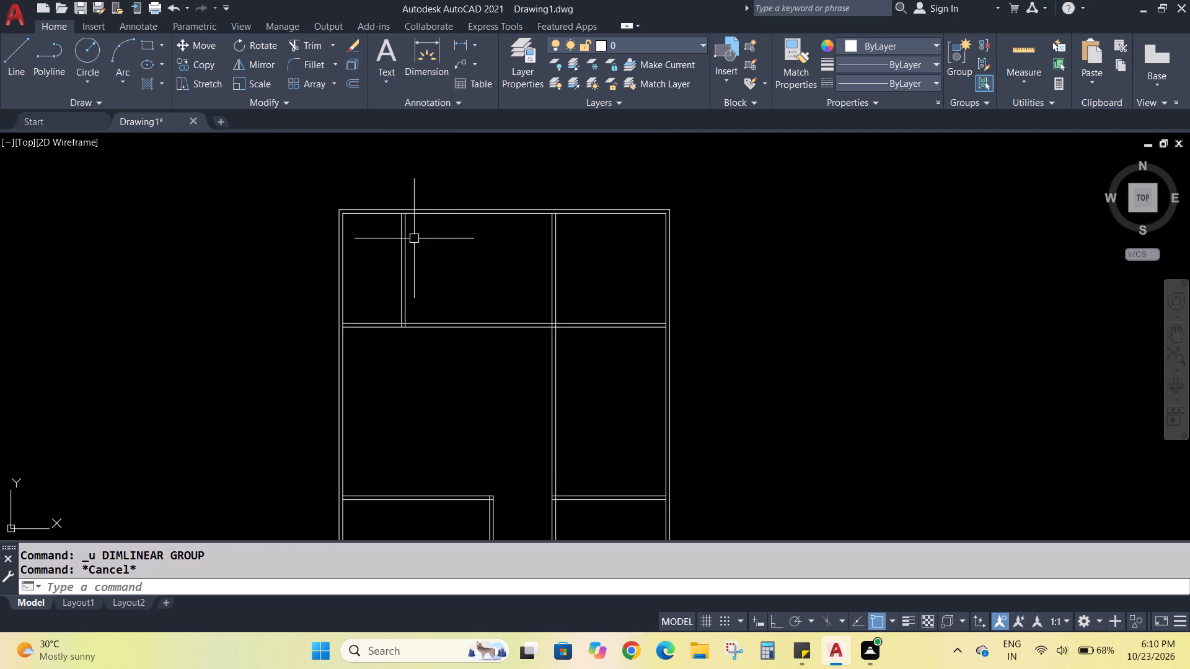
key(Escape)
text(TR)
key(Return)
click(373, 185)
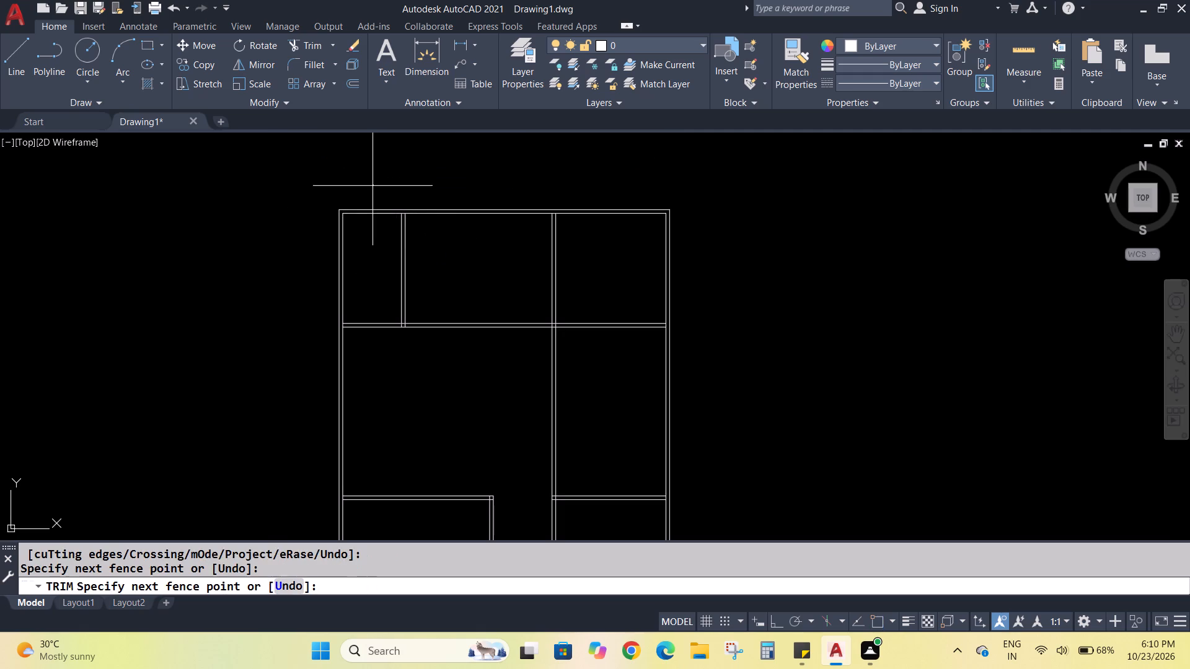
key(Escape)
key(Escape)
Extend the new vertical partition's left line up to the top wall's outer line.
scroll(383, 201, up, 4)
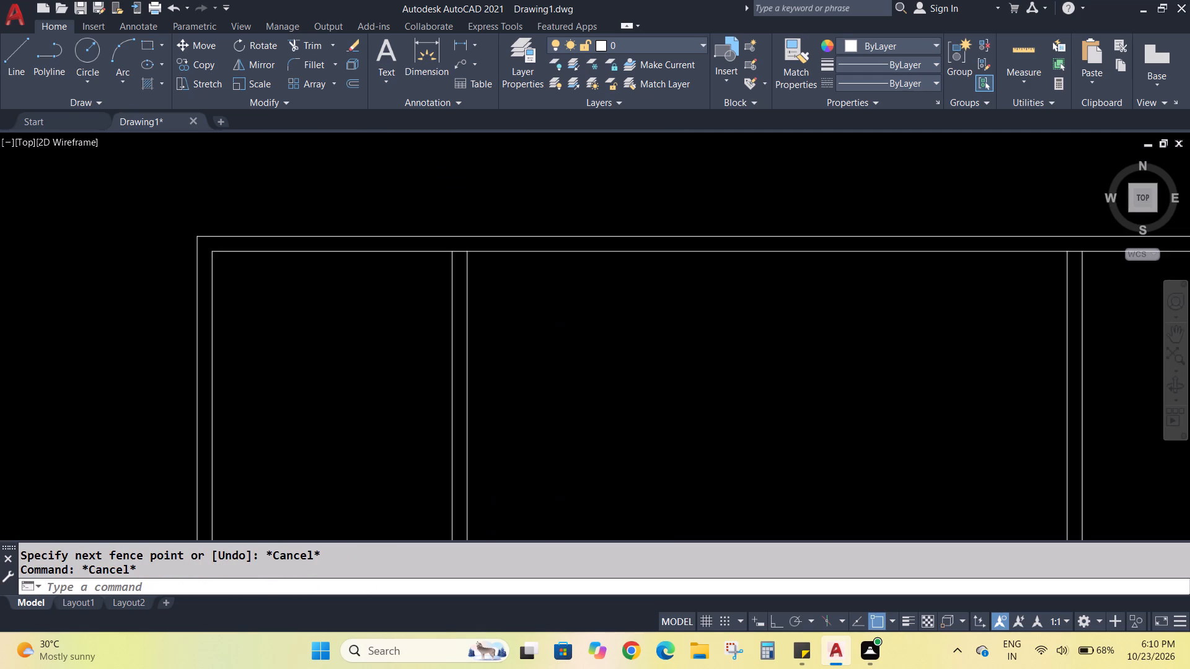
scroll(441, 338, up, 2)
scroll(441, 339, down, 2)
key(e)
key(x)
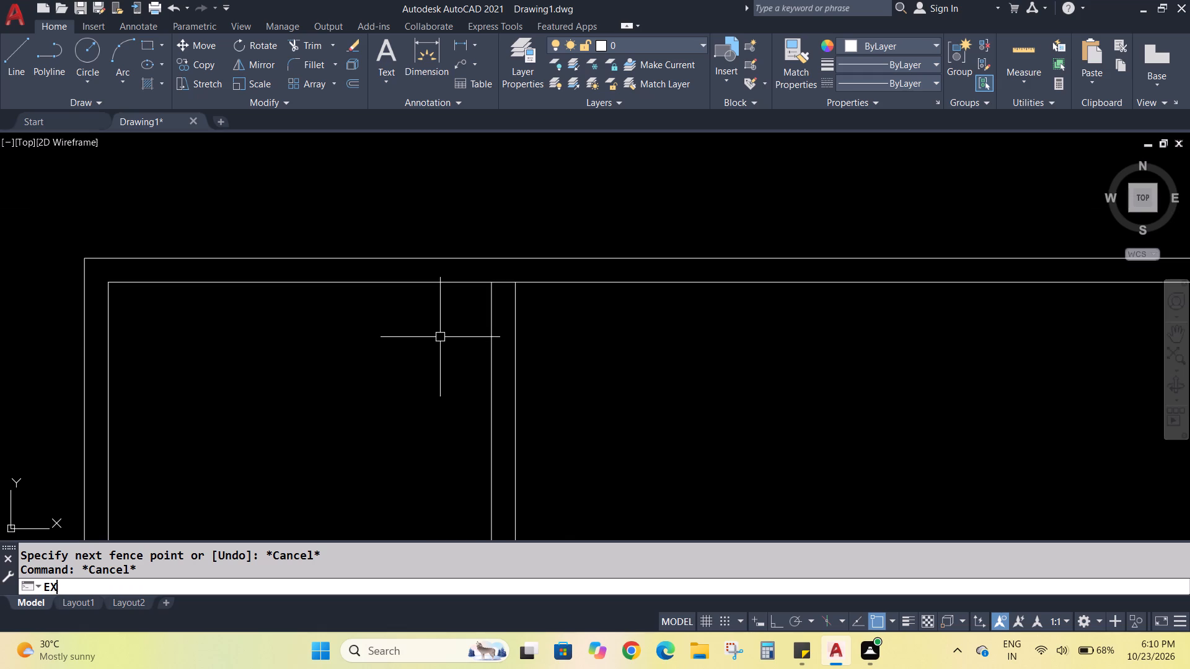
key(Return)
click(490, 297)
key(Escape)
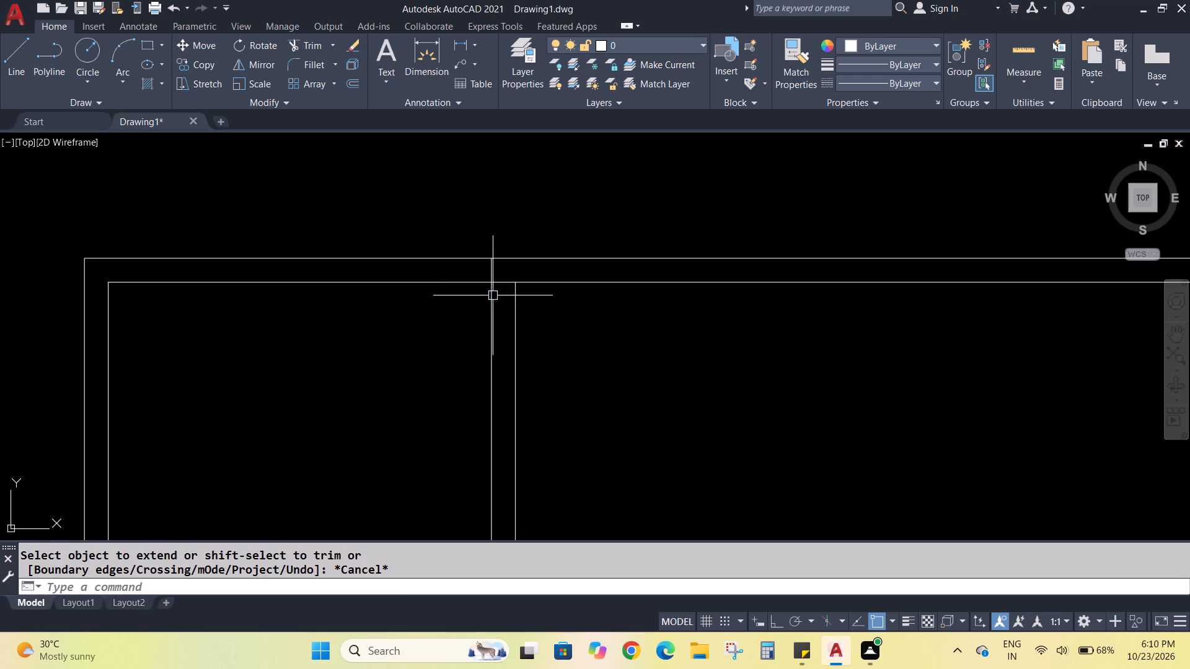
key(Escape)
Extend the upper horizontal partition's upper line to the left wall's outer line.
scroll(477, 302, down, 4)
scroll(371, 437, up, 4)
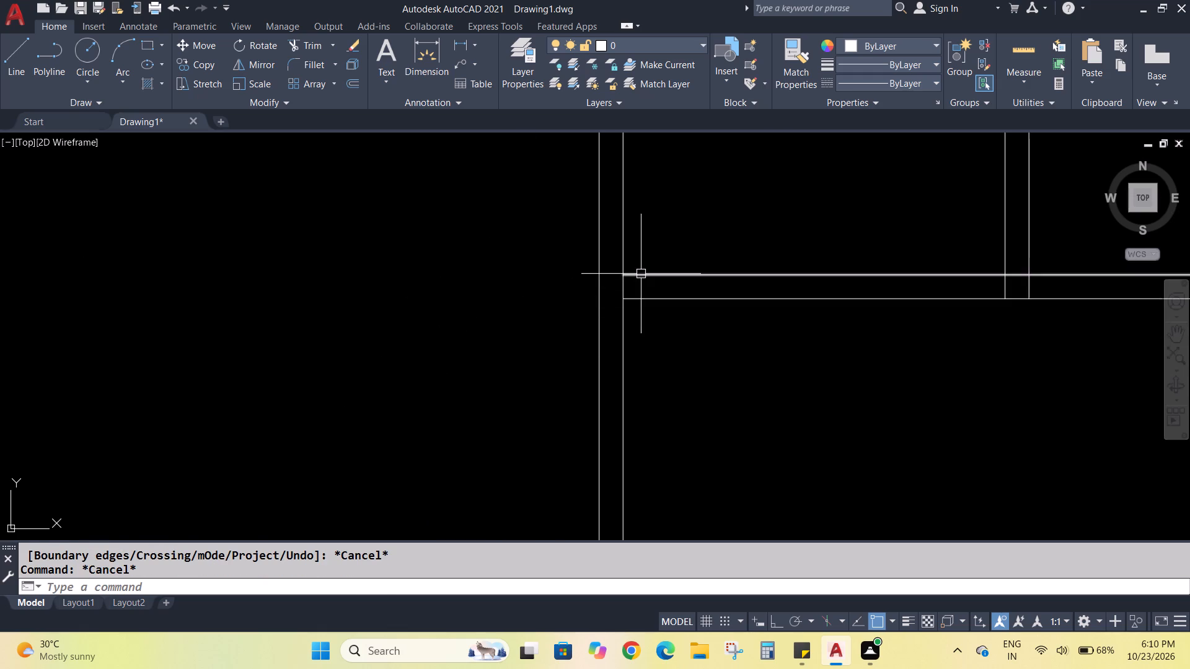
click(641, 274)
key(Escape)
key(Escape)
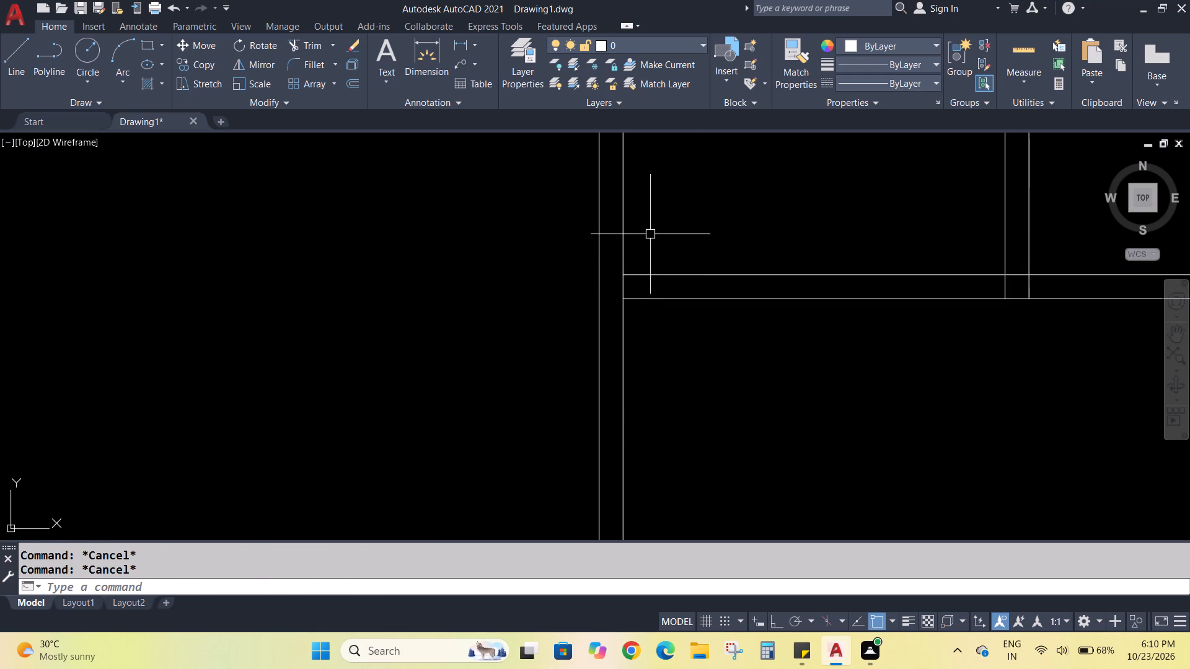
text(EX)
key(Return)
click(656, 274)
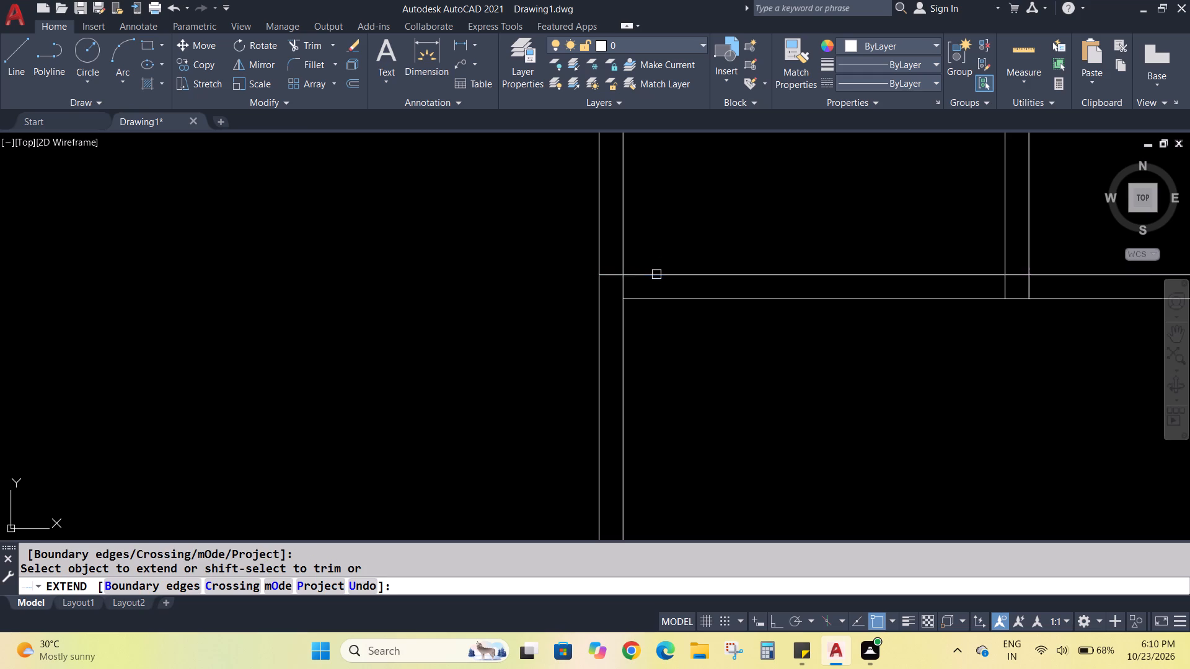
scroll(651, 272, down, 5)
scroll(654, 240, up, 2)
middle_drag(658, 245, 589, 323)
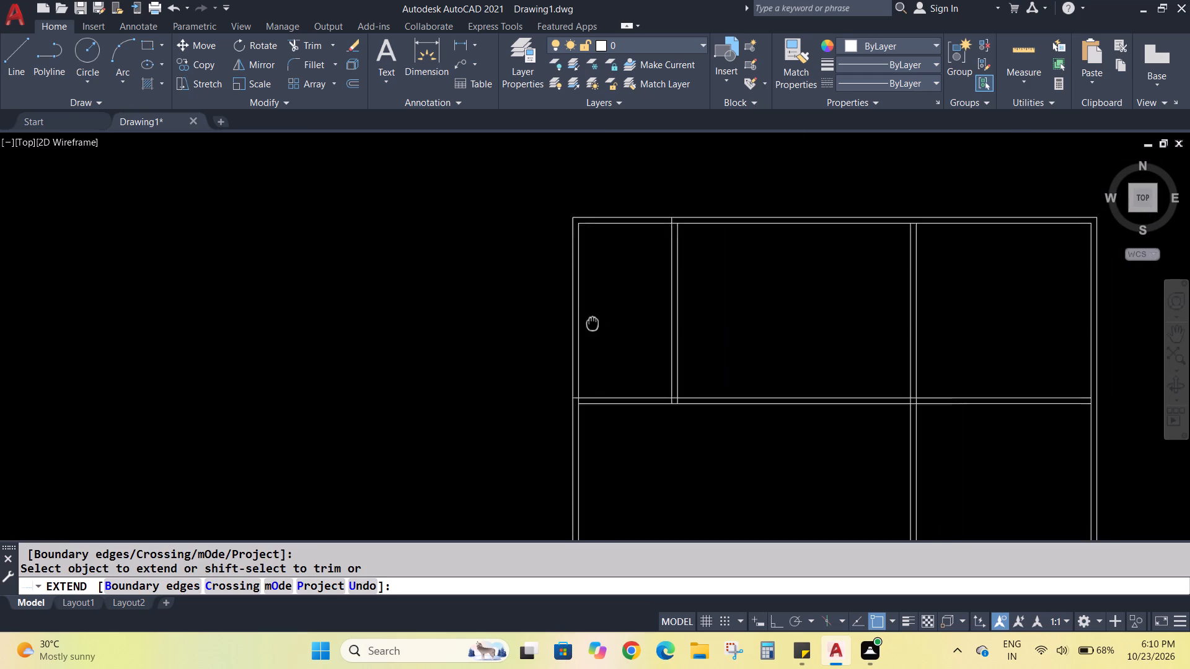
middle_drag(589, 323, 587, 325)
key(Escape)
key(Escape)
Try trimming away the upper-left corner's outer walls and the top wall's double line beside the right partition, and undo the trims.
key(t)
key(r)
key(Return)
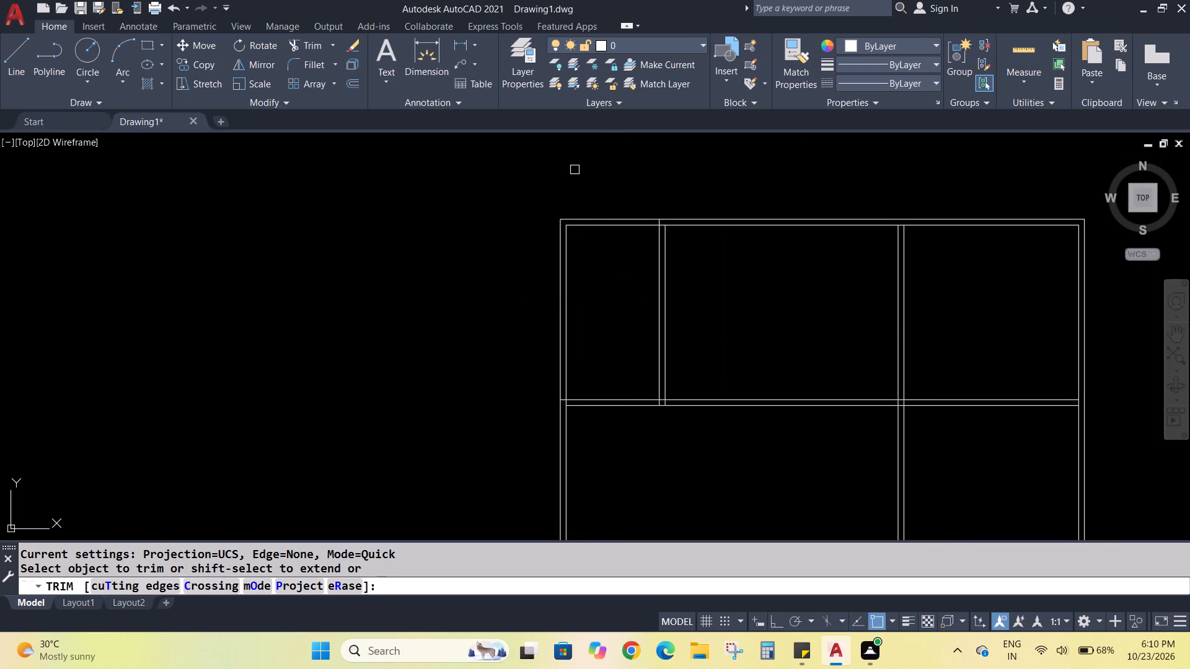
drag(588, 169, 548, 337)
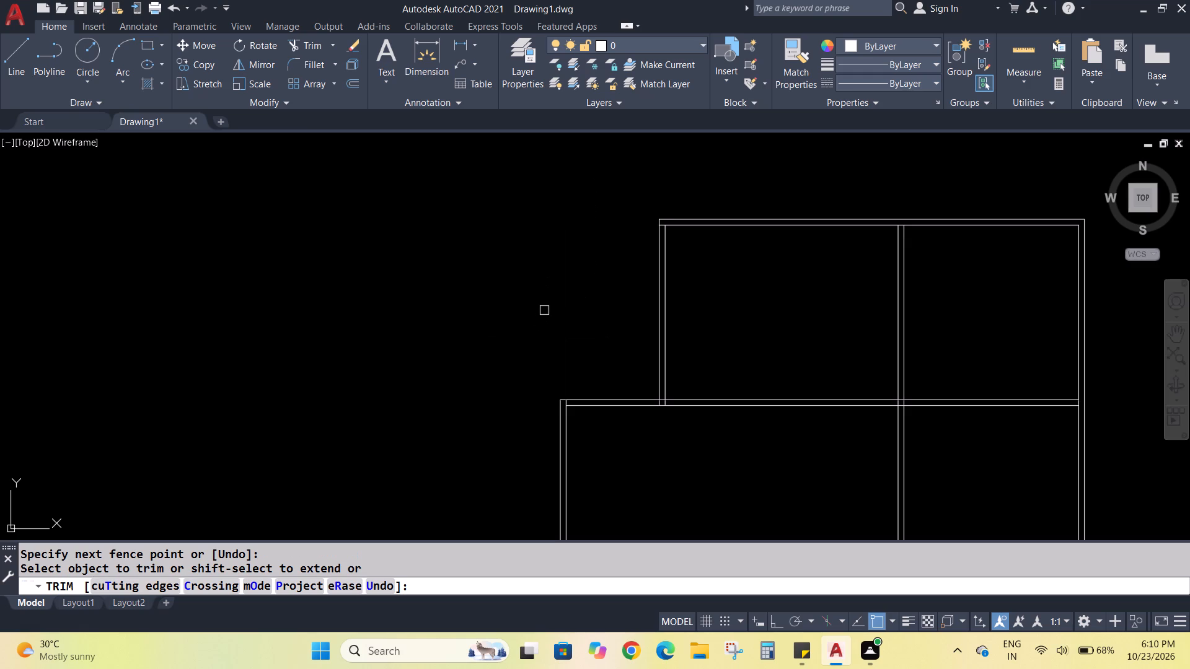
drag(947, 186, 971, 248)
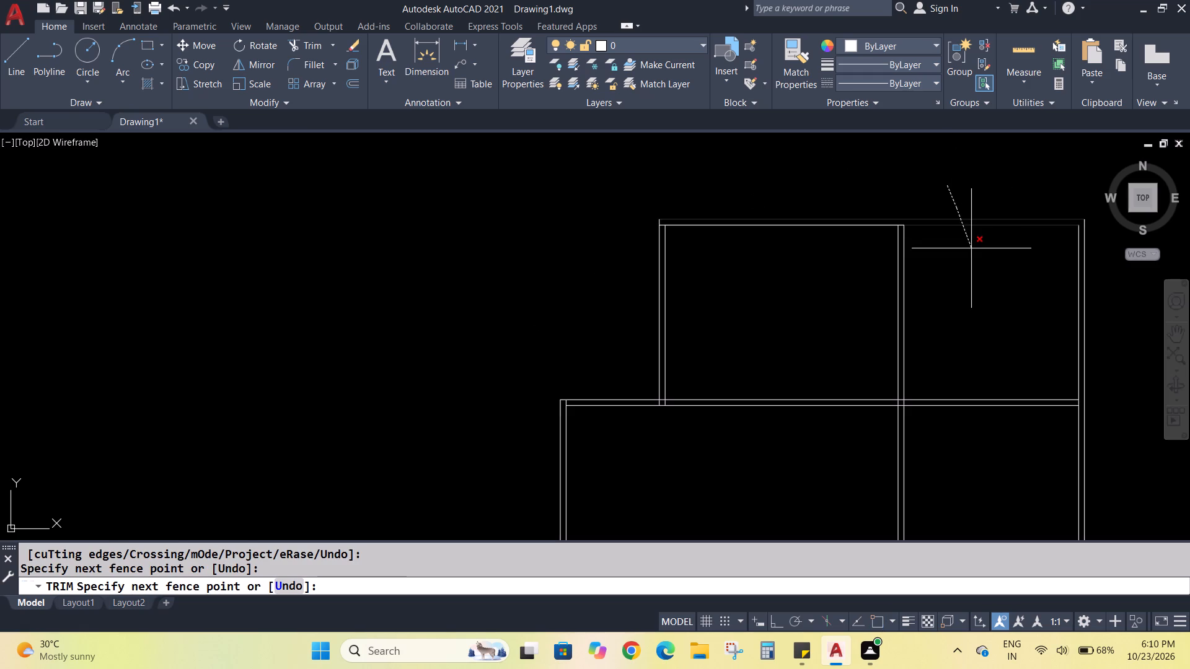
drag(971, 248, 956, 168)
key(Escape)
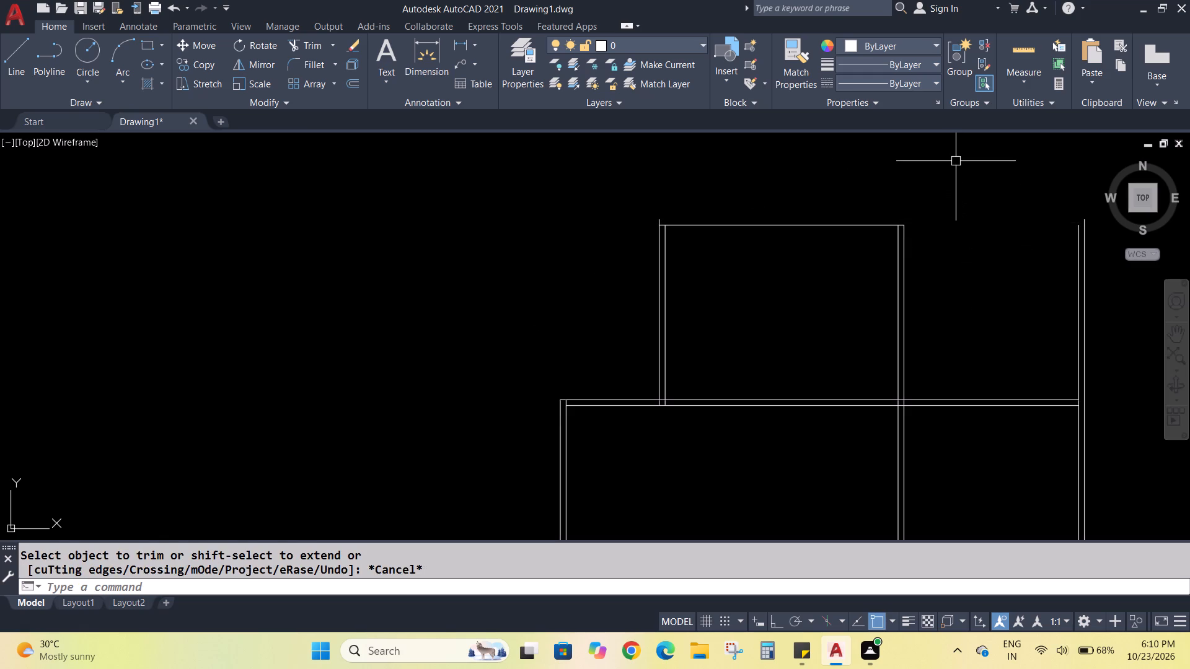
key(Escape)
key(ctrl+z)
Extend the right vertical partition's right line up to the top wall's outer line.
scroll(929, 269, up, 1)
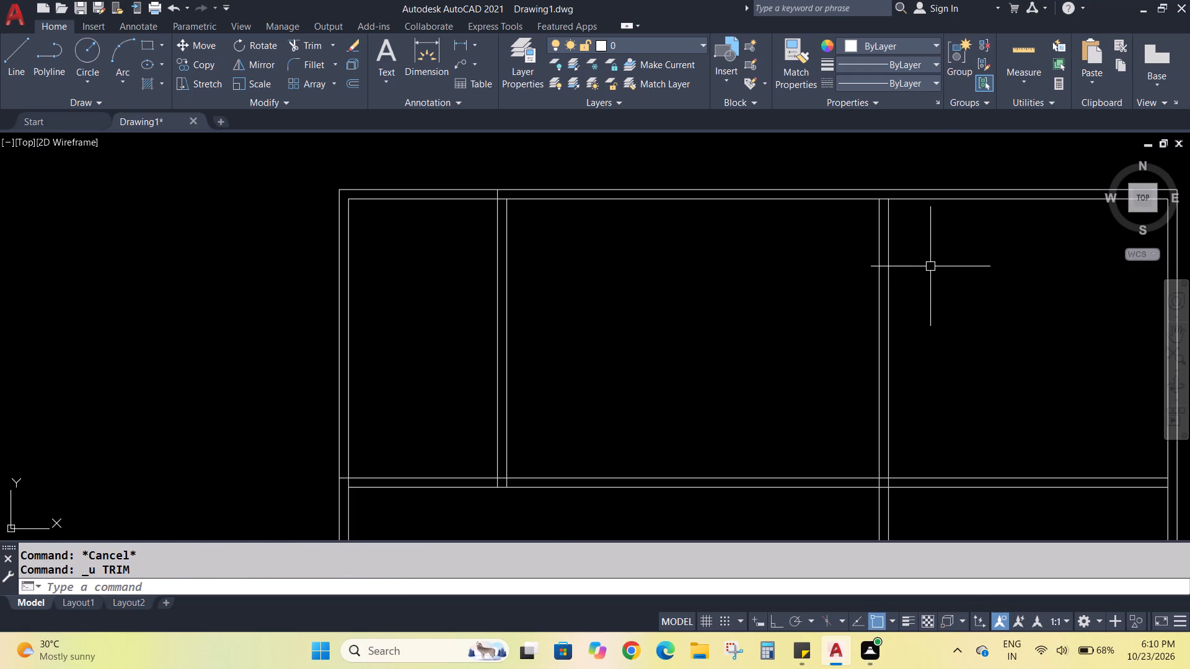
scroll(947, 224, up, 1)
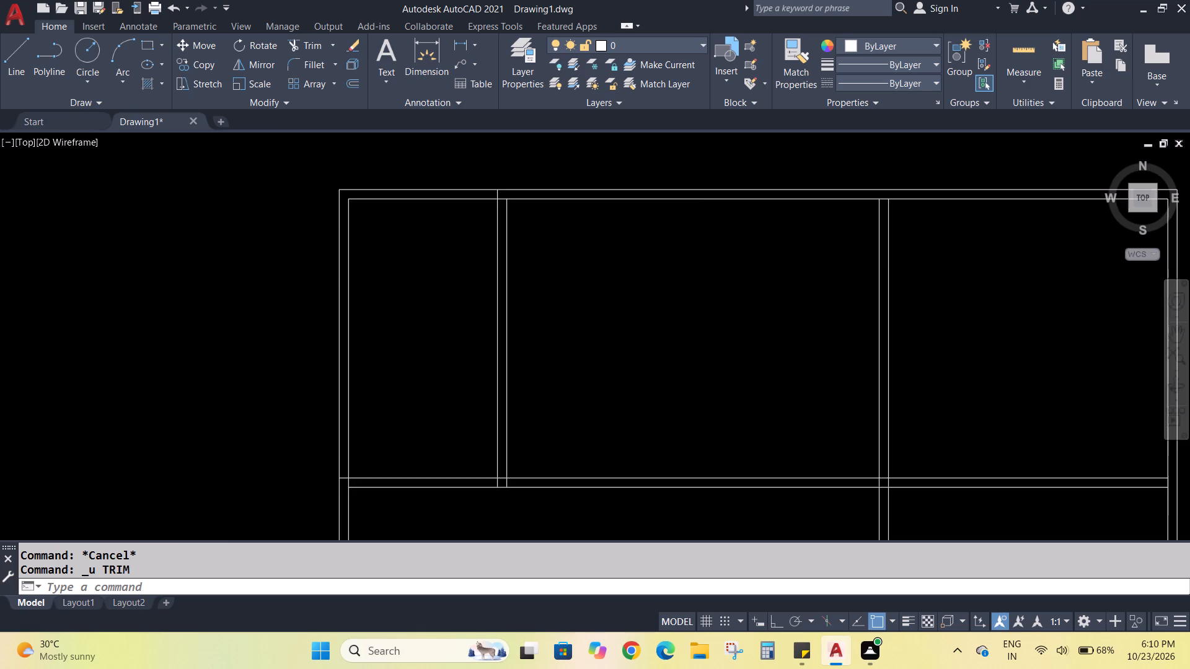
middle_drag(947, 225, 815, 291)
key(e)
key(x)
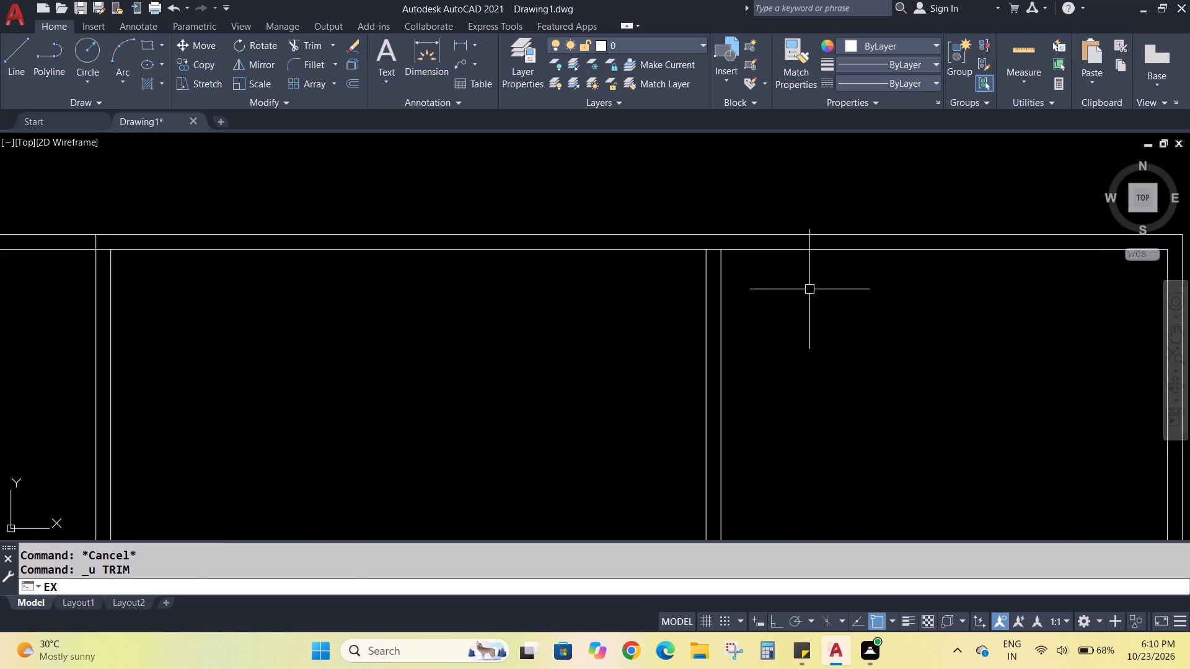
key(Return)
click(721, 265)
Extend the upper horizontal partition's upper line to the right wall's outer line.
scroll(757, 281, down, 6)
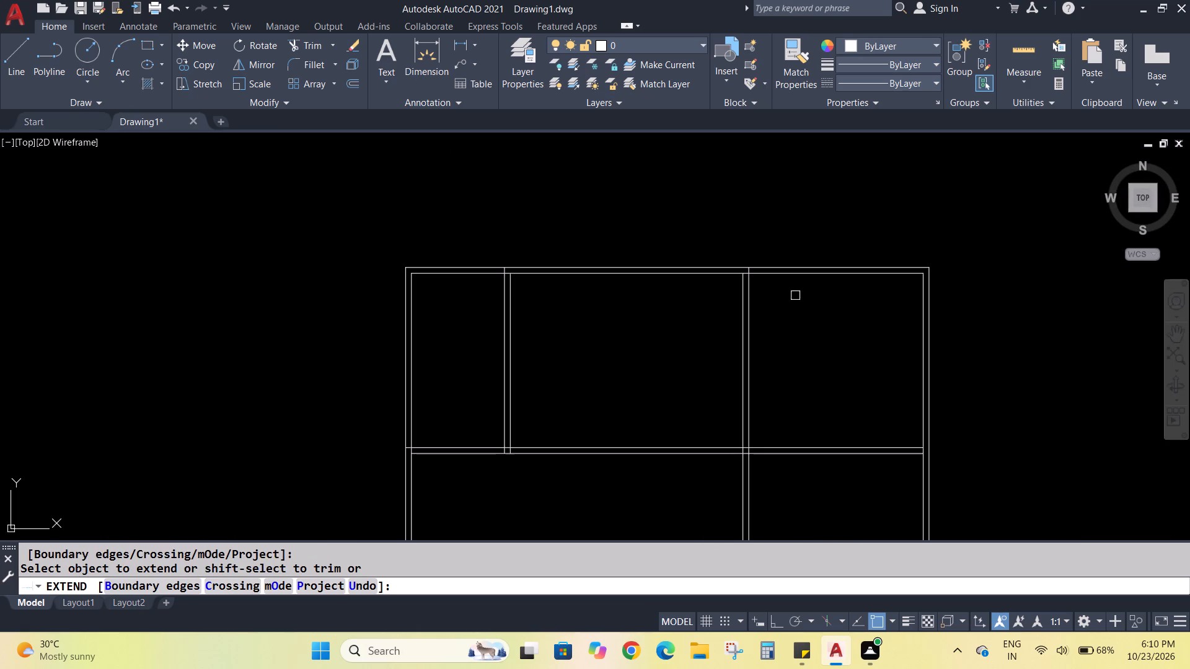
scroll(914, 468, up, 4)
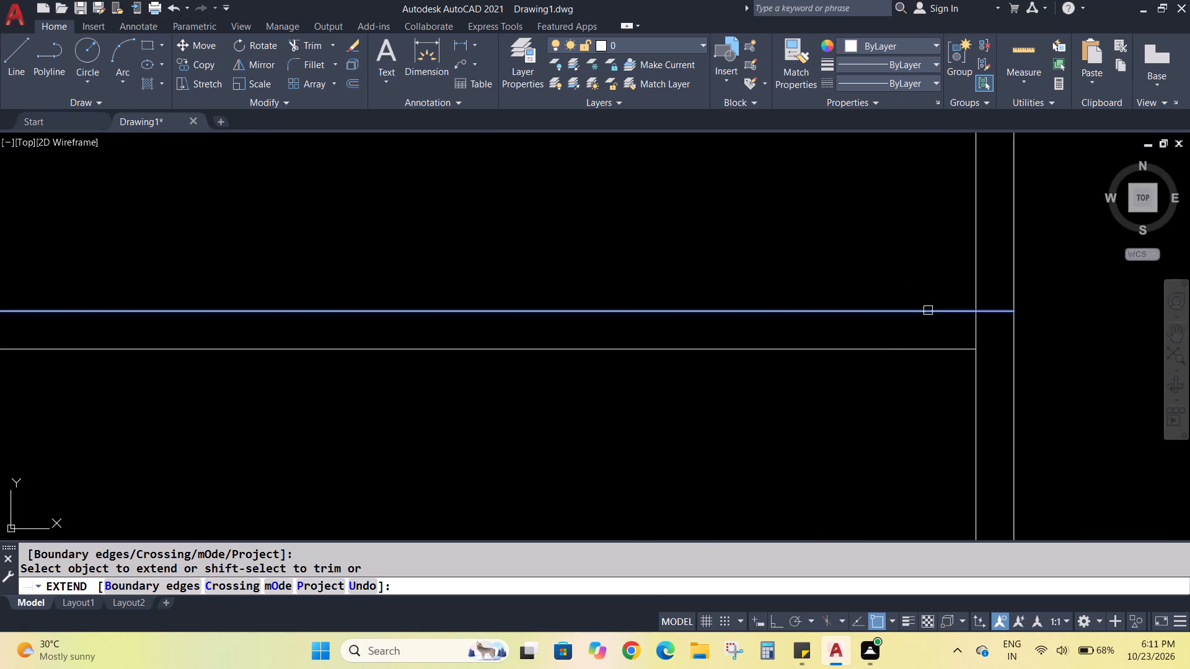
click(929, 315)
scroll(851, 283, down, 6)
scroll(745, 248, down, 3)
middle_drag(731, 227, 747, 266)
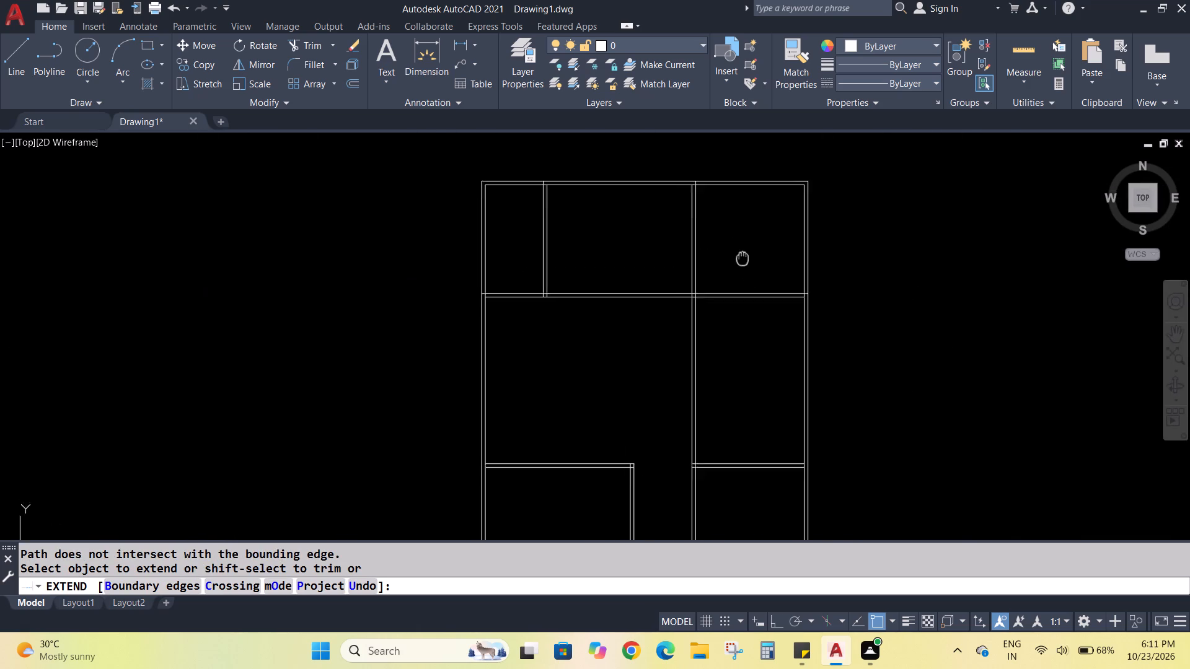
middle_drag(747, 266, 779, 348)
key(Escape)
key(Escape)
Trim away the outer walls around the upper-left and upper-right corner rooms, leaving the middle top room standing out.
text(TR)
key(Return)
drag(550, 247, 533, 330)
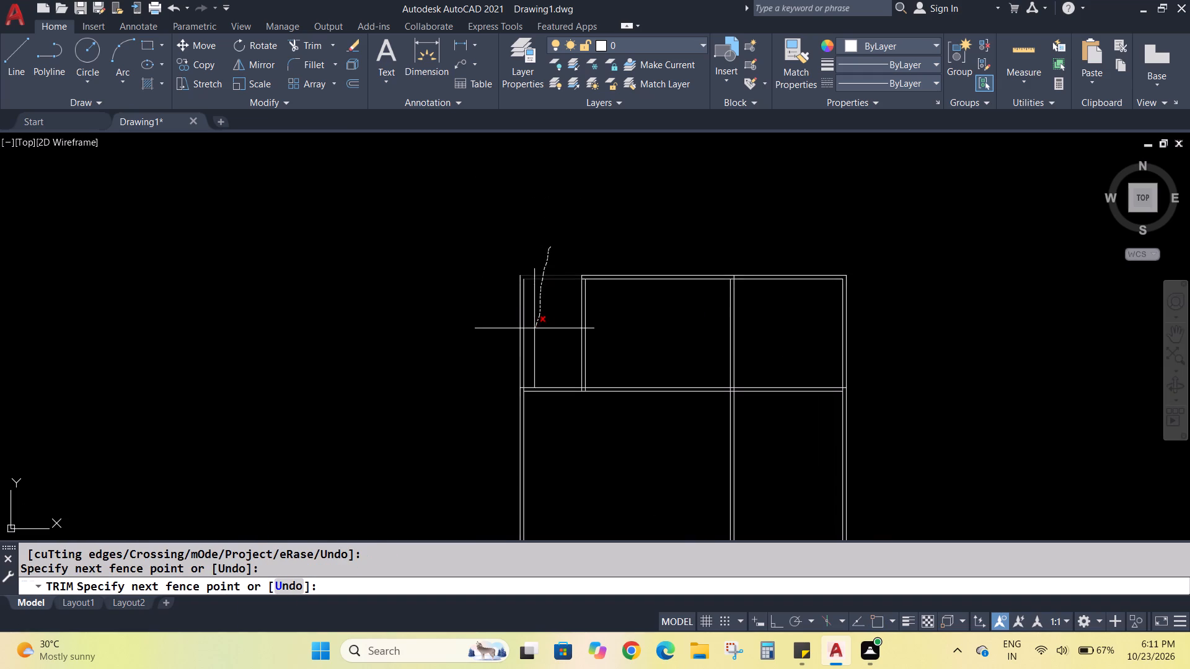
drag(533, 330, 490, 353)
drag(789, 224, 920, 318)
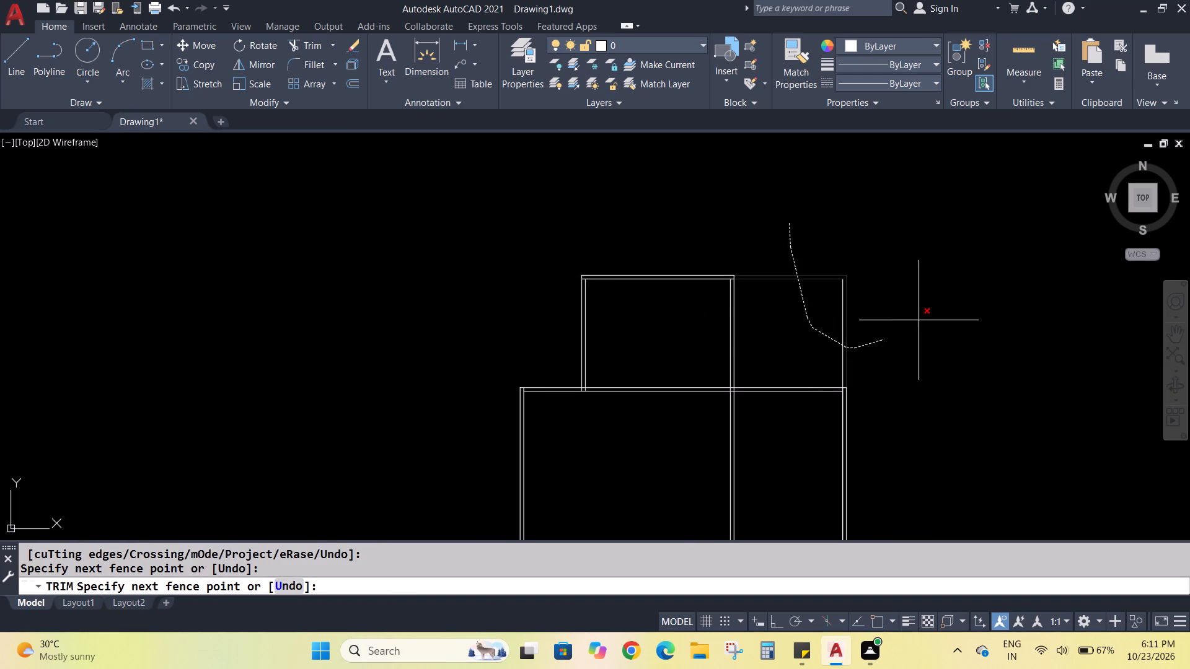
drag(920, 318, 920, 316)
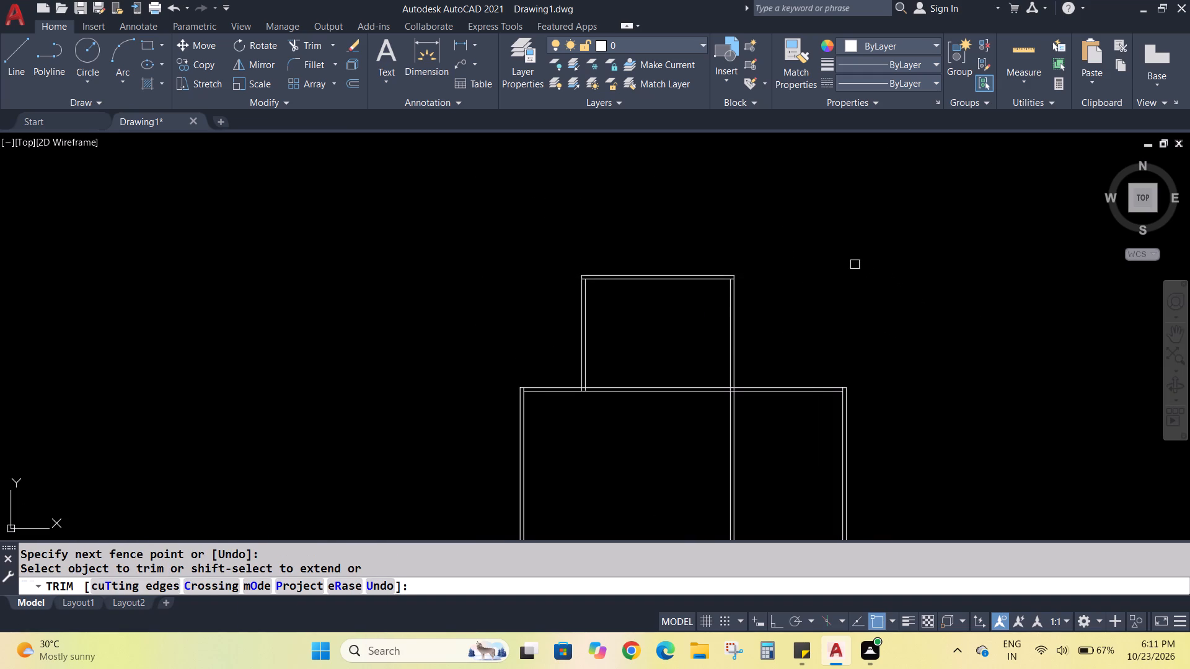
Trim away the inner lines of the right and bottom walls along the lower-right room.
middle_drag(844, 354, 820, 159)
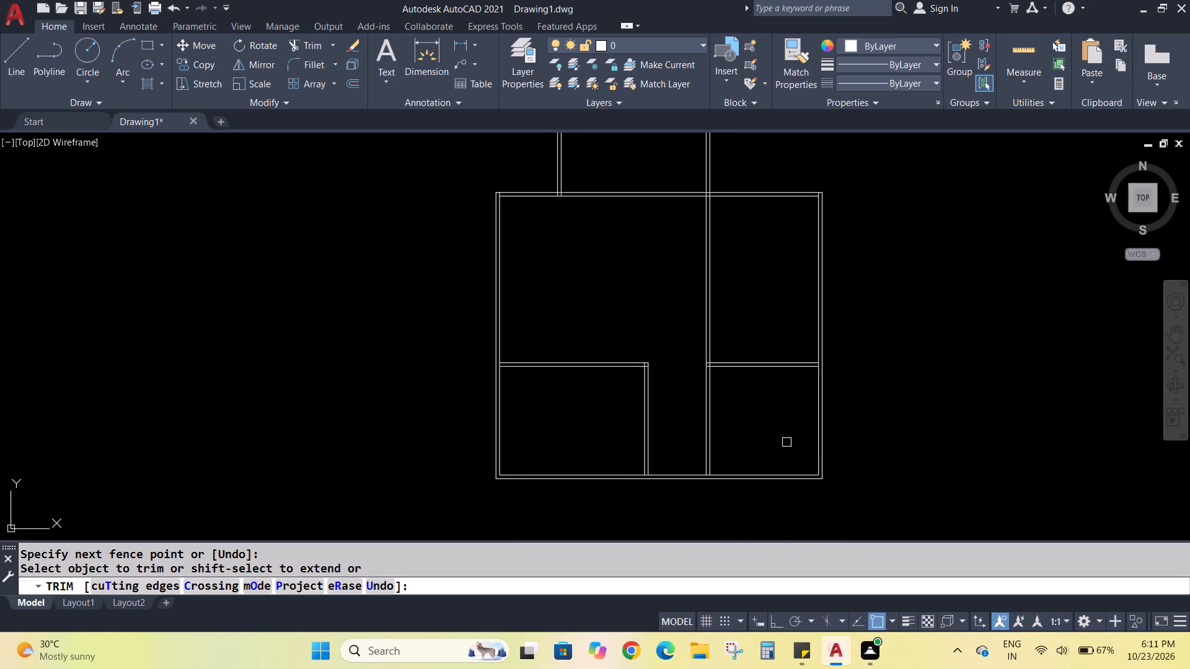
click(815, 411)
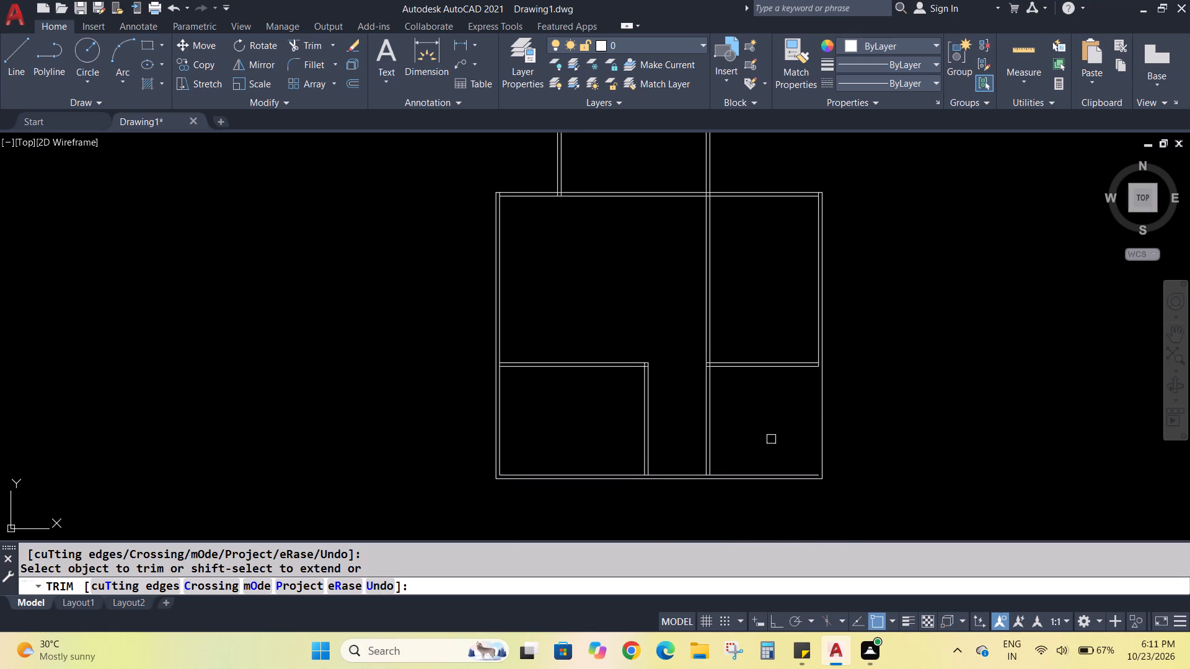
click(767, 471)
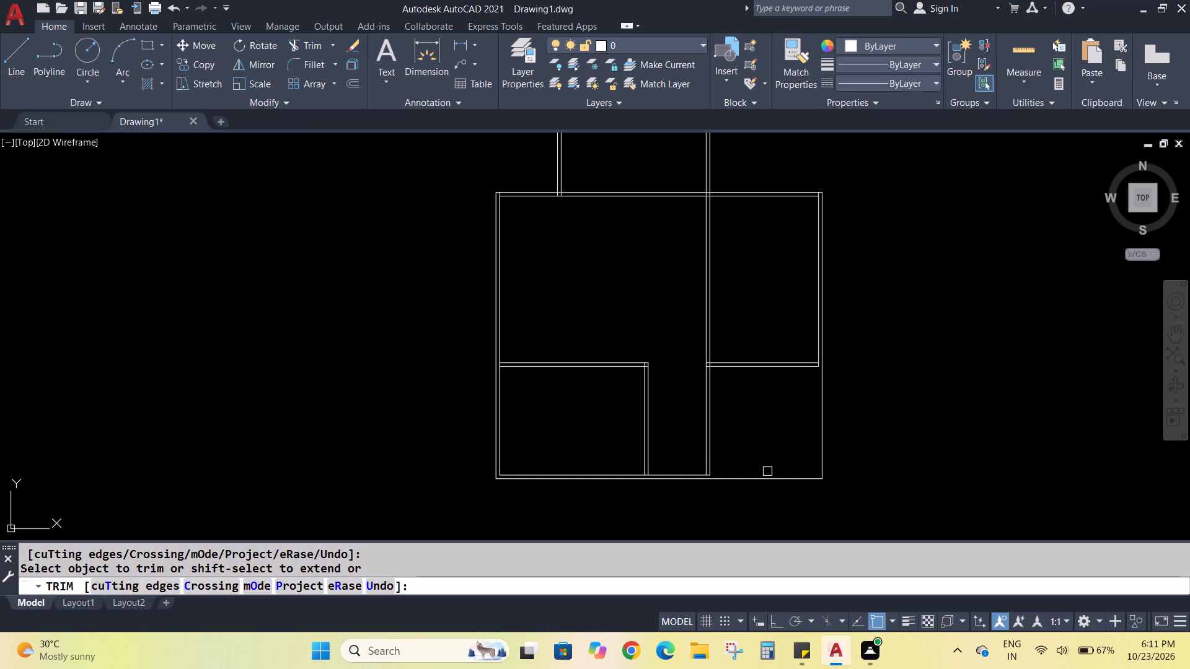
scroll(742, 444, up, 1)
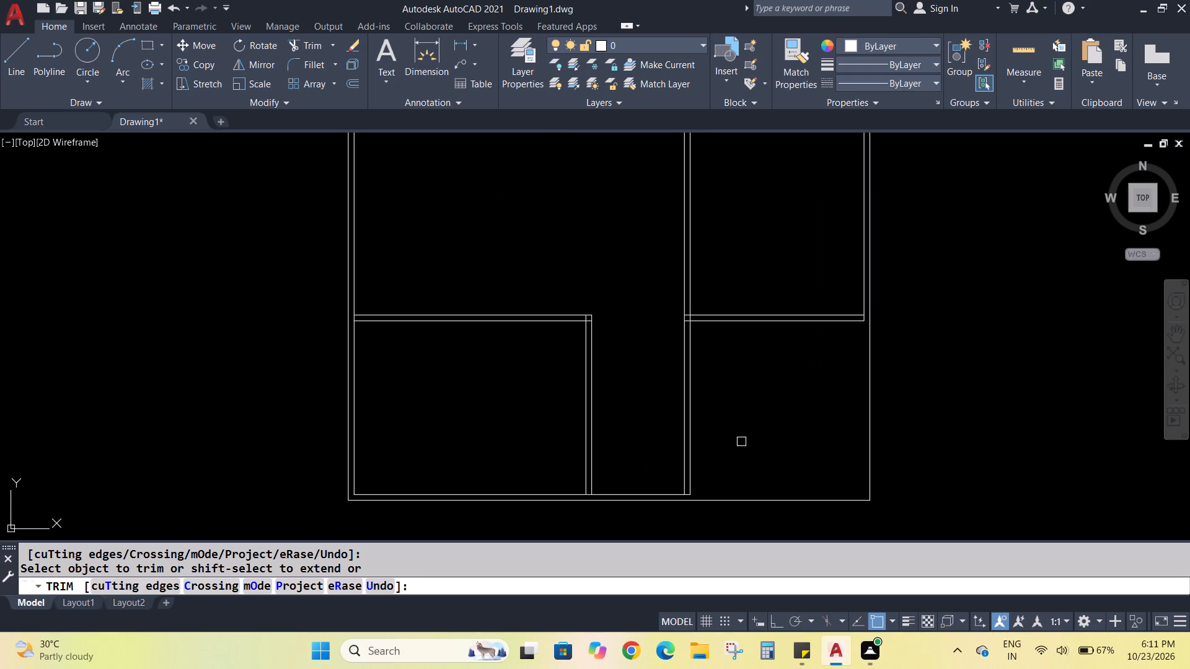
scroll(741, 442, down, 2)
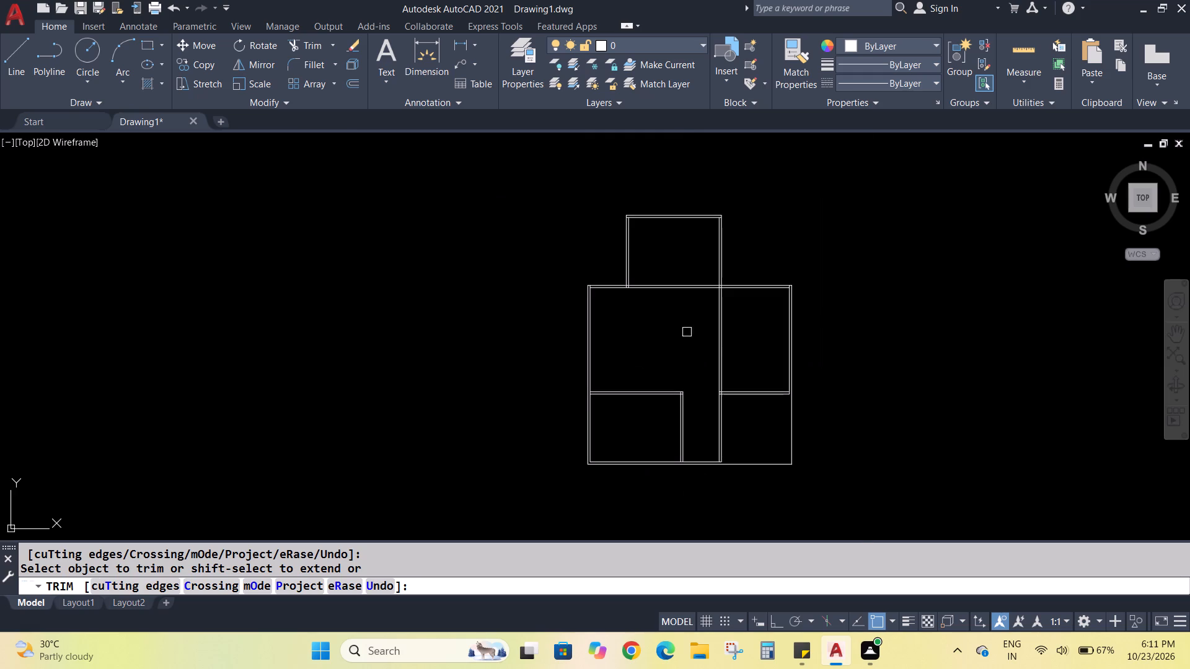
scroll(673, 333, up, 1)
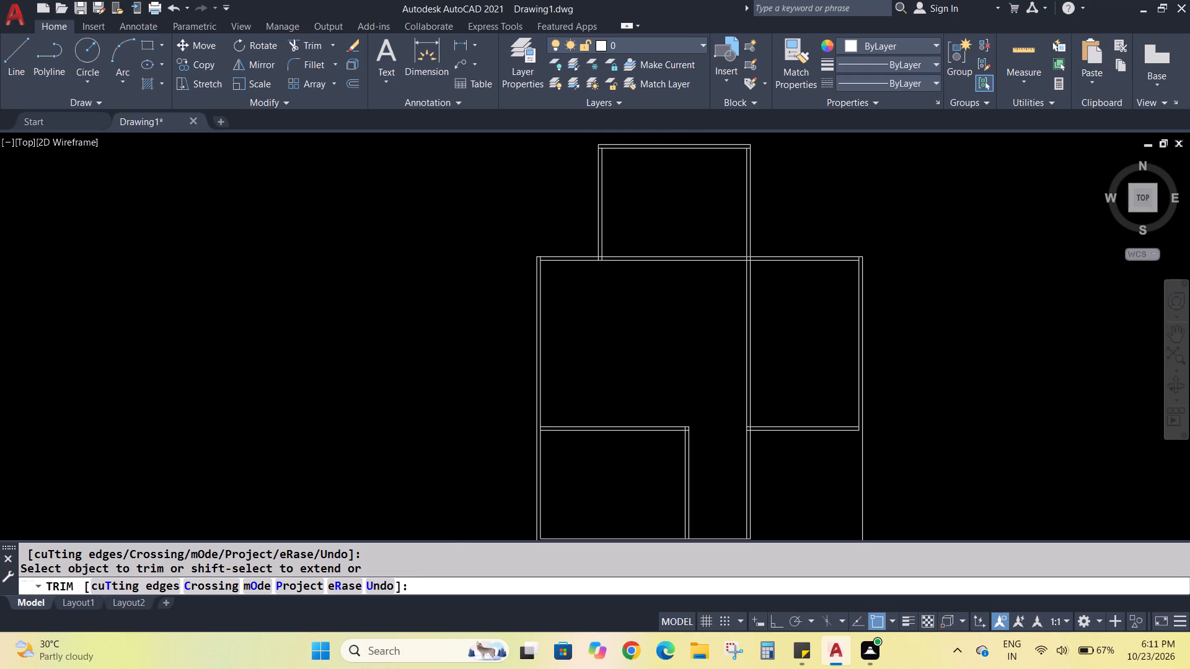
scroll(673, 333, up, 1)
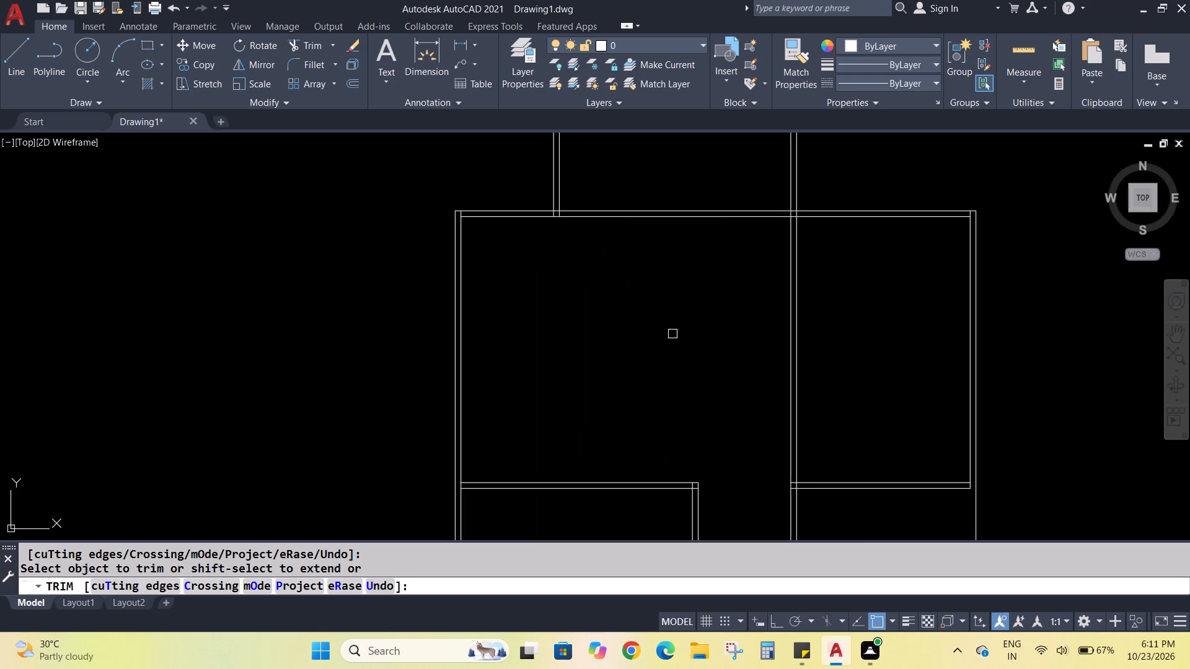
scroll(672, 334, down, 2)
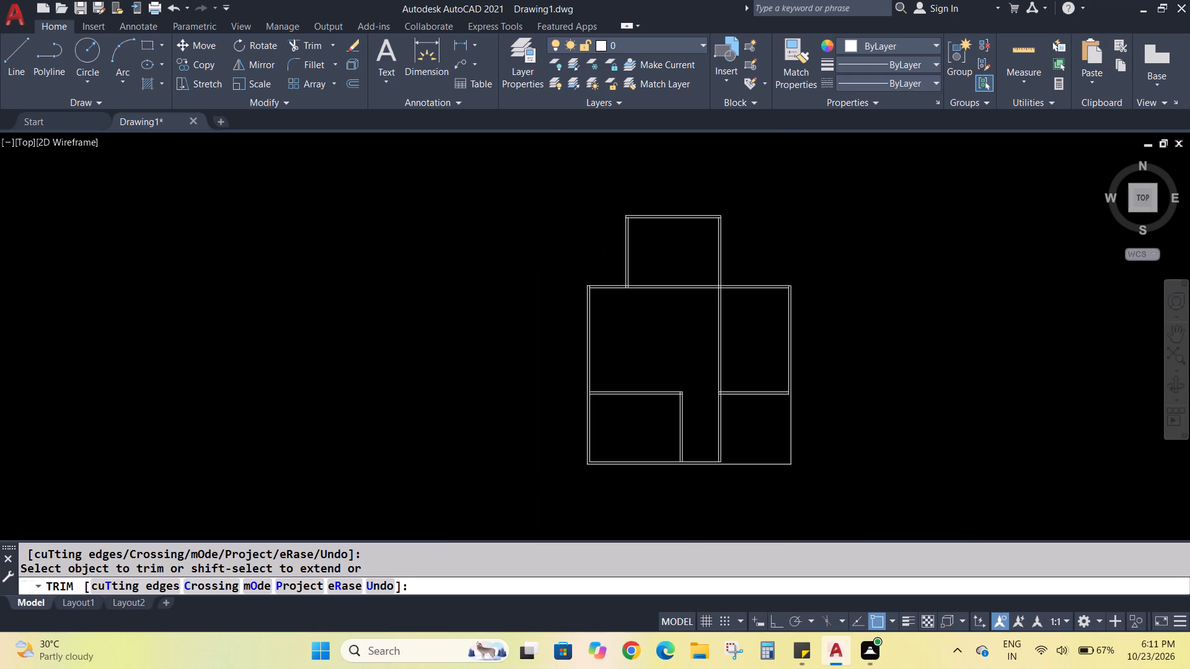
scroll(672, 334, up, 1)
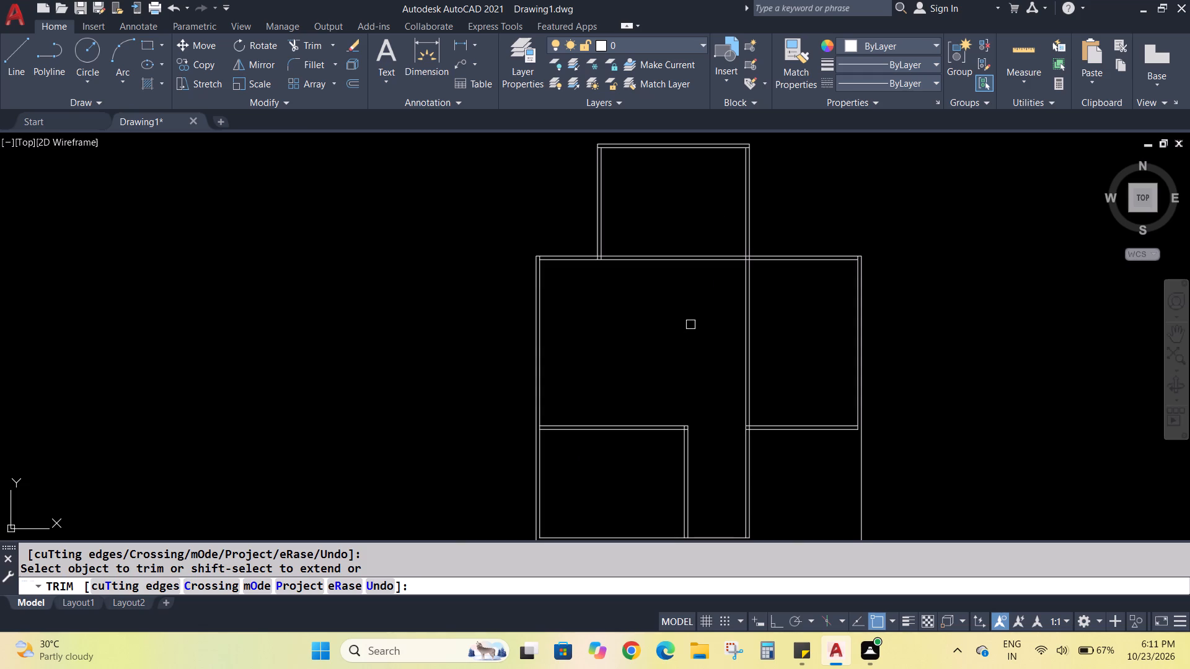
Offset the left wall's inner line 2.5 inward to start a new vertical partition.
key(Escape)
key(Escape)
key(Escape)
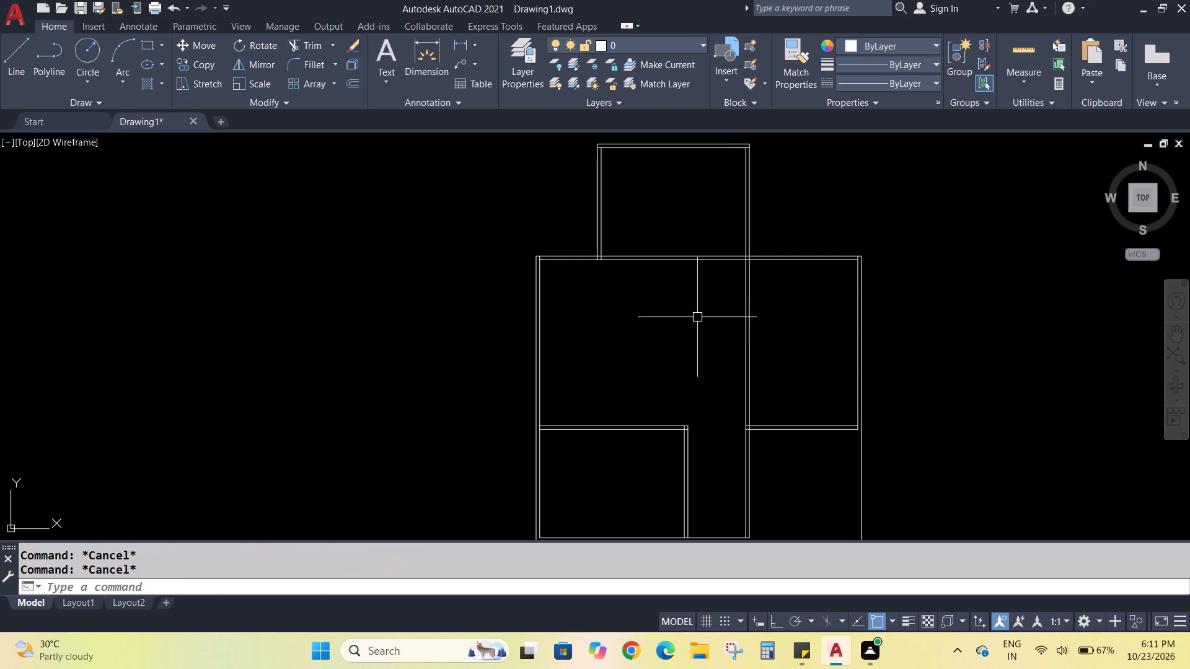
key(o)
key(Return)
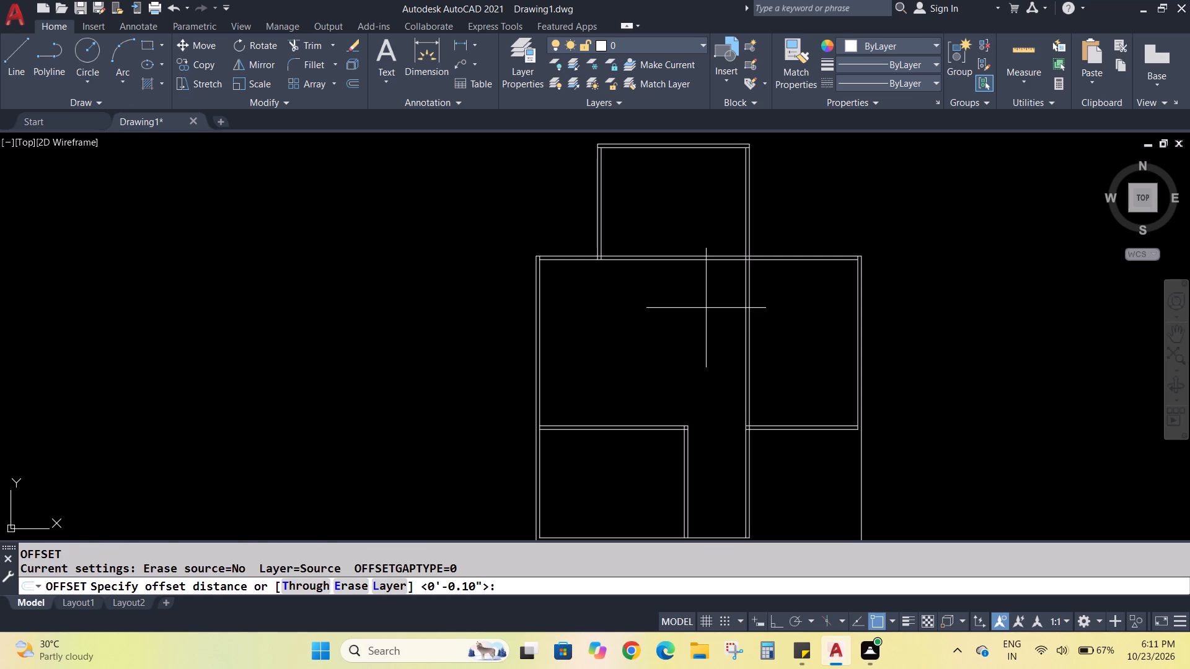
text(2.5)
key(Return)
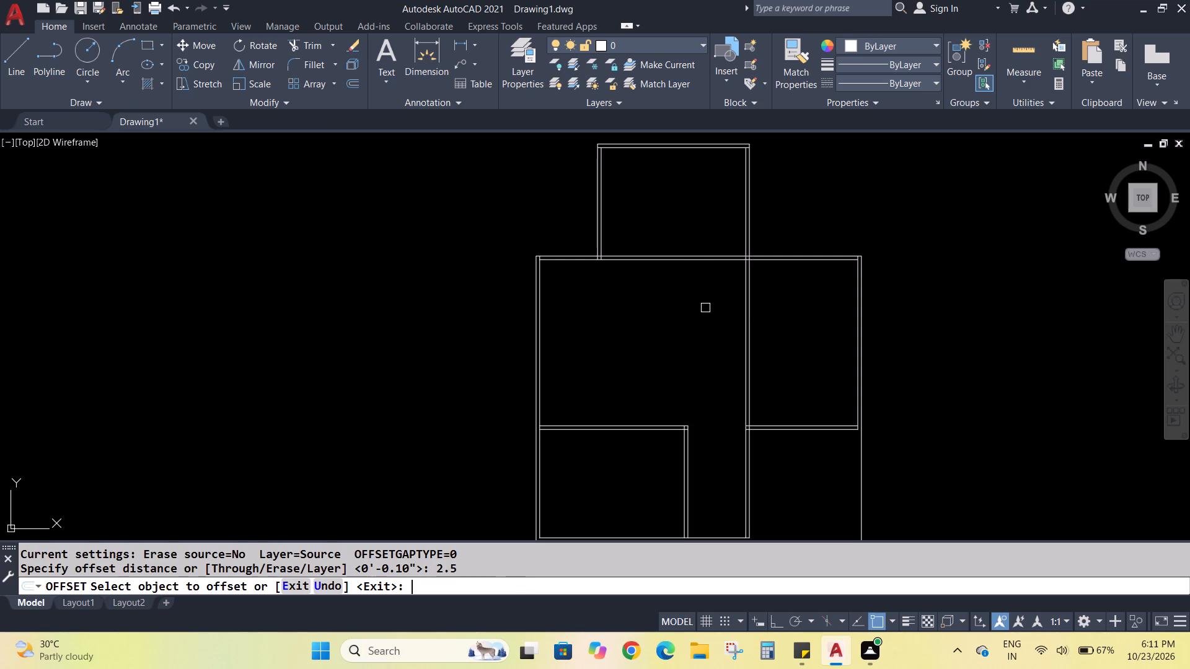
click(542, 361)
click(586, 338)
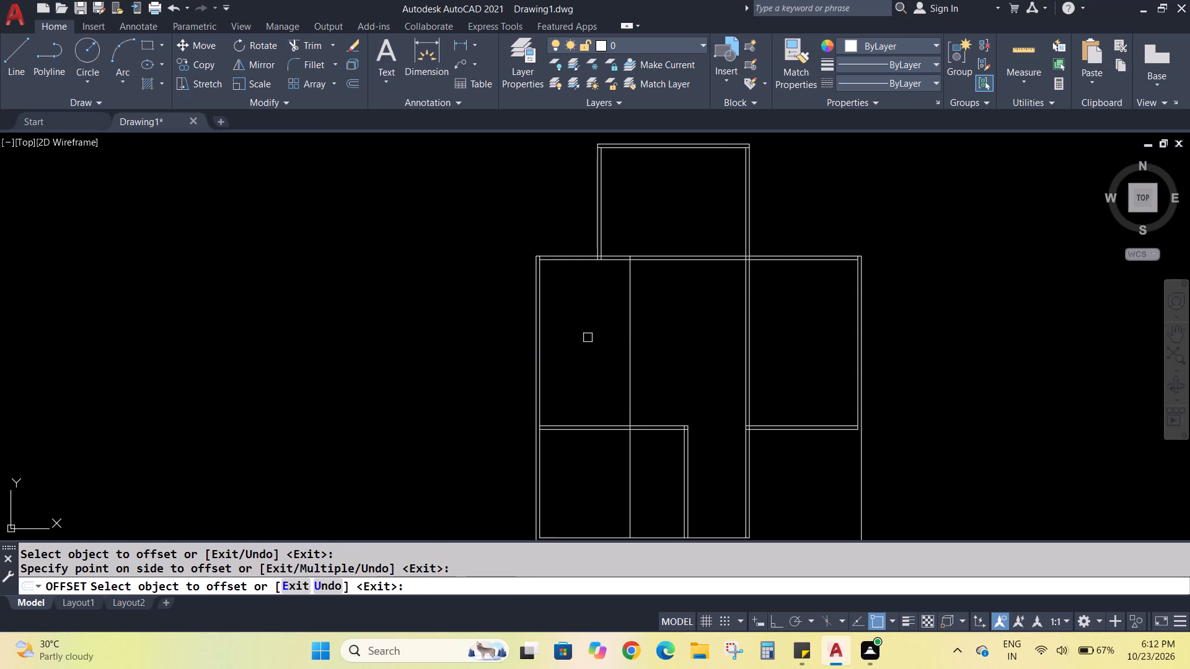
key(Escape)
key(Escape)
Offset the new vertical partition line 0.1 to its right to make it a double line.
key(o)
key(Return)
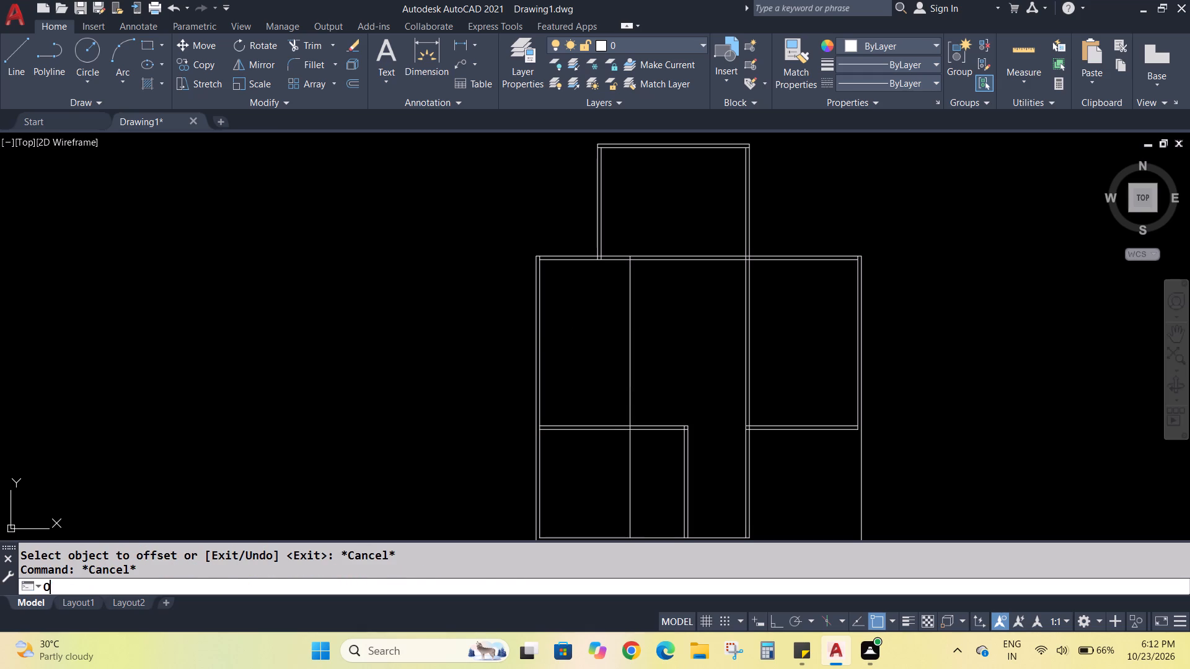
text(0.1)
key(Return)
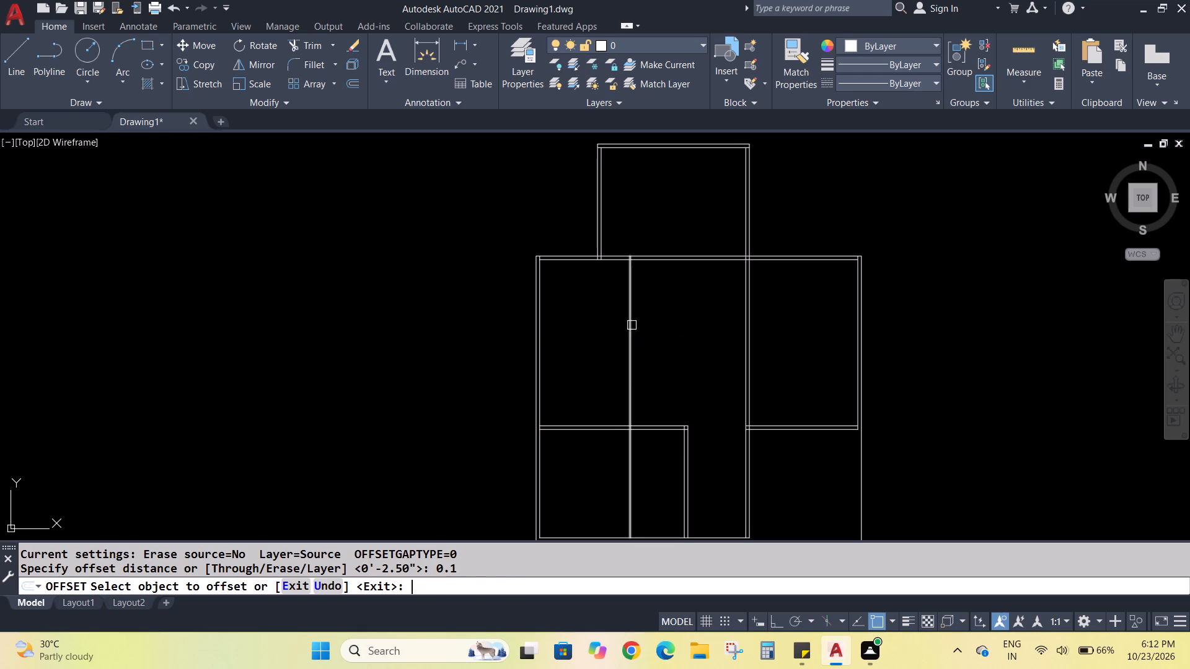
click(629, 327)
click(650, 325)
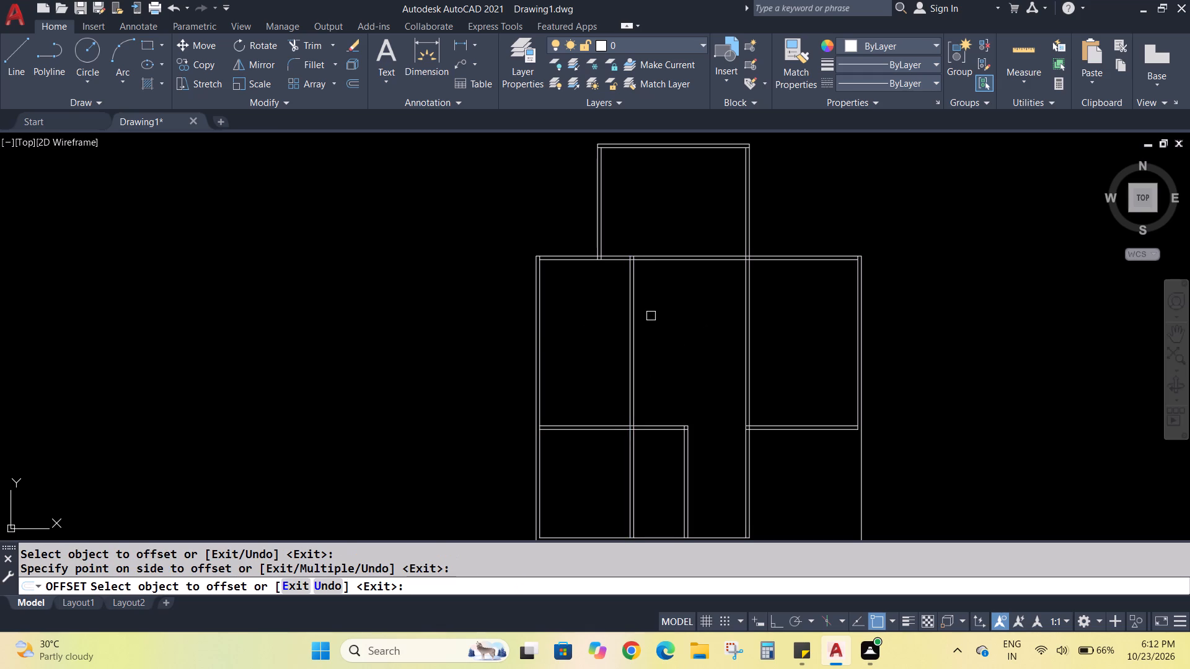
key(Escape)
key(Escape)
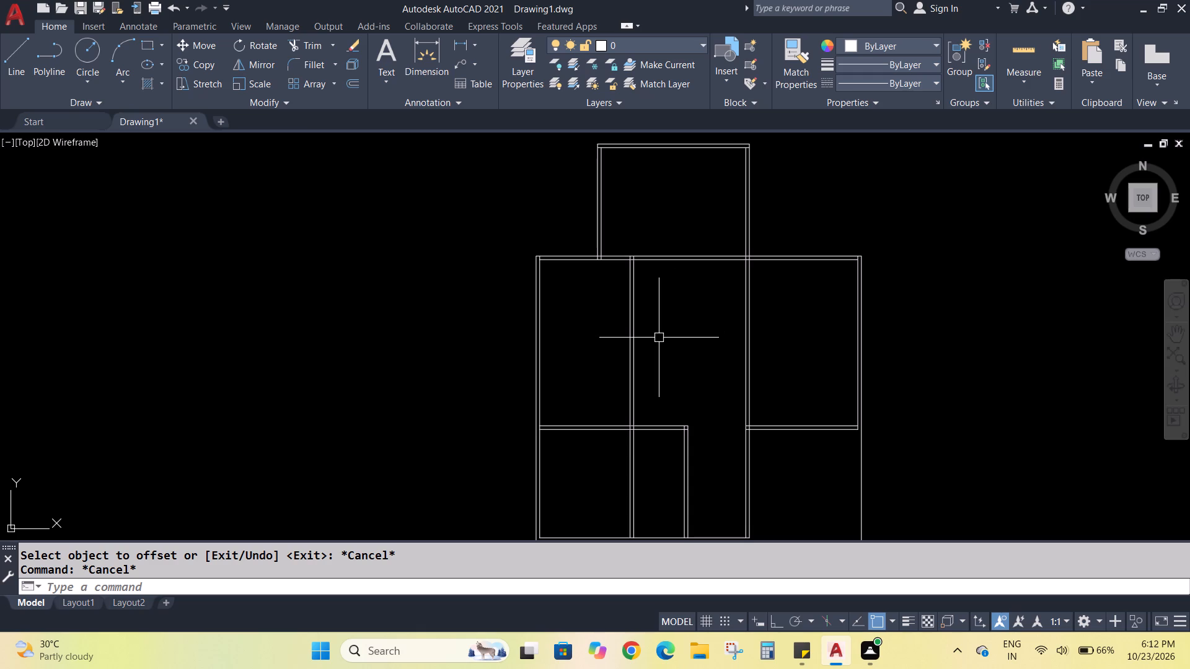
key(Escape)
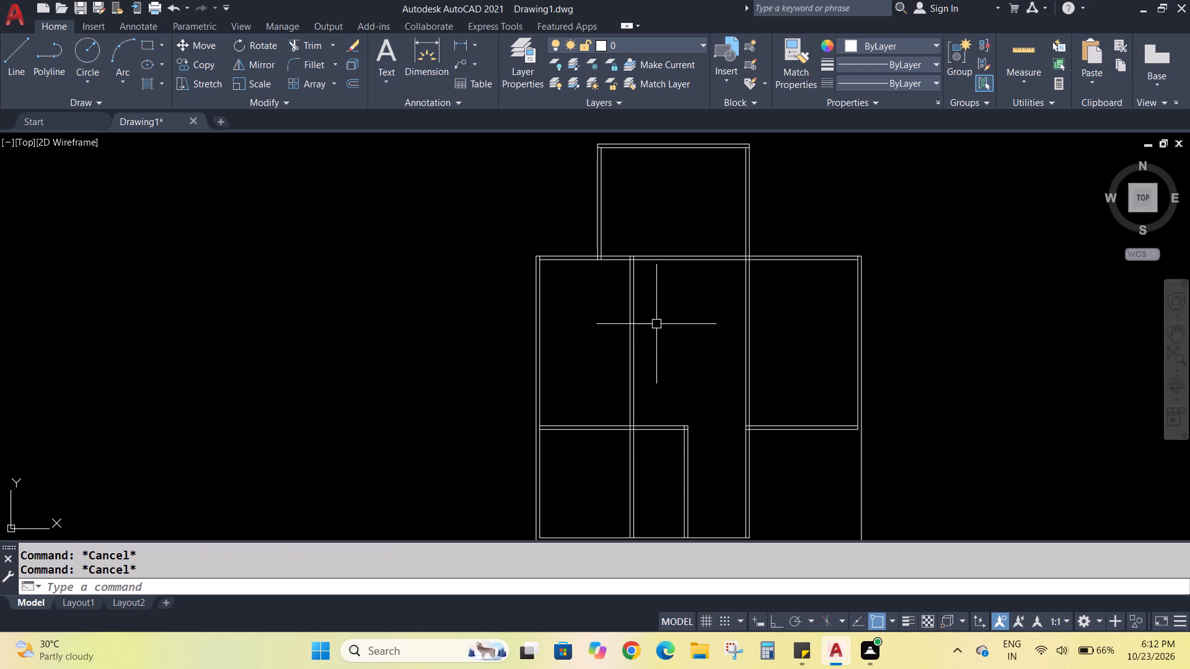
Offset the upper line of the lower-left room's top partition 3.5 upward.
key(o)
key(Return)
text(3.5)
key(Return)
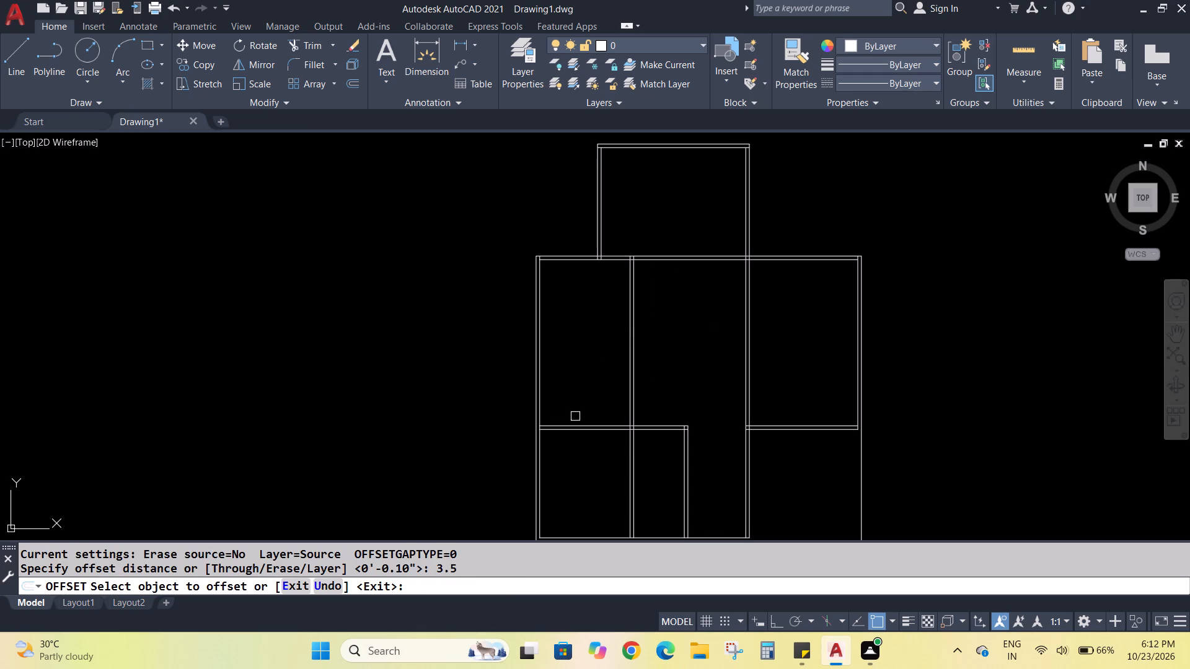
click(582, 422)
click(572, 390)
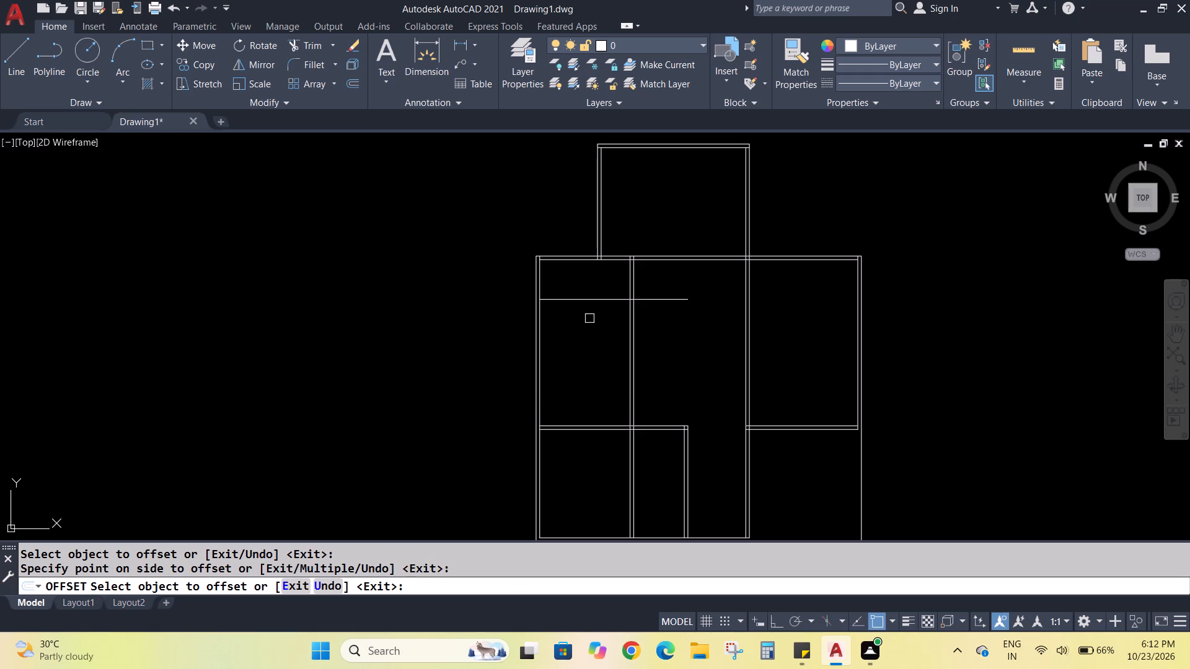
key(Escape)
key(Escape)
key(Escape)
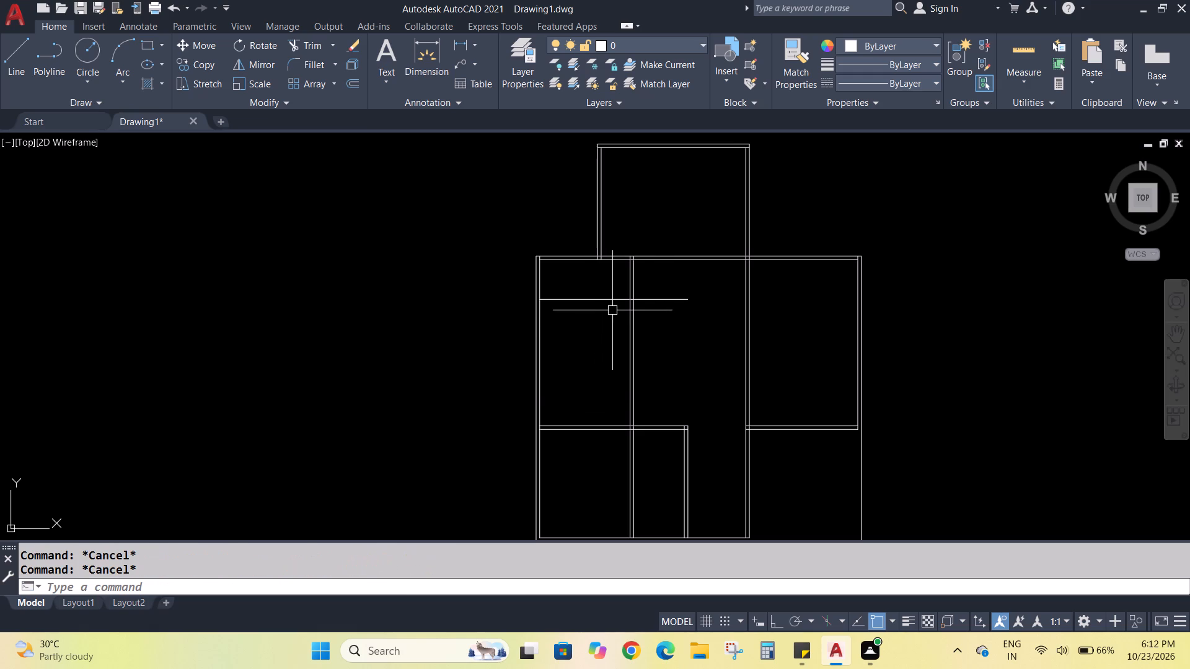
Offset the new horizontal partition line 0.1 downward to make it a double line.
key(o)
key(Return)
key(0)
key(period)
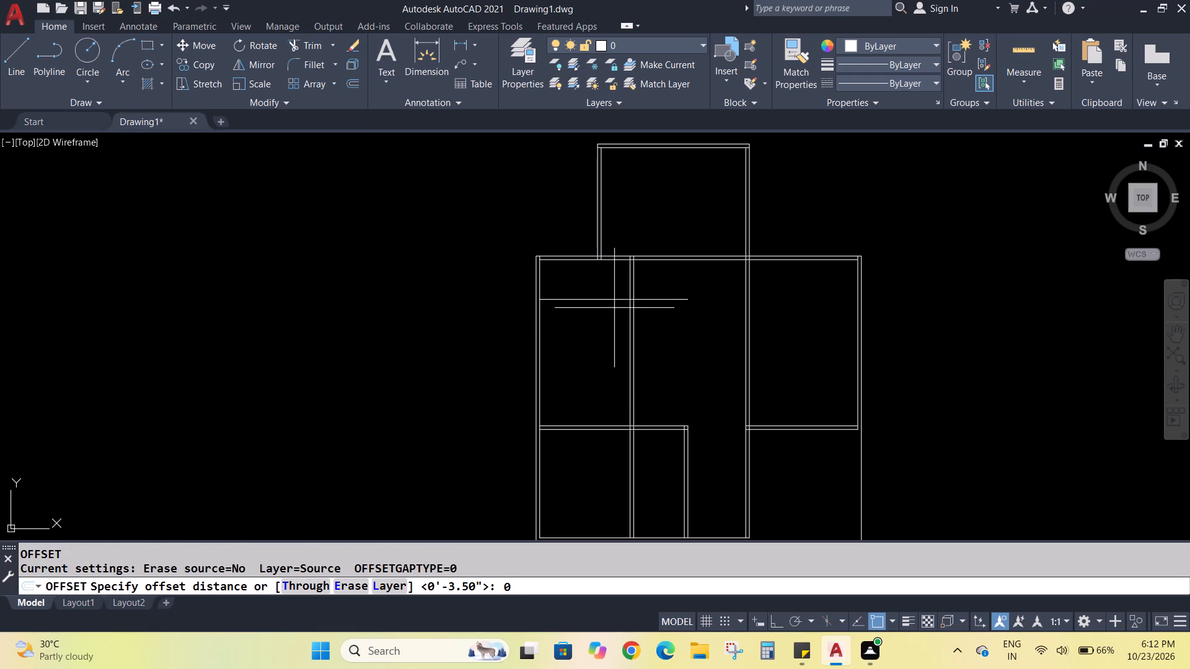
key(1)
key(Return)
click(611, 300)
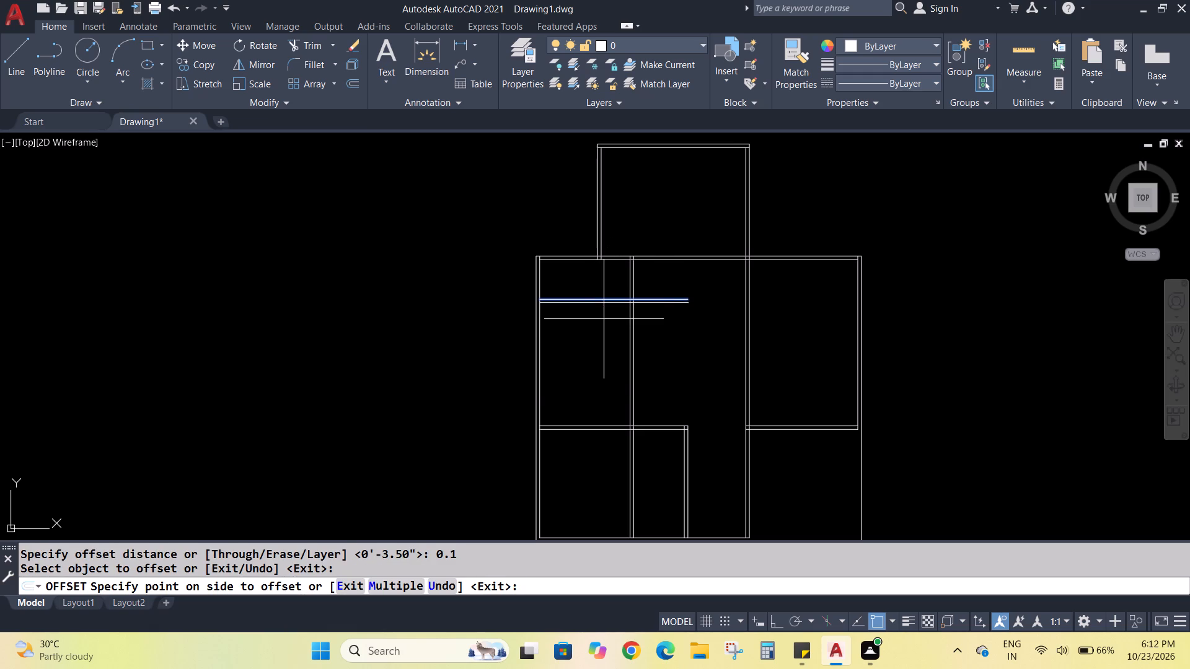
click(602, 323)
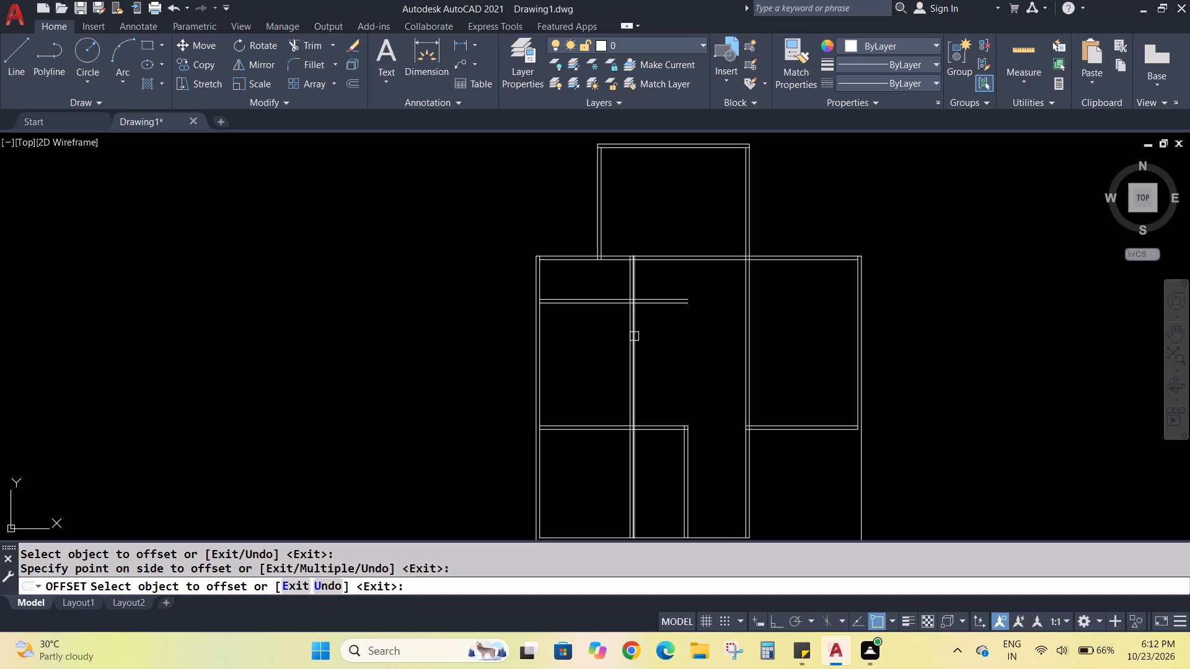
key(Escape)
key(Escape)
Trim the new horizontal partition's two lines where they run past the right side of the new vertical partition.
key(t)
key(r)
key(Return)
drag(675, 291, 673, 304)
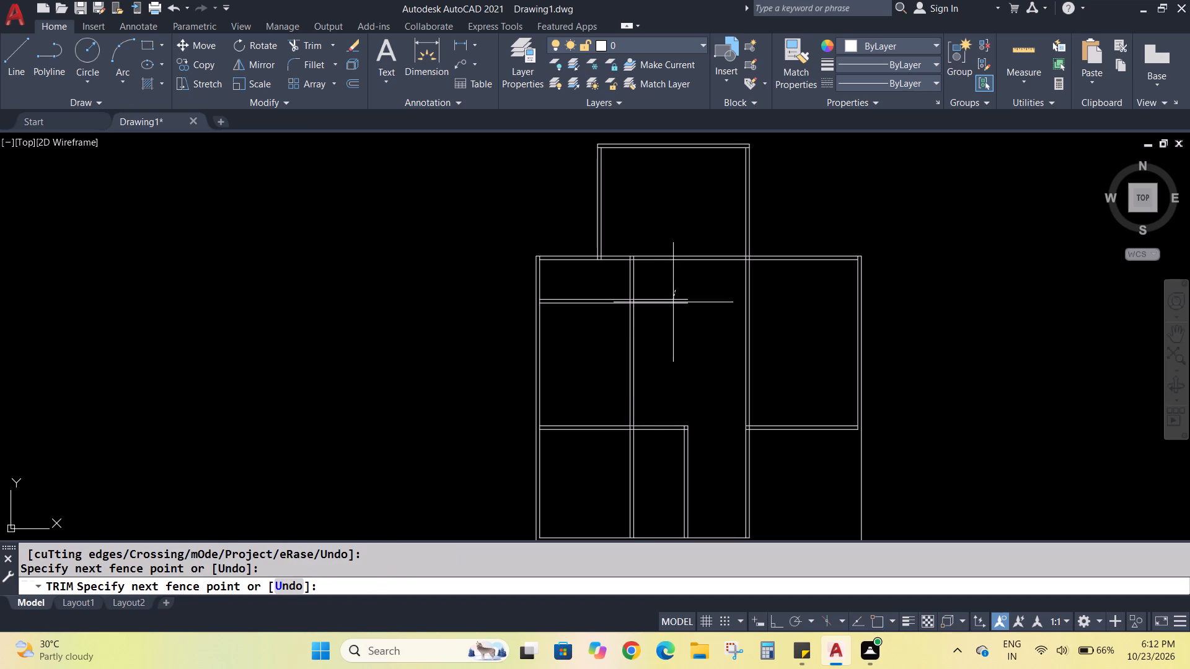
drag(673, 304, 672, 326)
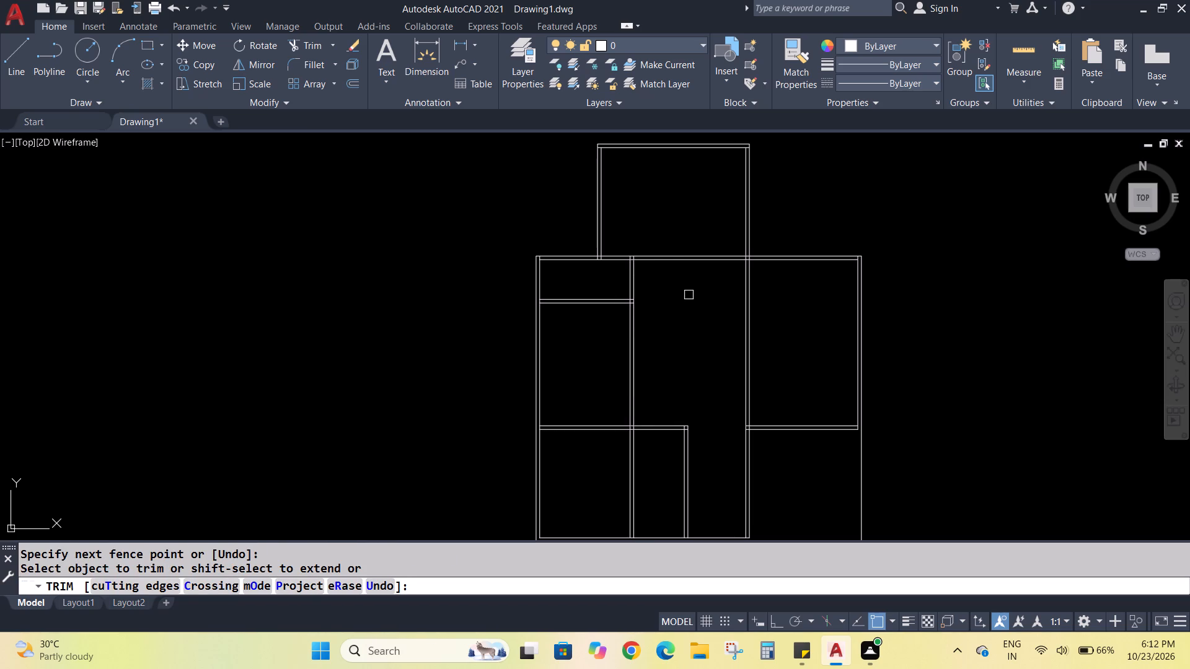
Trim away the vertical partition's two lines above the new horizontal partition, including the short stubs inside the top wall.
drag(677, 278, 614, 274)
scroll(625, 255, up, 4)
scroll(682, 299, up, 4)
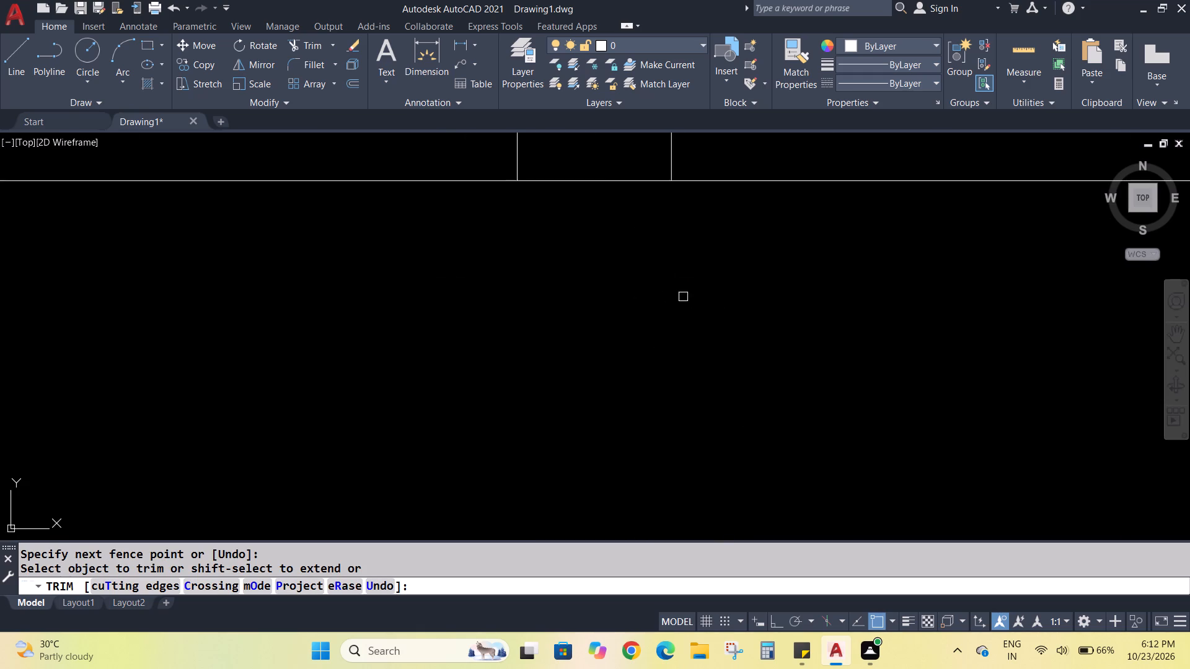
middle_drag(620, 371, 635, 450)
scroll(635, 450, down, 1)
drag(549, 272, 560, 273)
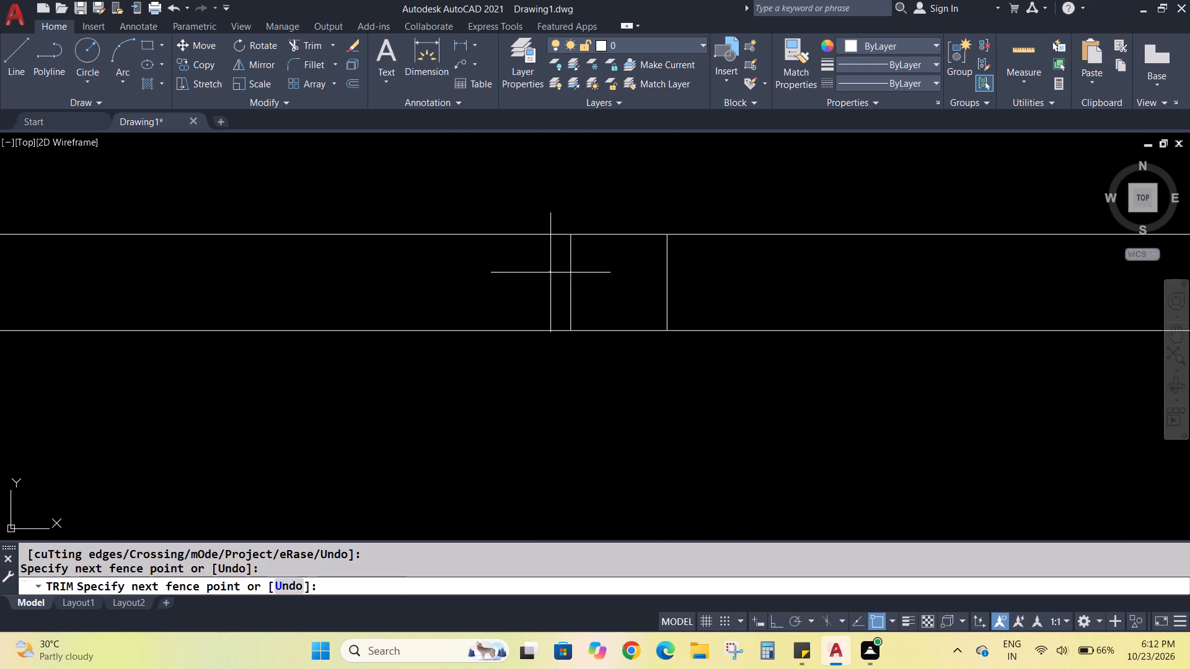
drag(560, 273, 688, 273)
scroll(690, 272, down, 5)
scroll(628, 337, down, 4)
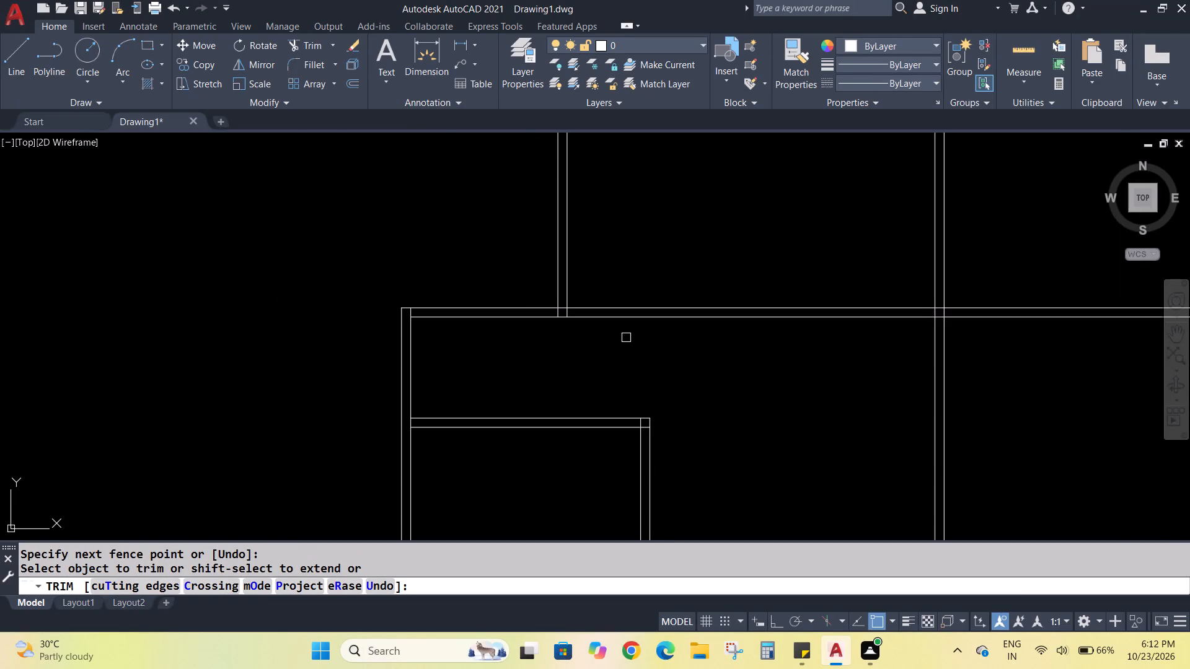
key(Escape)
key(Escape)
key(Escape)
key(Escape)
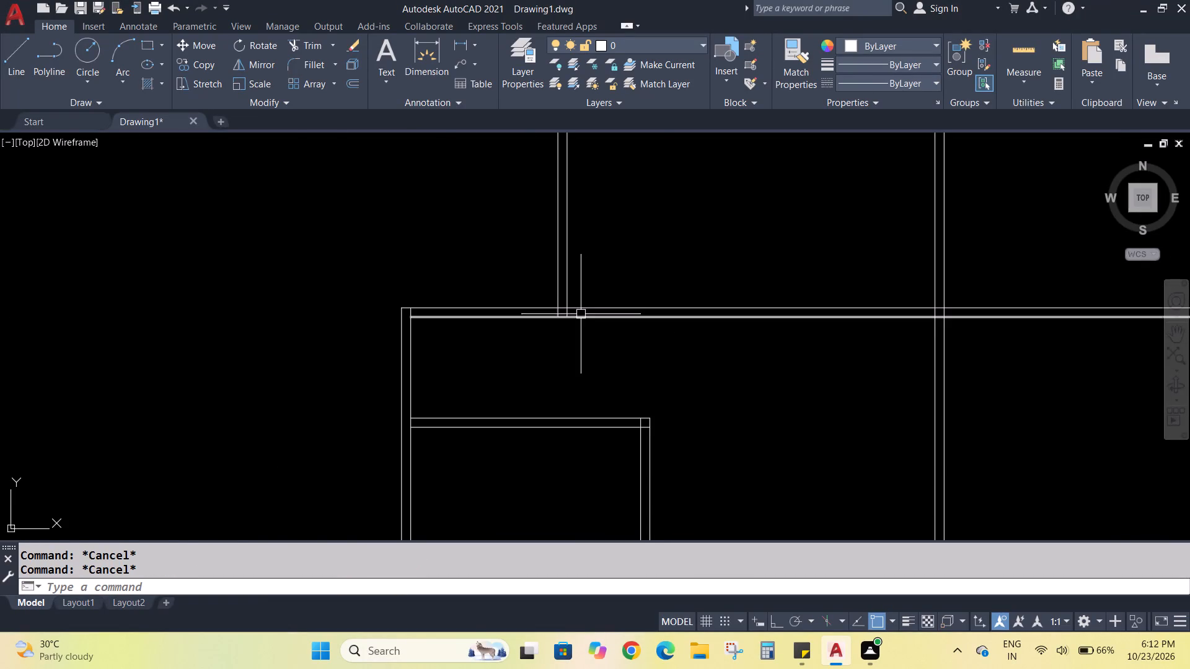
Extend both lines of the top room's left wall down to the new horizontal partition.
text(EX)
key(Return)
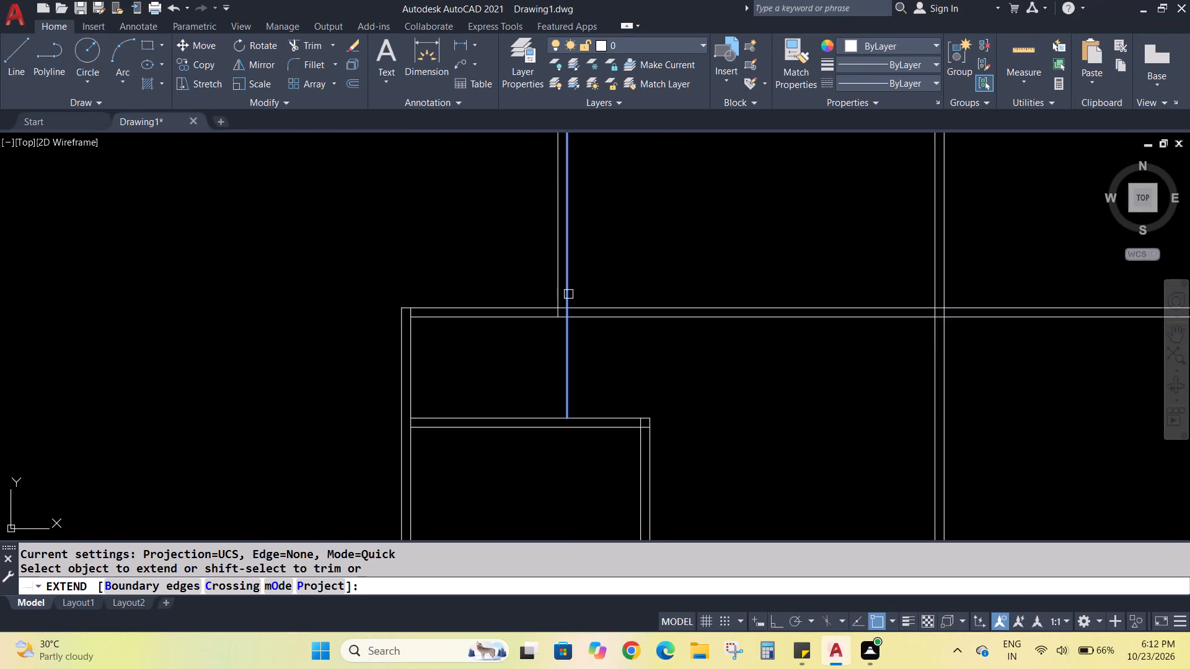
click(568, 294)
click(560, 295)
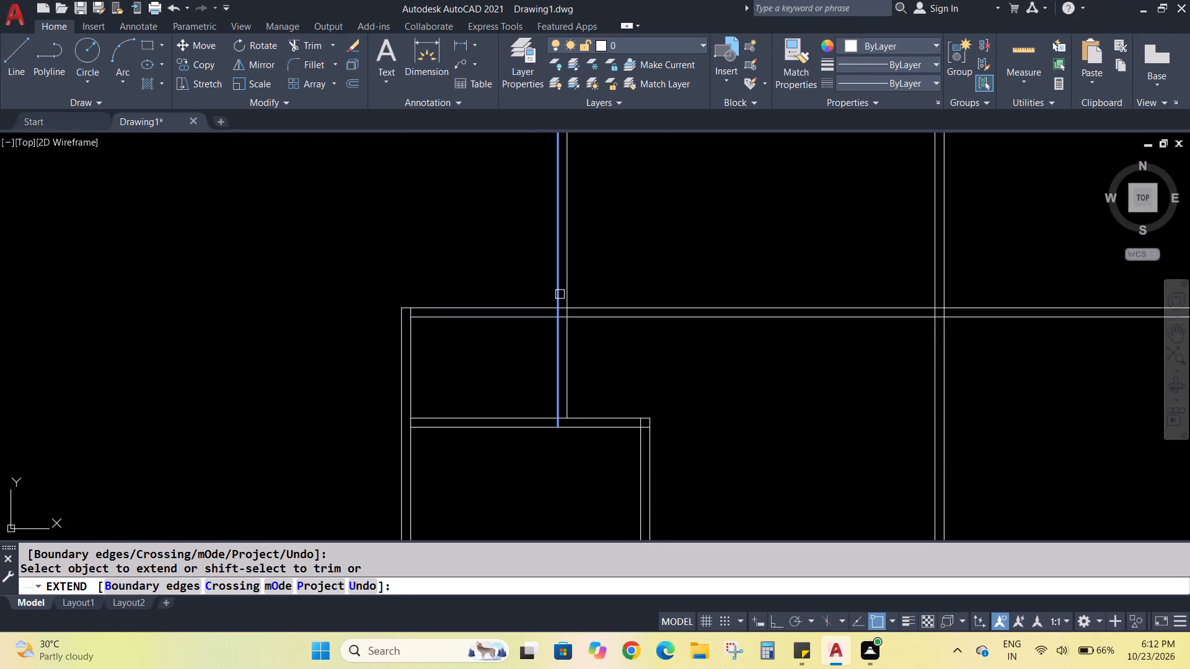
Extend the lower line of the right room's bottom wall to the outer right wall line.
scroll(562, 295, down, 2)
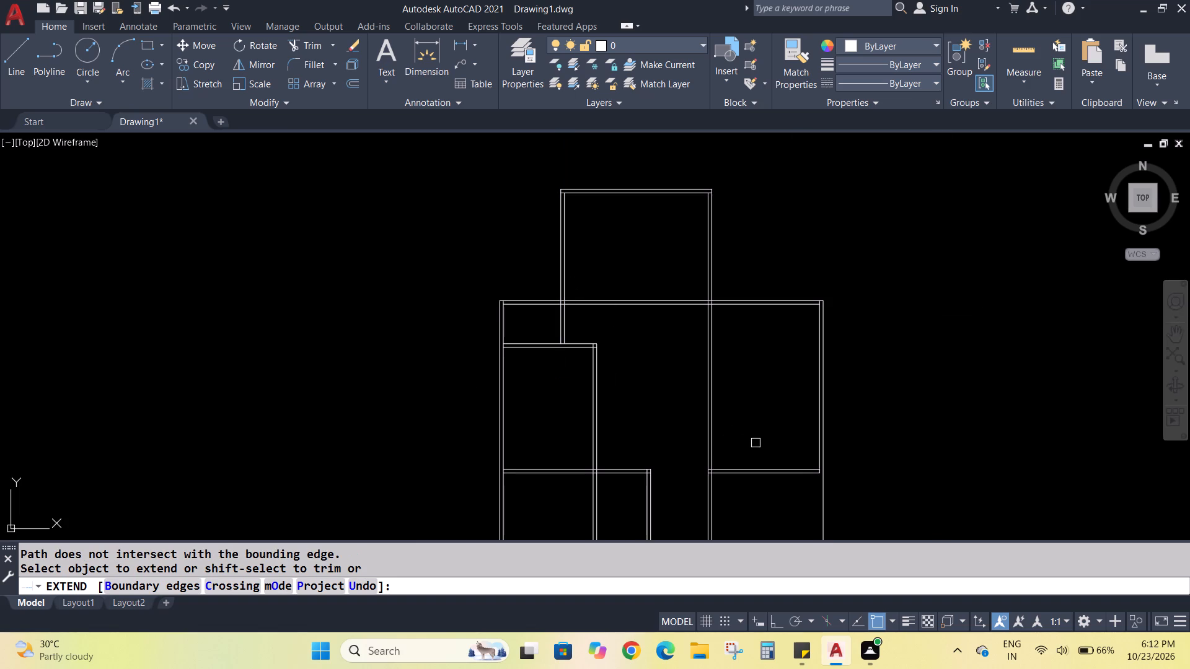
scroll(756, 443, down, 2)
middle_drag(742, 505, 676, 398)
scroll(707, 451, up, 1)
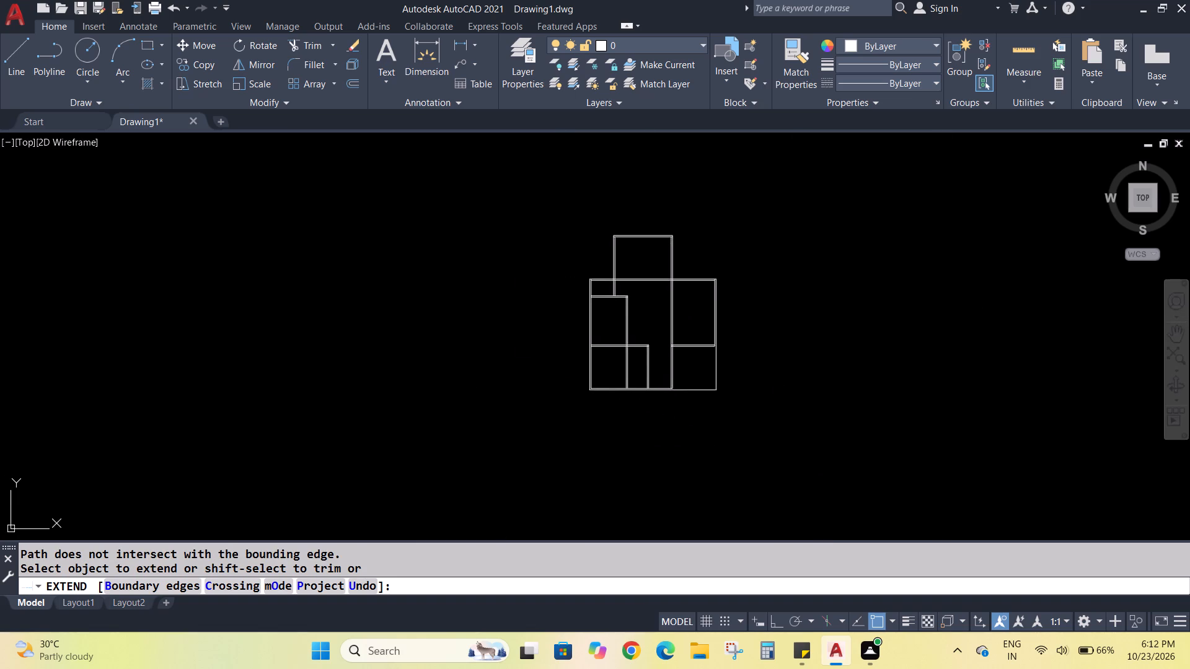
scroll(713, 463, down, 1)
scroll(777, 358, up, 2)
middle_drag(778, 358, 801, 374)
scroll(643, 365, up, 3)
click(633, 343)
Extend the right line of the long central vertical wall down to the outer bottom wall line.
scroll(646, 343, down, 5)
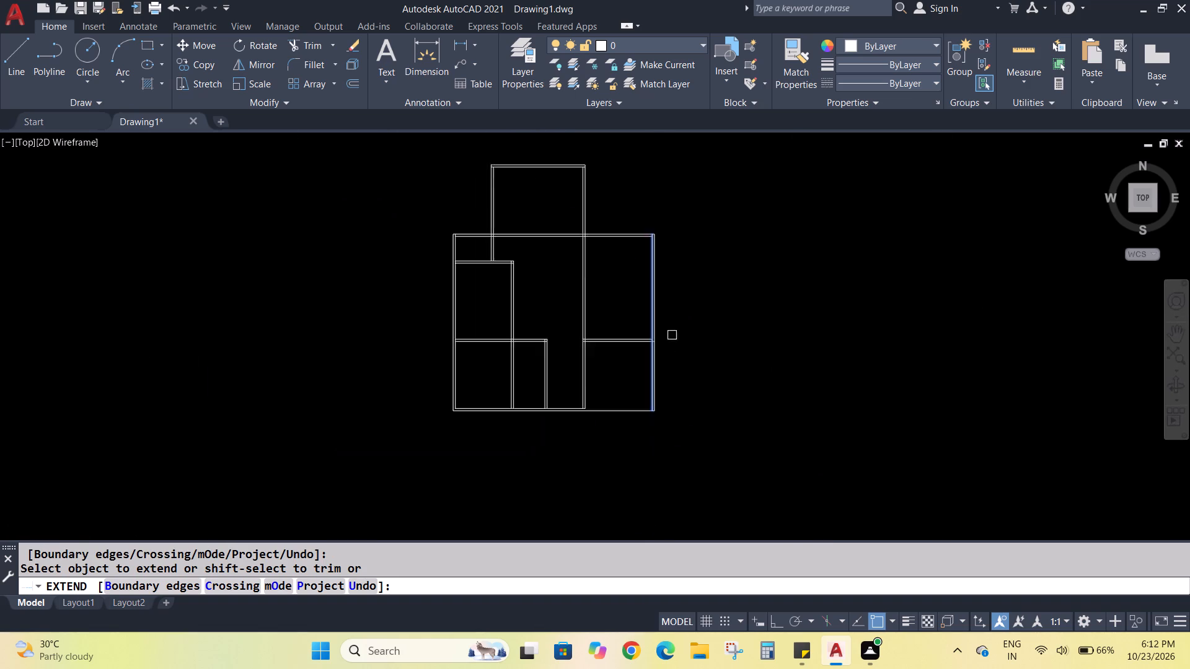
scroll(676, 333, down, 1)
scroll(615, 391, up, 6)
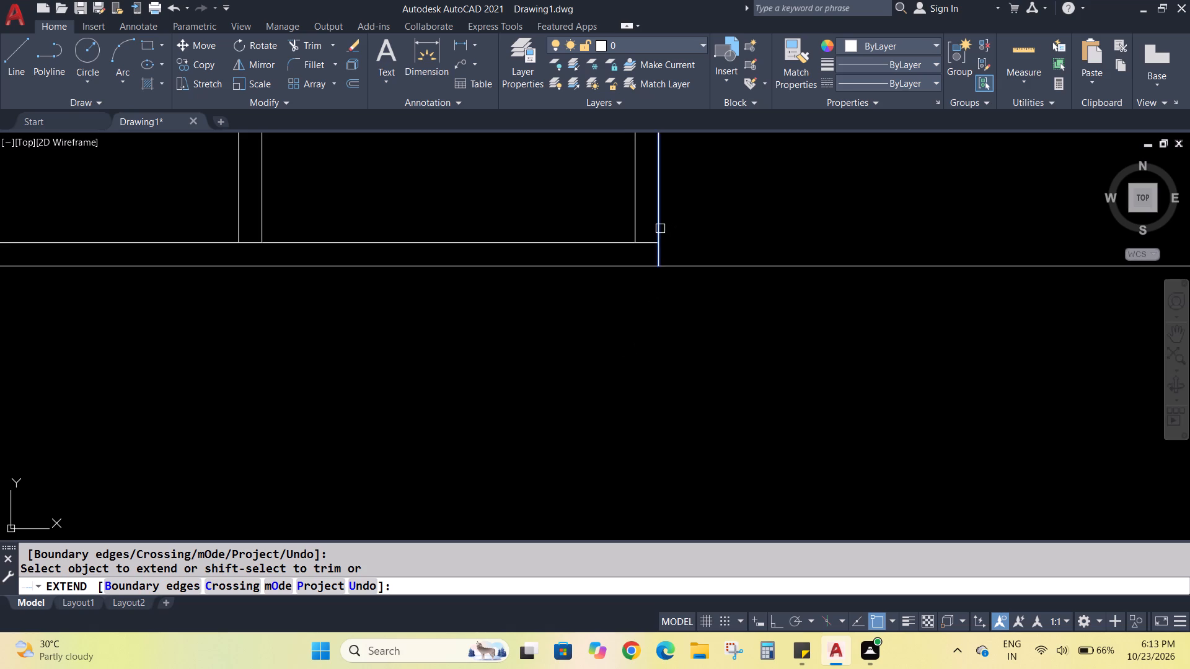
click(660, 229)
scroll(678, 247, down, 10)
scroll(712, 162, up, 4)
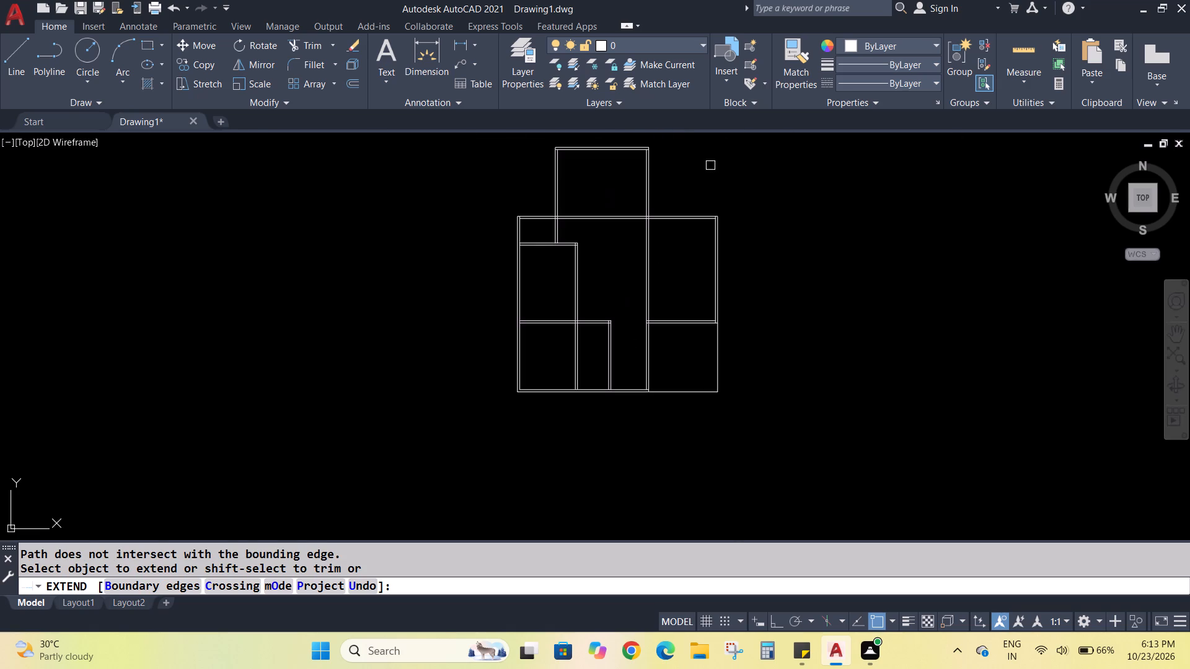
scroll(708, 170, up, 2)
scroll(708, 172, down, 3)
scroll(697, 180, up, 1)
middle_drag(697, 181, 699, 193)
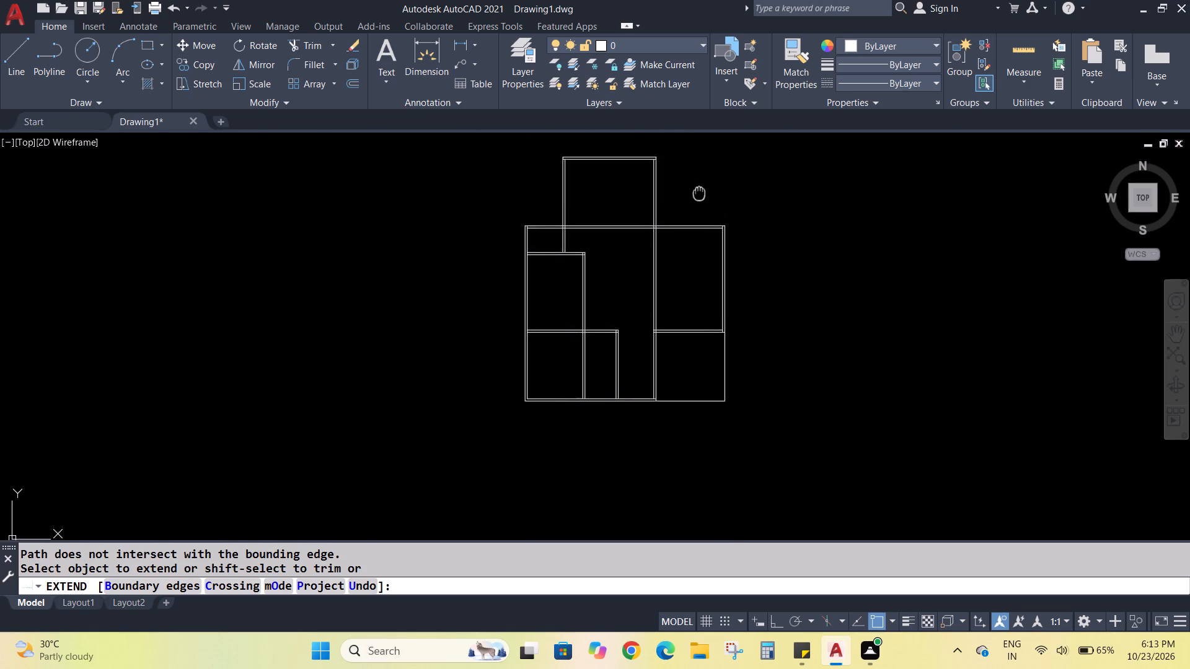
middle_drag(699, 193, 722, 173)
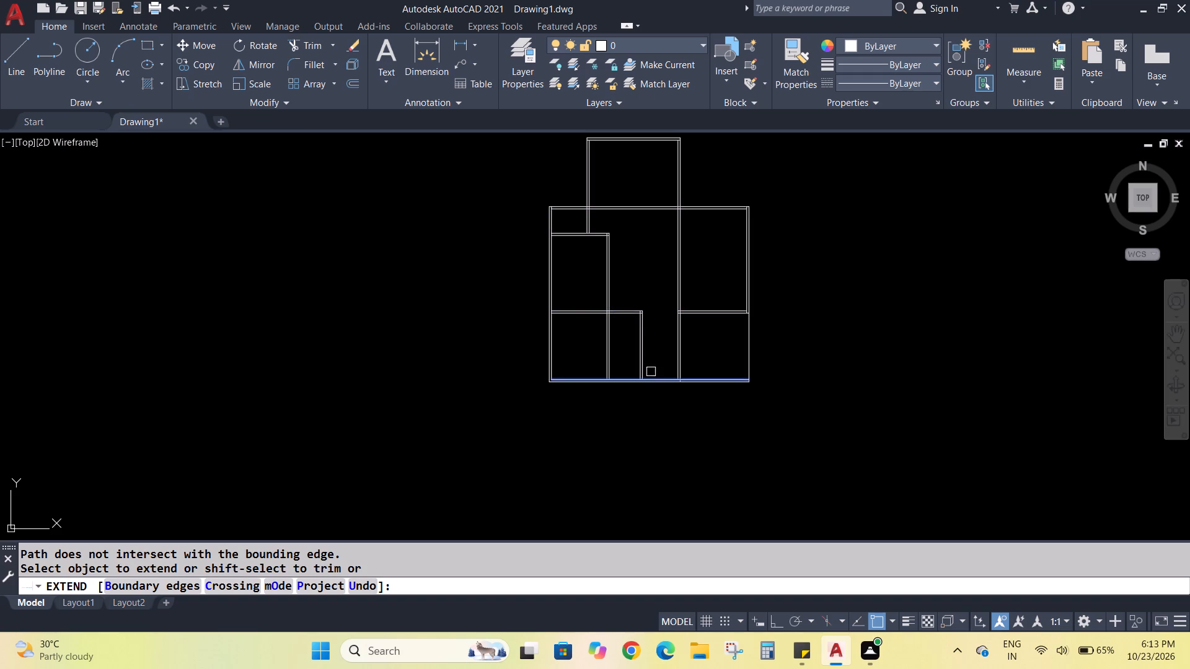
key(Escape)
key(Escape)
Trim away the two vertical partition lines that cross the lower-left room below its top partition.
key(r)
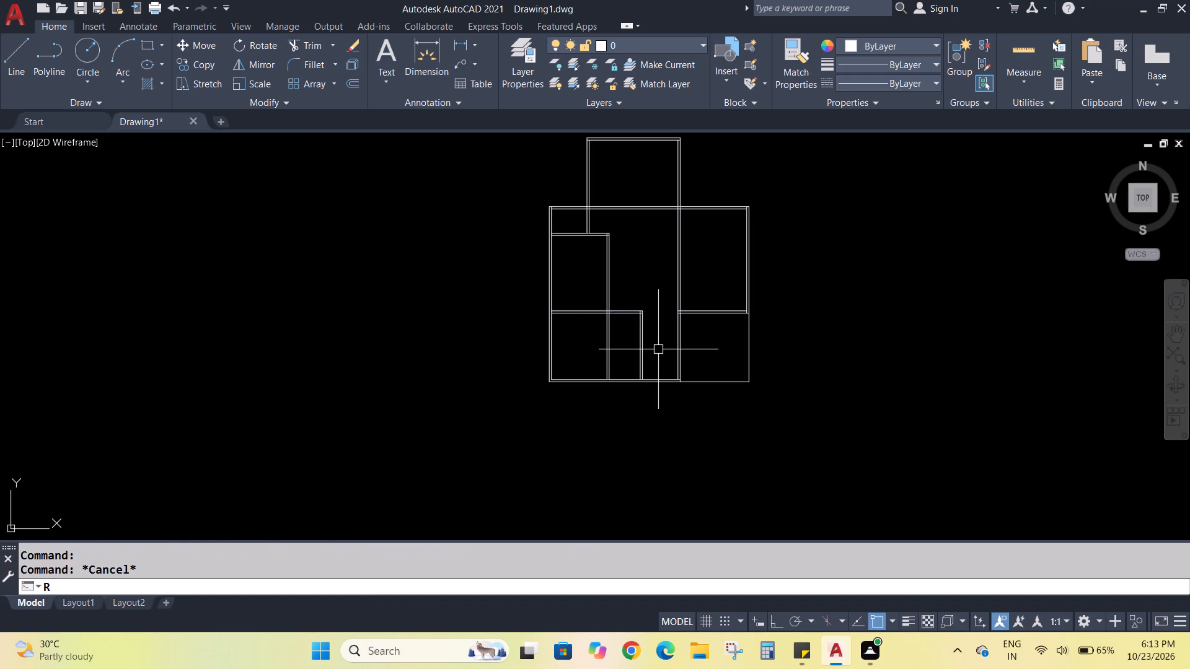
key(Escape)
key(Escape)
text(TR)
key(Return)
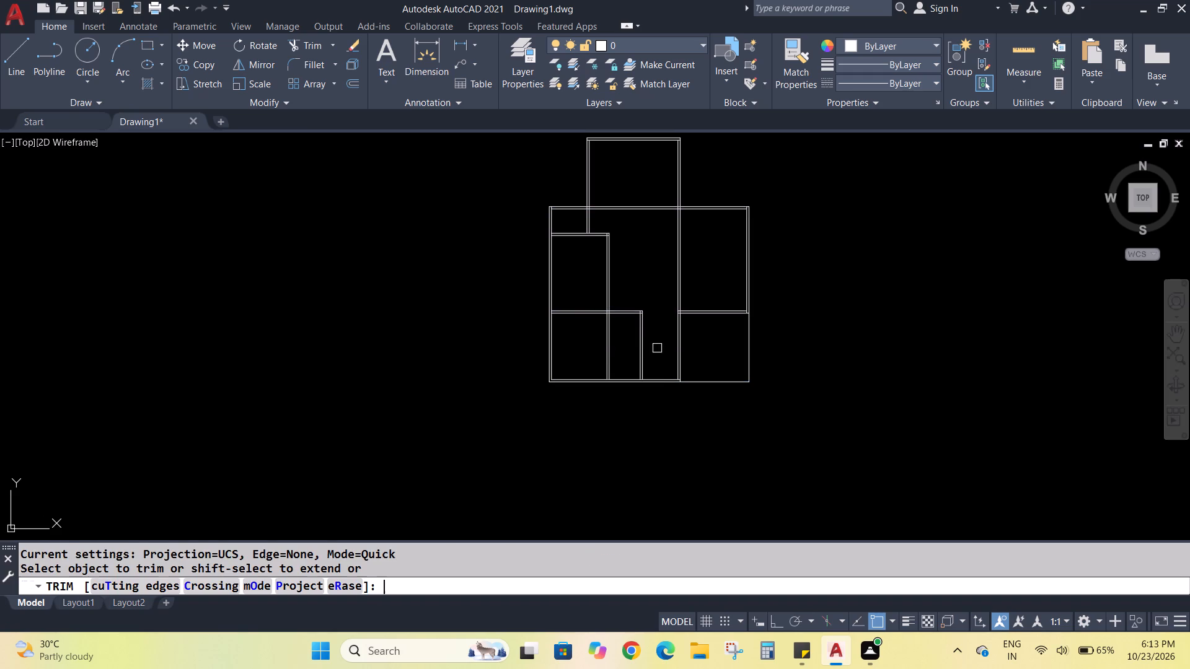
drag(620, 346, 599, 353)
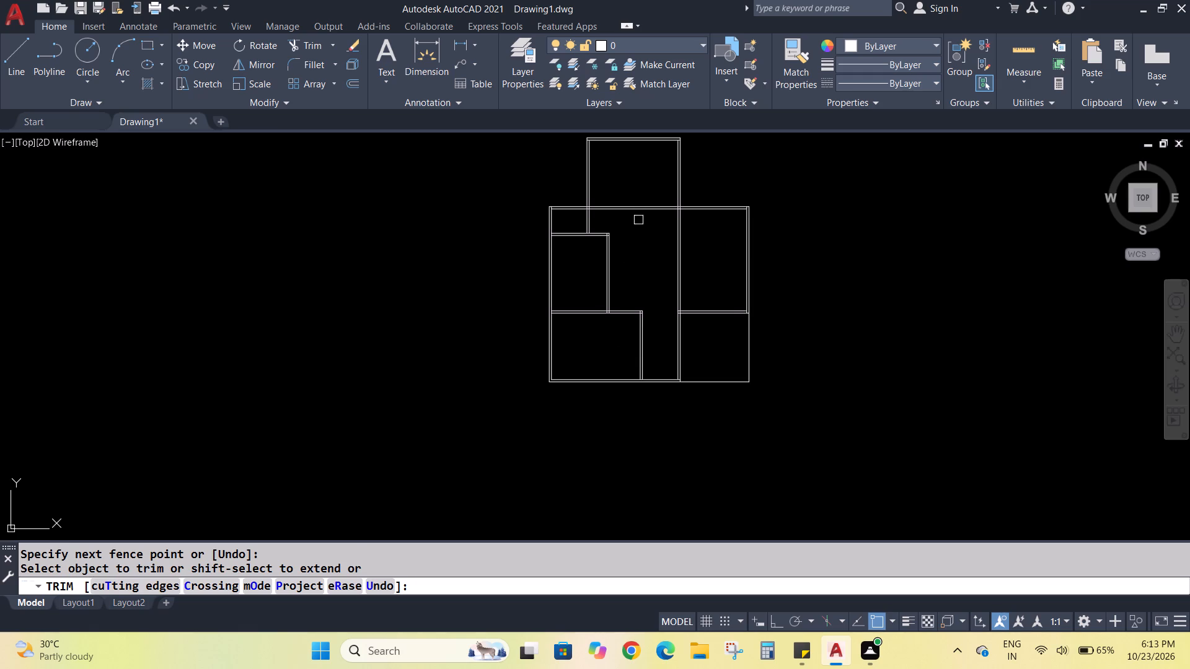
middle_drag(636, 239, 635, 304)
scroll(635, 304, up, 1)
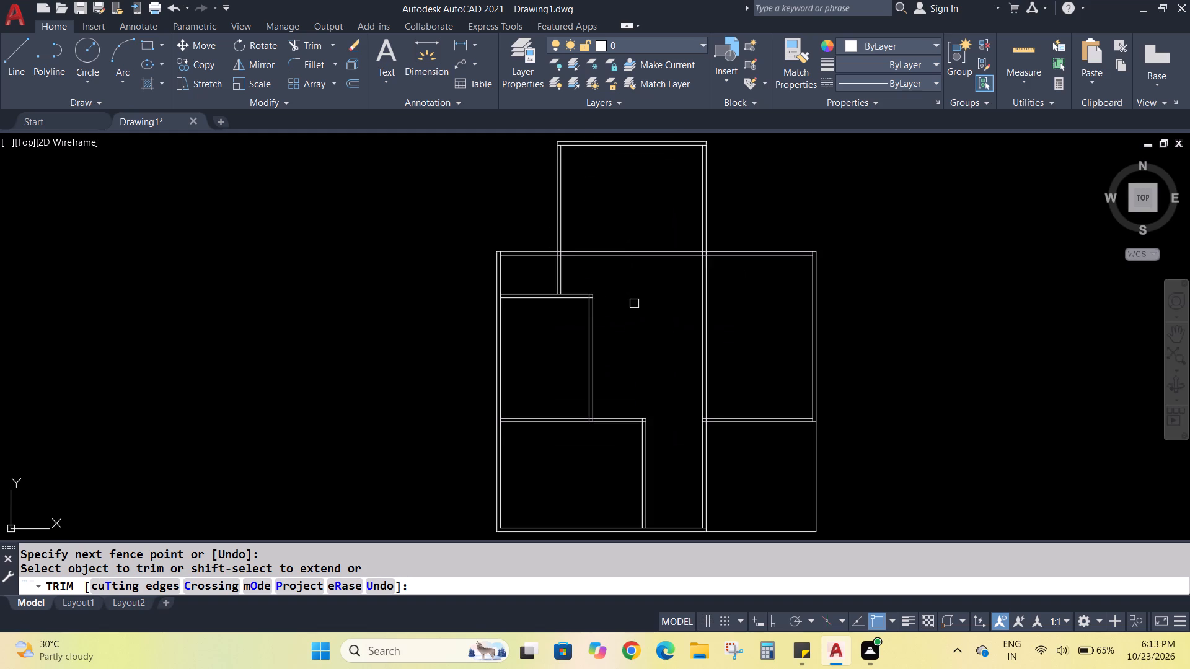
scroll(634, 303, up, 1)
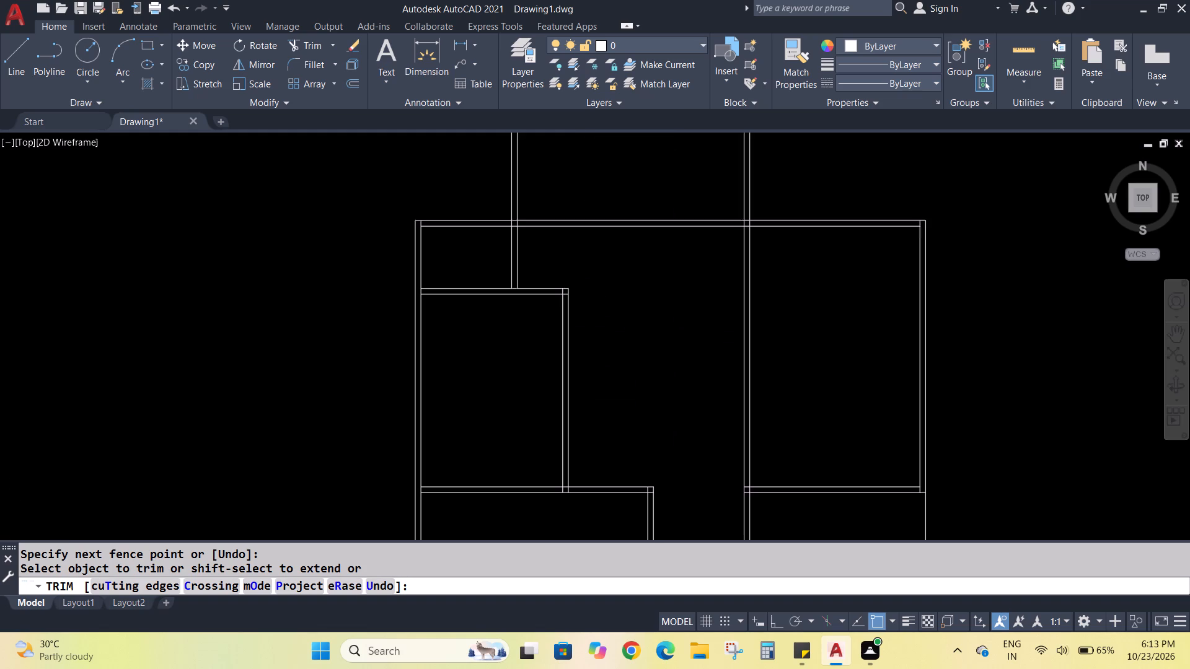
scroll(634, 303, down, 1)
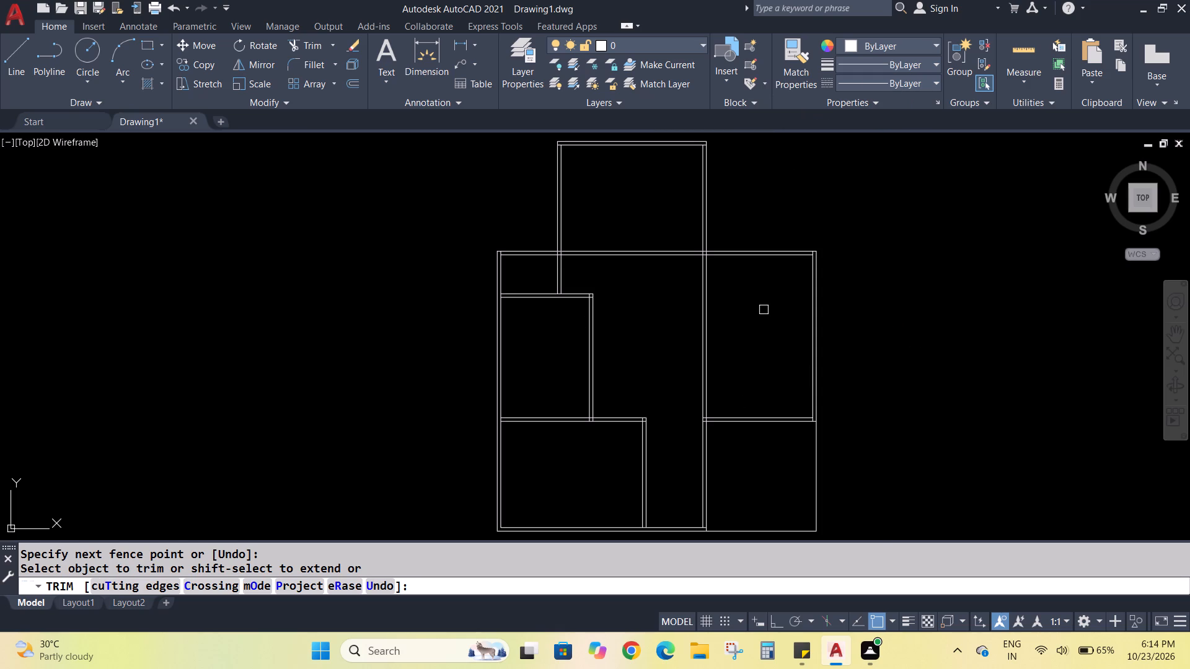
key(Escape)
key(Escape)
key(Escape)
key(Escape)
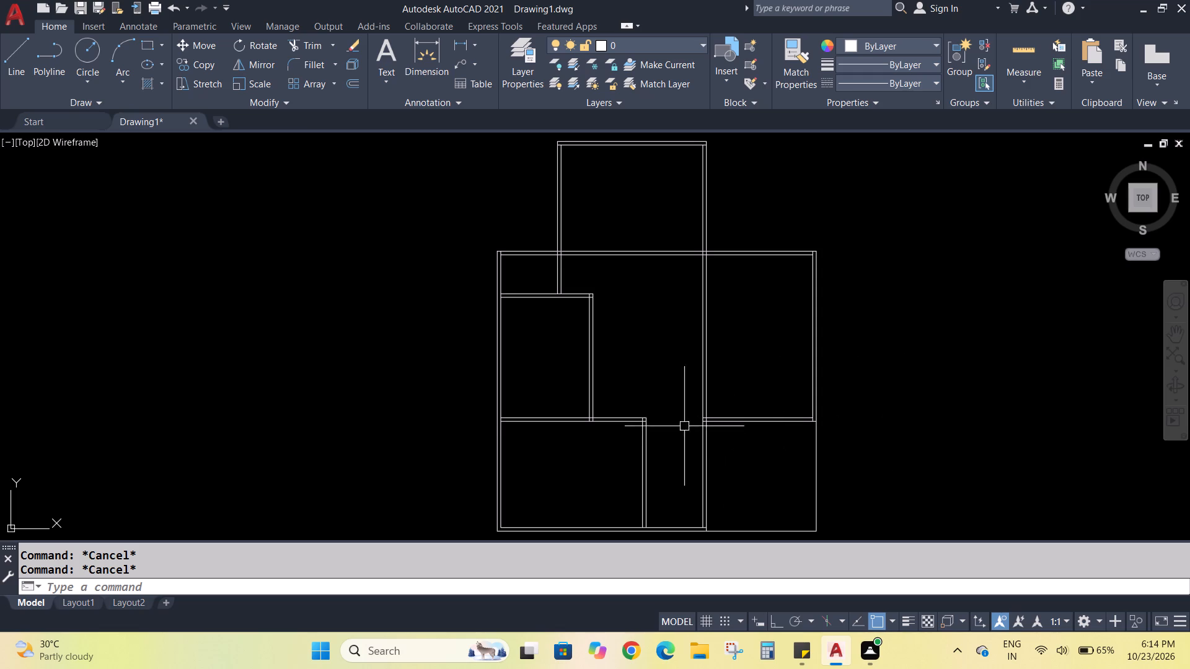
Measure the passage width between the lower-left room's right wall and the central vertical wall with a linear dimension.
scroll(640, 403, up, 3)
middle_drag(699, 478, 571, 185)
scroll(571, 185, down, 1)
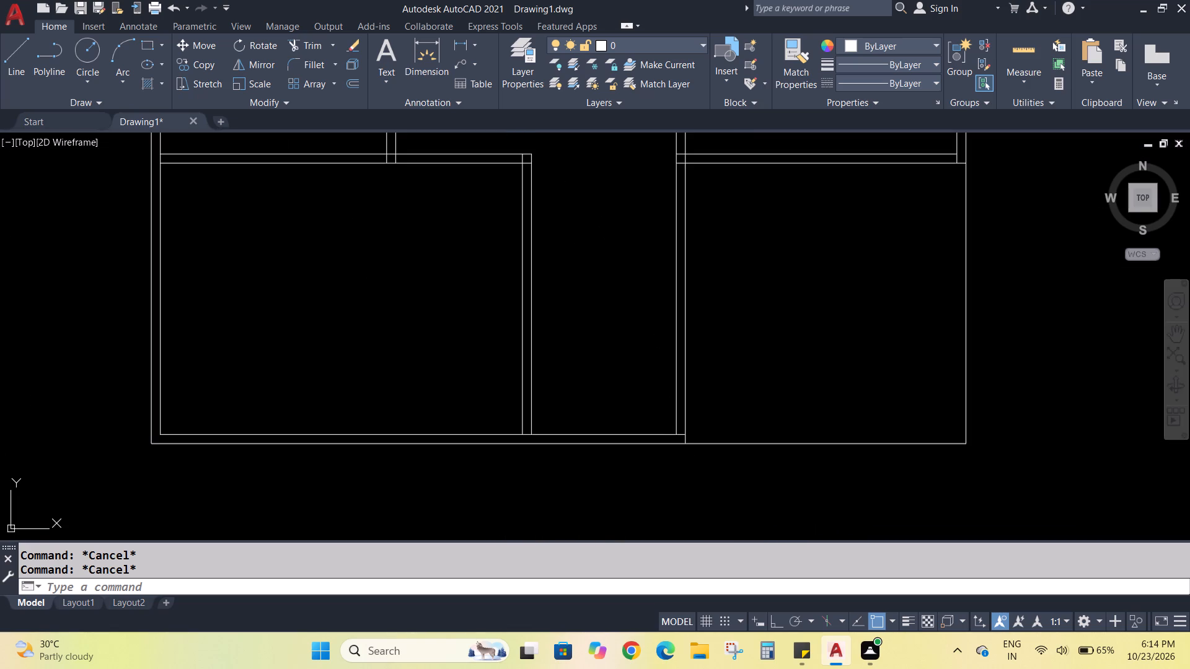
middle_drag(585, 245, 591, 297)
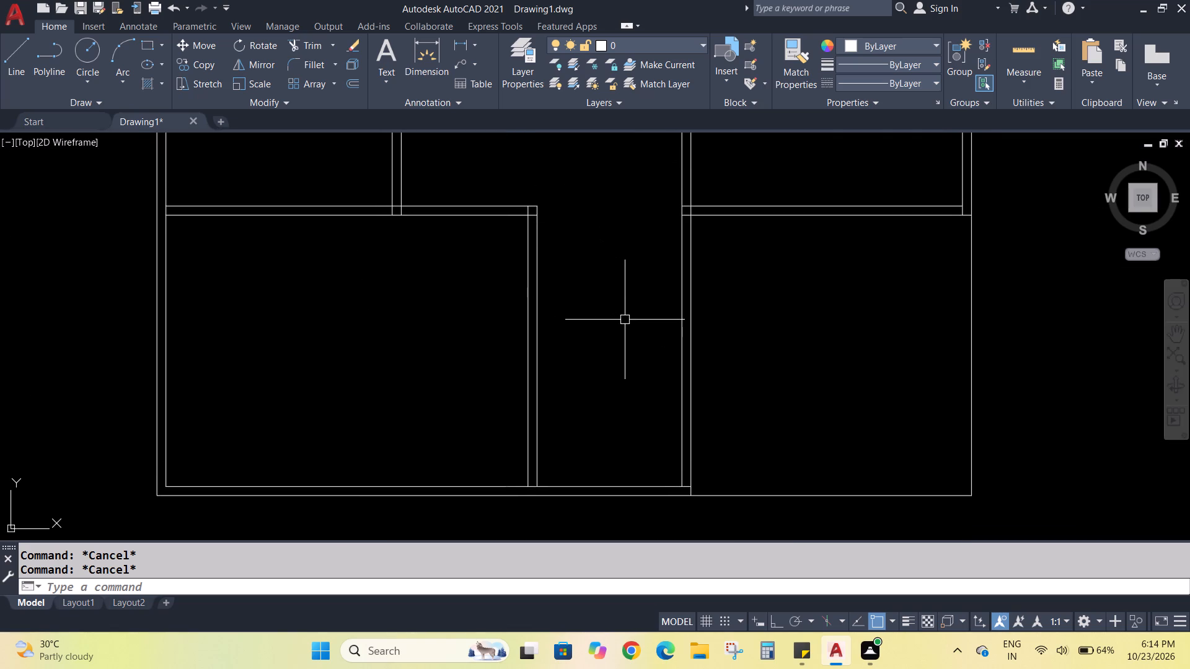
key(Escape)
key(Escape)
click(458, 40)
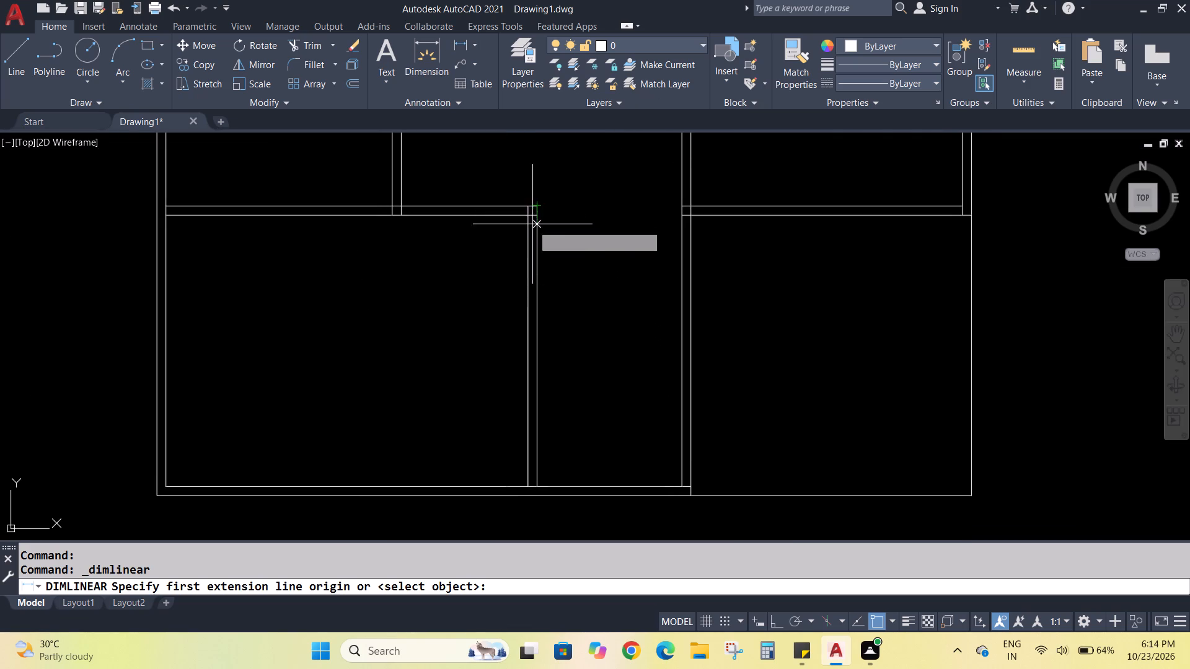
click(534, 208)
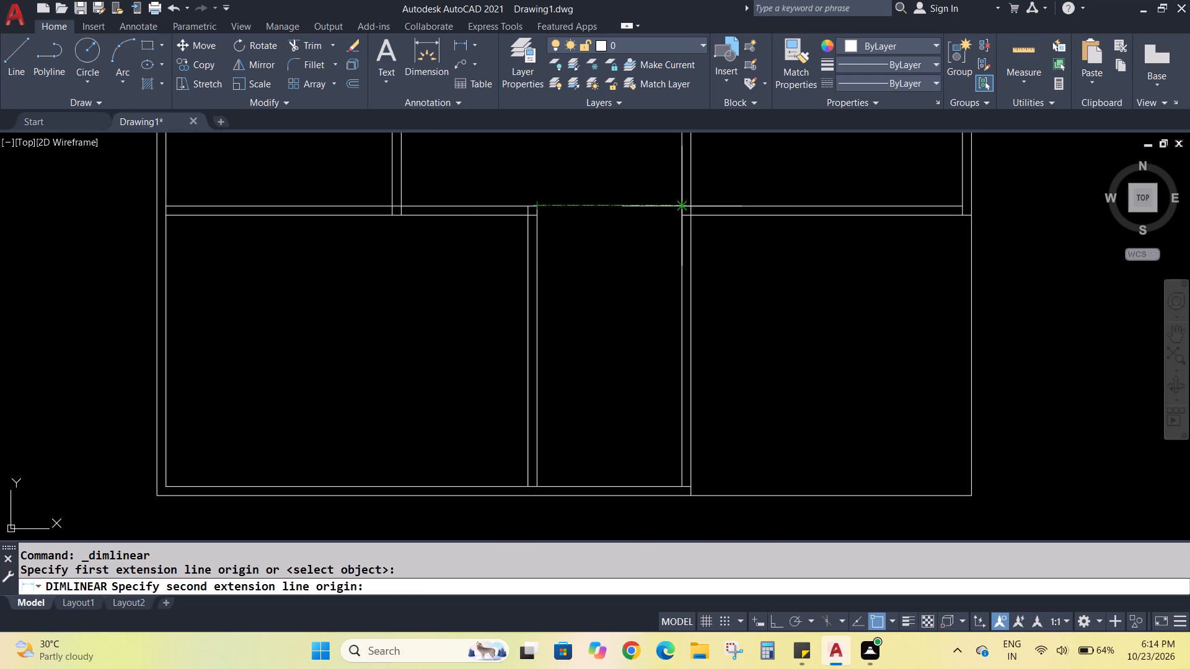
click(684, 205)
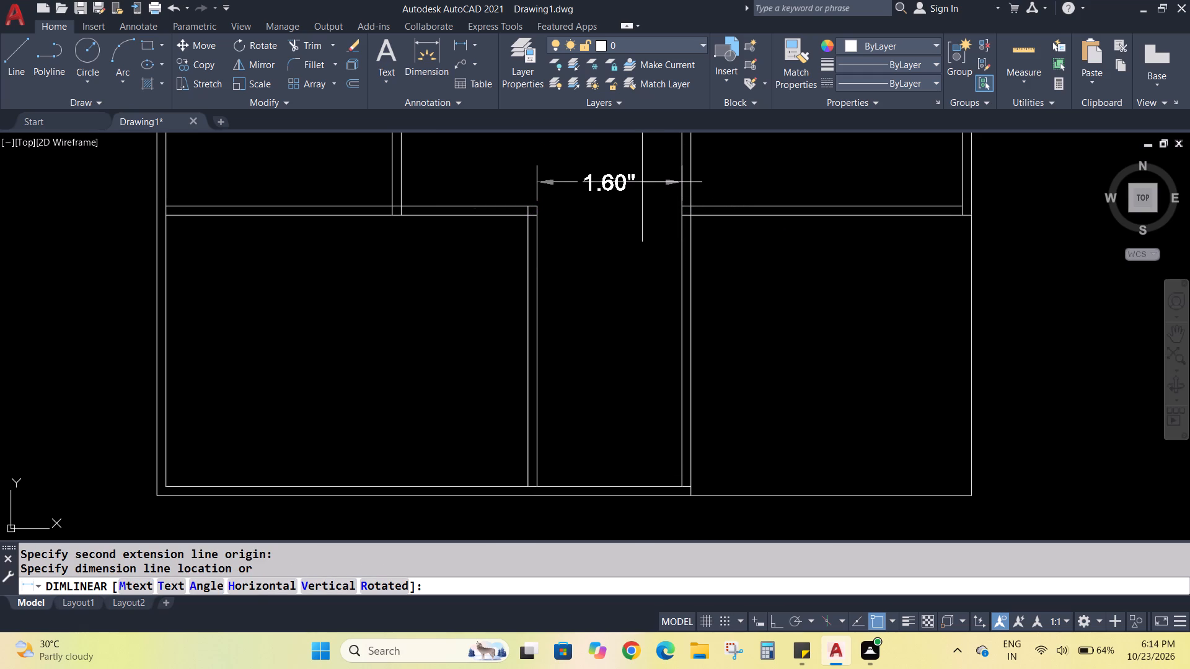
text(```)
key(grave)
key(grave)
key(grave)
key(Escape)
key(Escape)
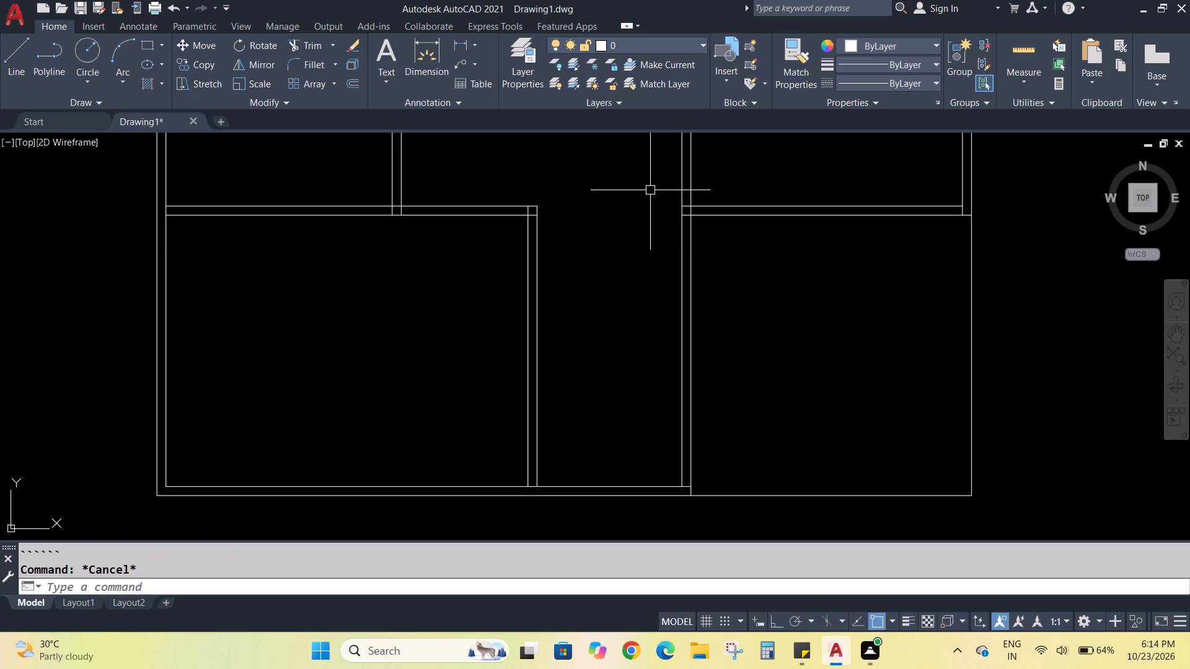
key(Escape)
key(Escape)
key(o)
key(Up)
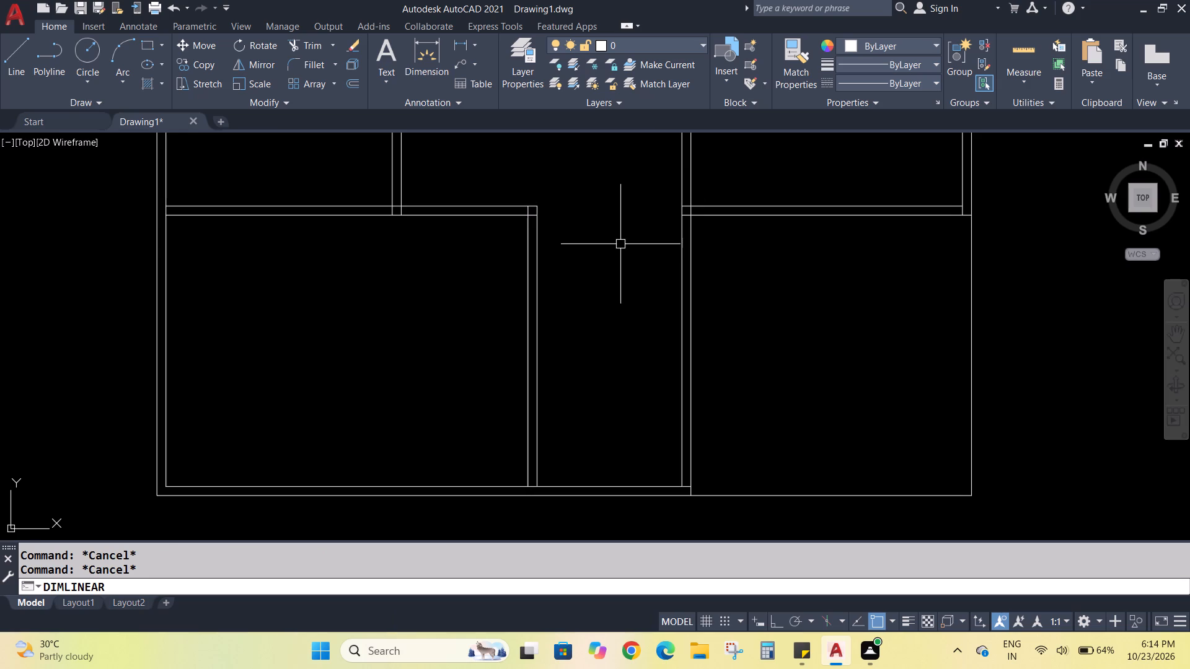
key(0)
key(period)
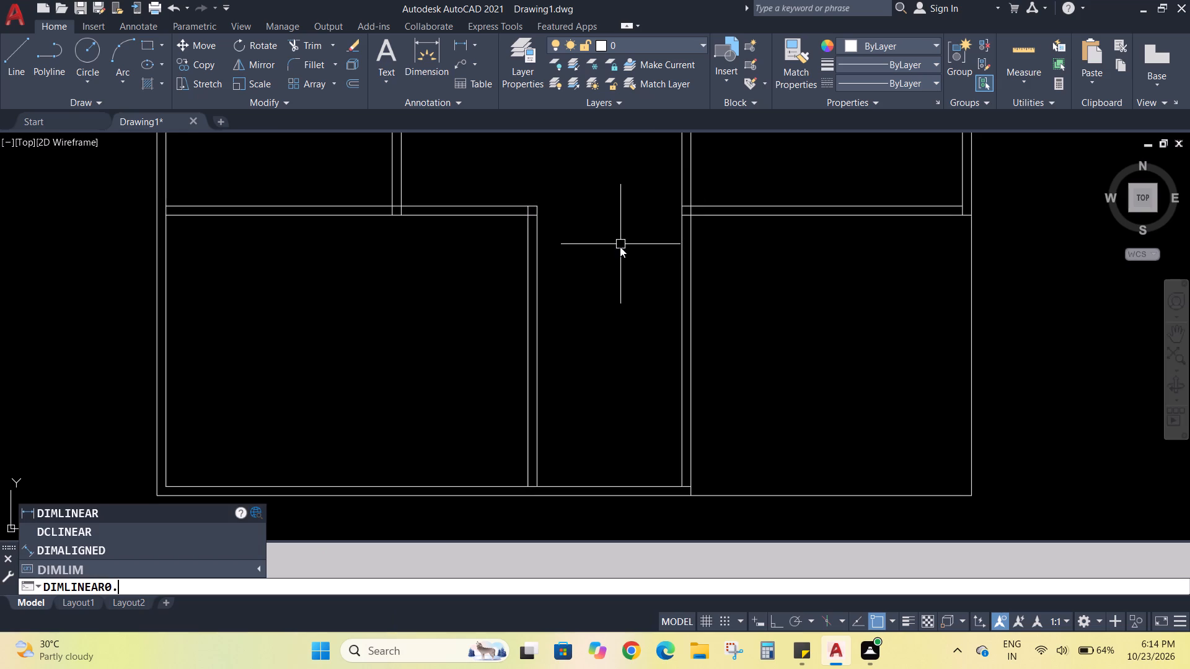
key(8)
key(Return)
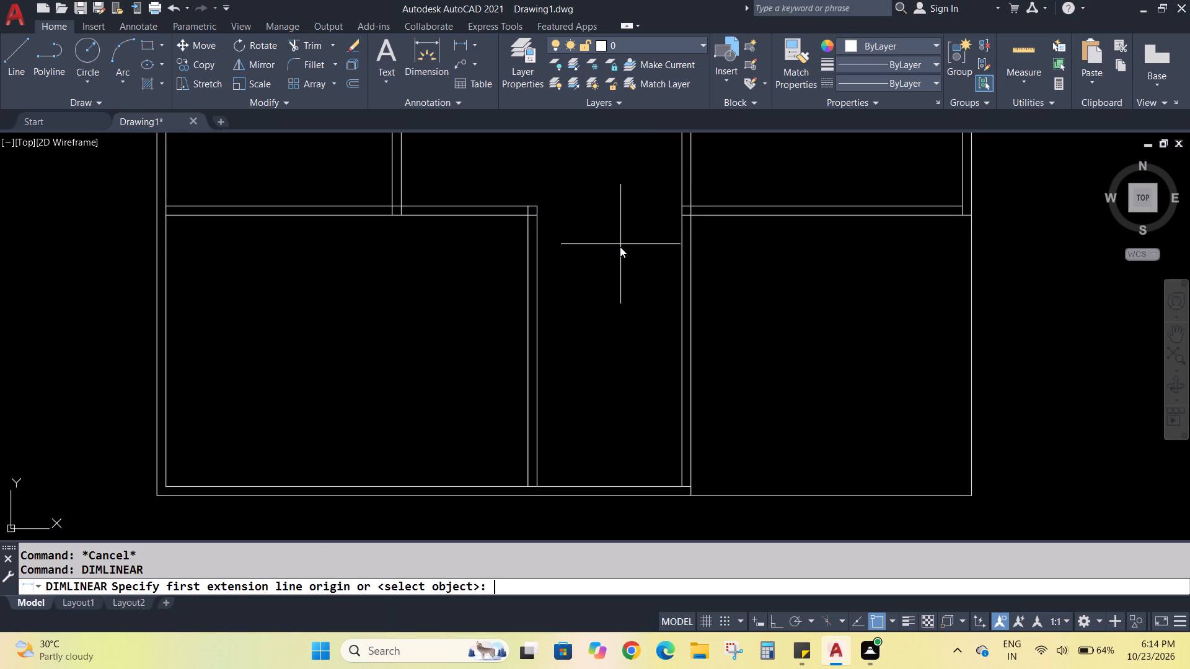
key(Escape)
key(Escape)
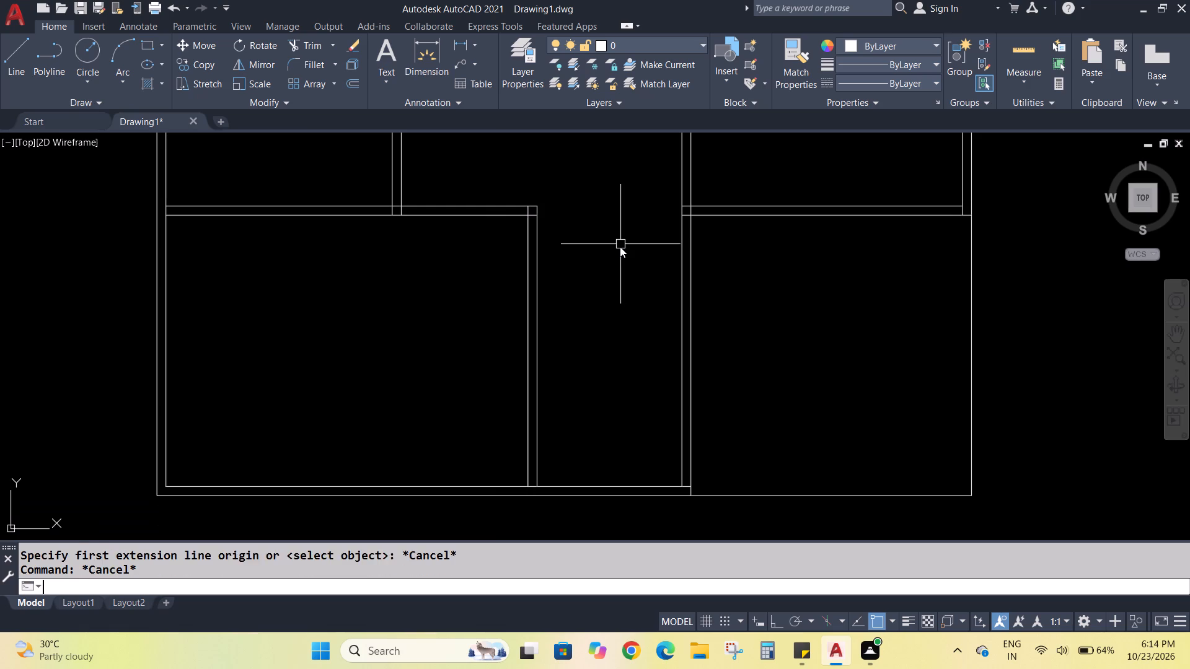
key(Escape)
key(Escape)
Offset the right line of the lower-left room's right wall 0.8 to the right, into the passage.
key(o)
key(Return)
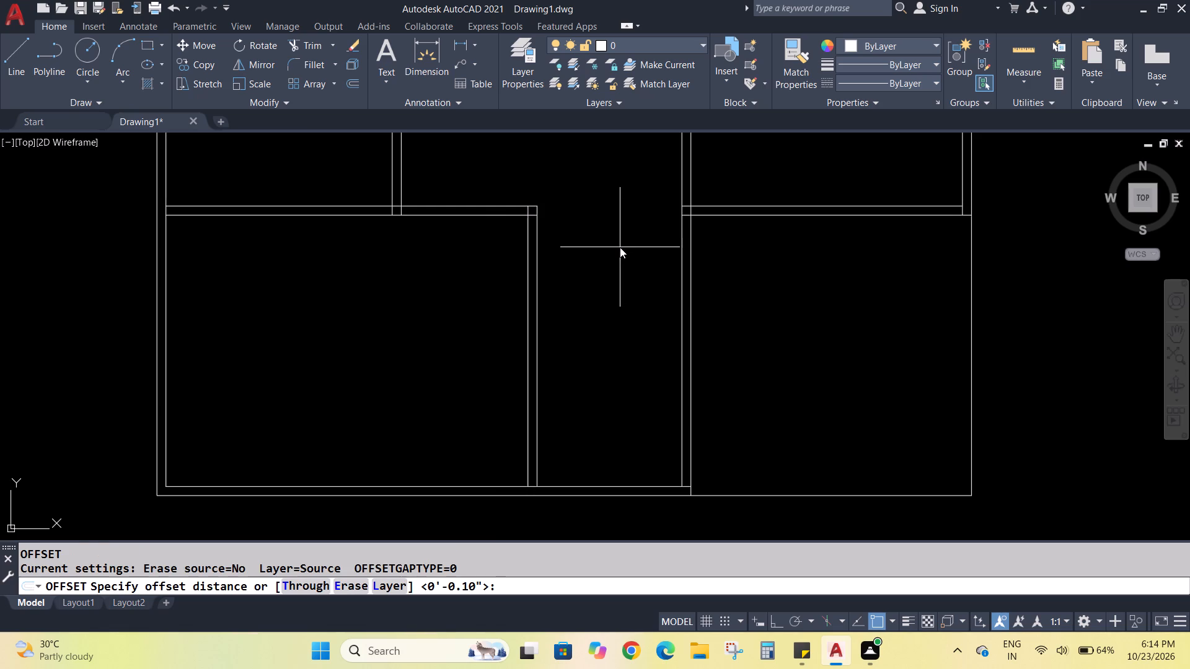
key(0)
text(.8)
key(Return)
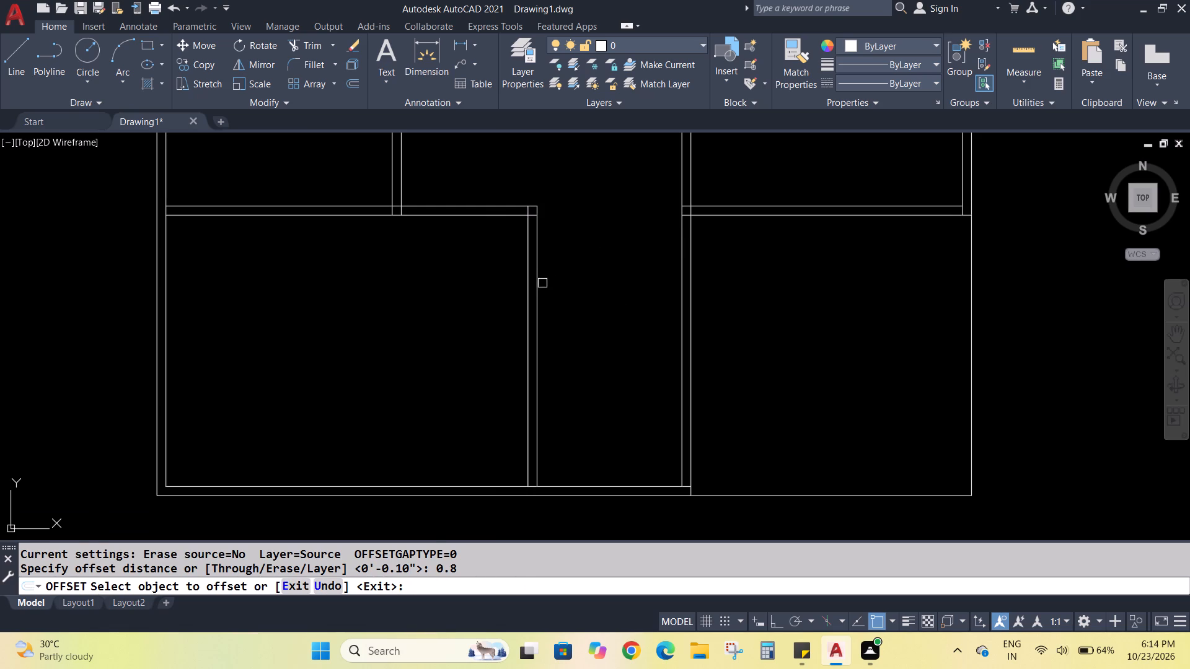
click(540, 285)
click(570, 286)
key(Escape)
key(Escape)
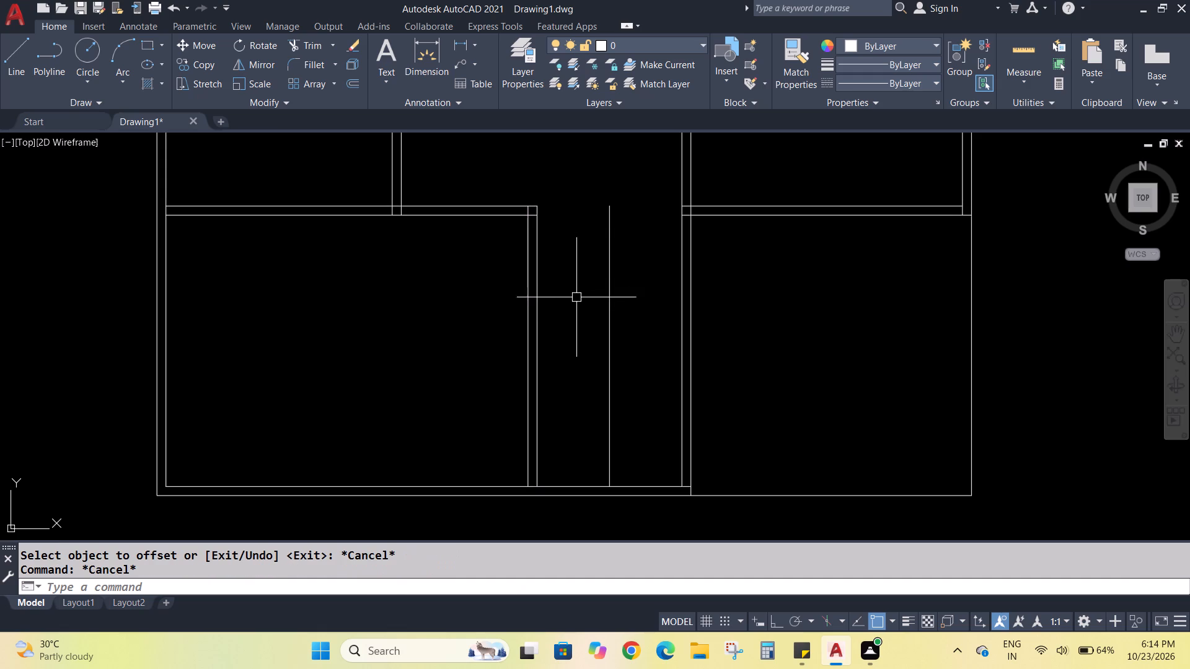
key(Escape)
key(Escape)
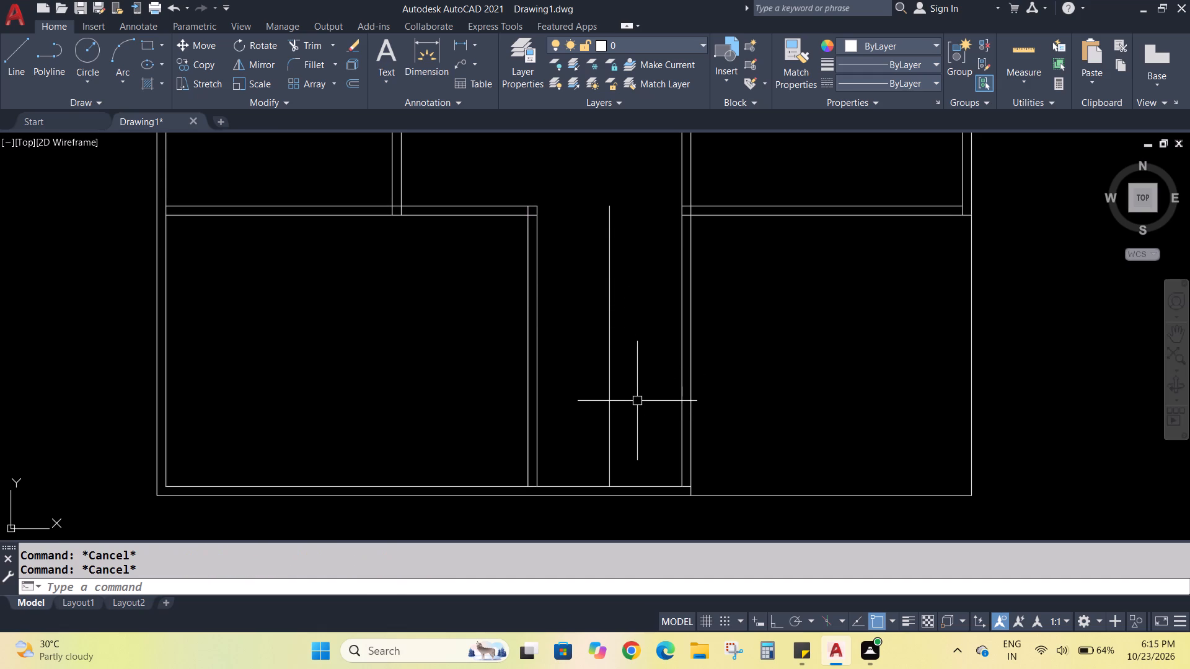
Offset the inner bottom wall line 0.5 upward, across the lower-left room and the central passage.
key(o)
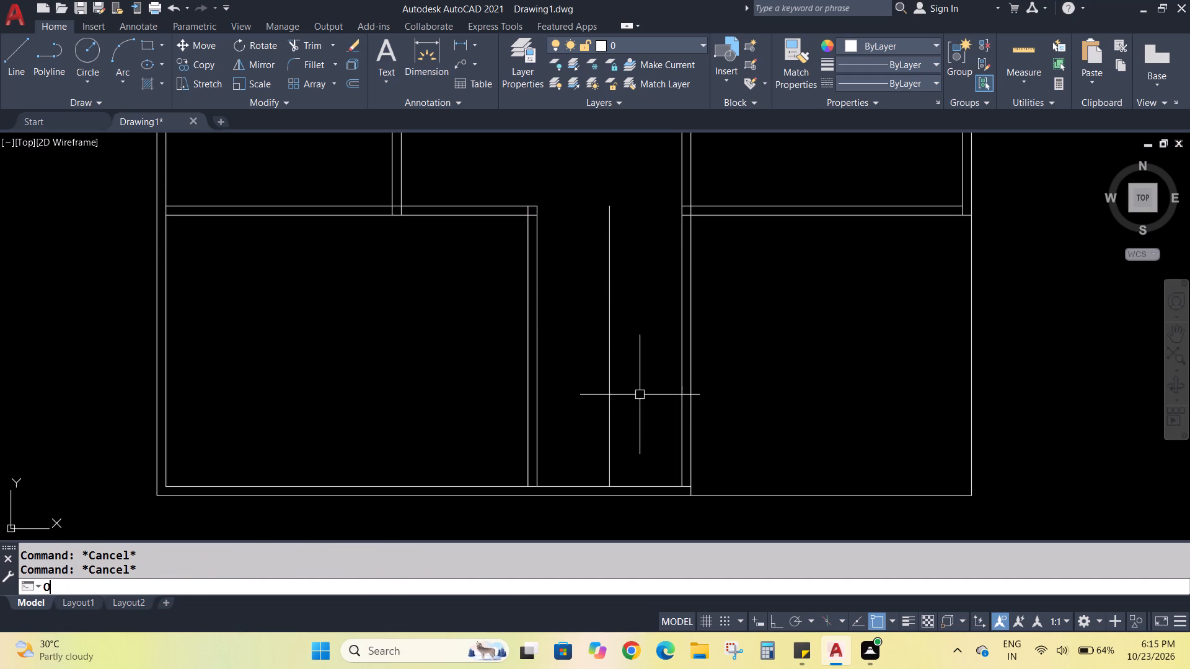
key(Return)
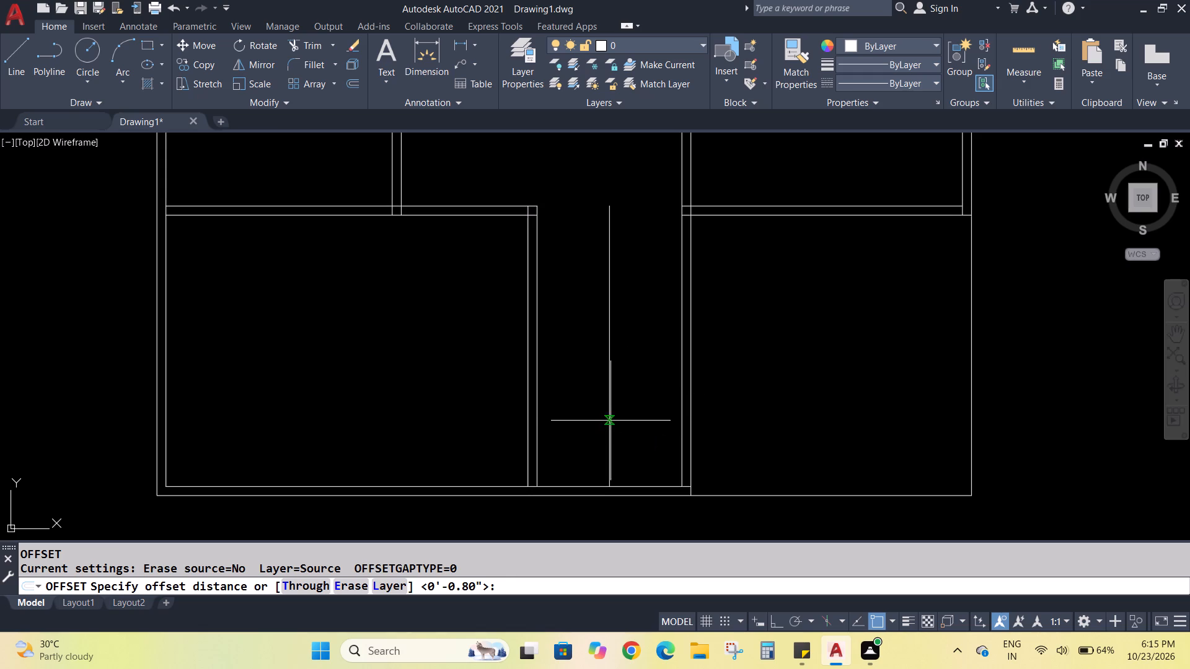
key(0)
key(period)
key(5)
key(Return)
click(619, 484)
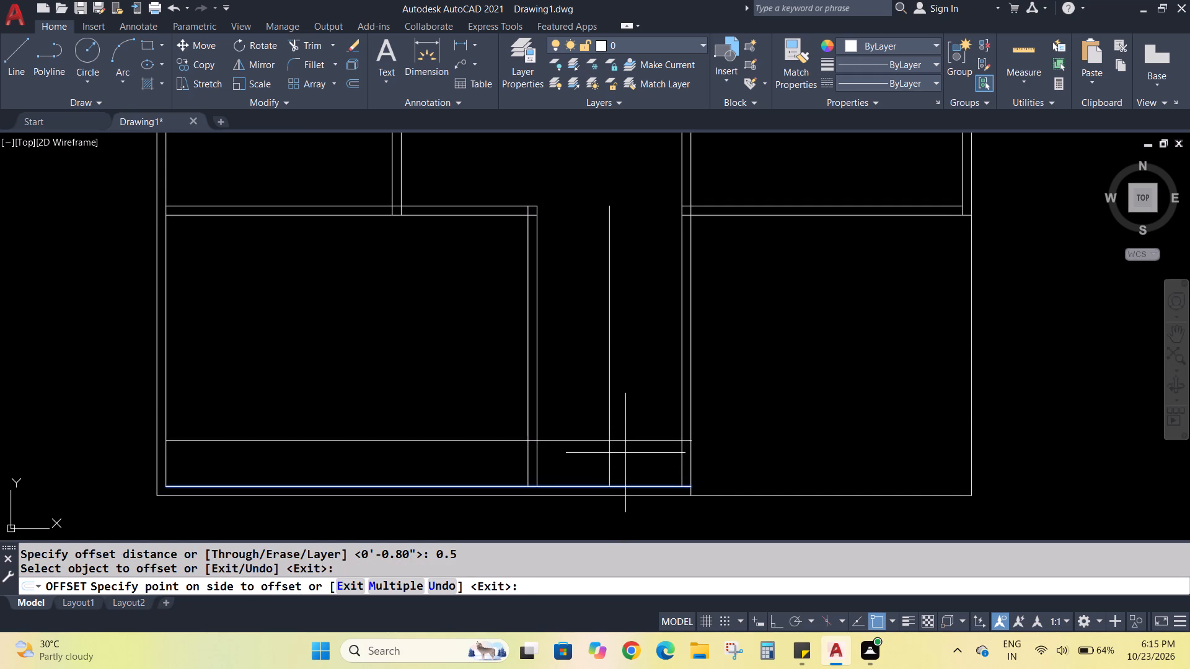
click(625, 453)
key(Escape)
key(Escape)
Trim the new horizontal line so it spans only the passage, removing its parts in the lower-left room and inside both side walls.
text(TR)
key(Return)
click(440, 437)
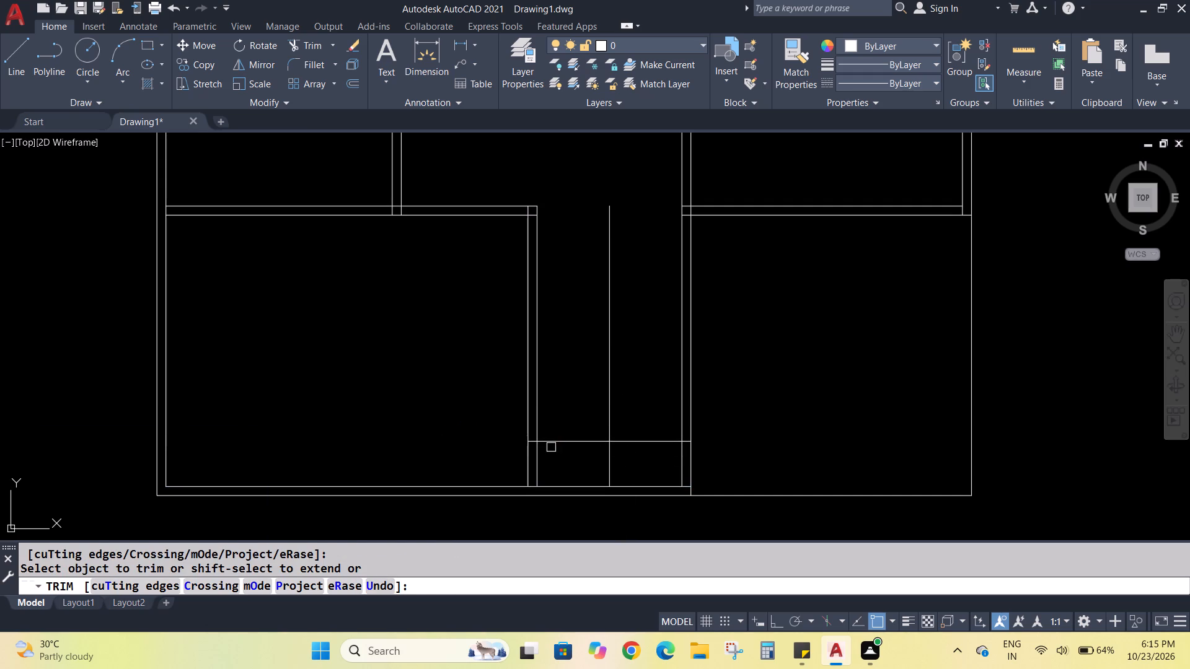
scroll(534, 447, up, 4)
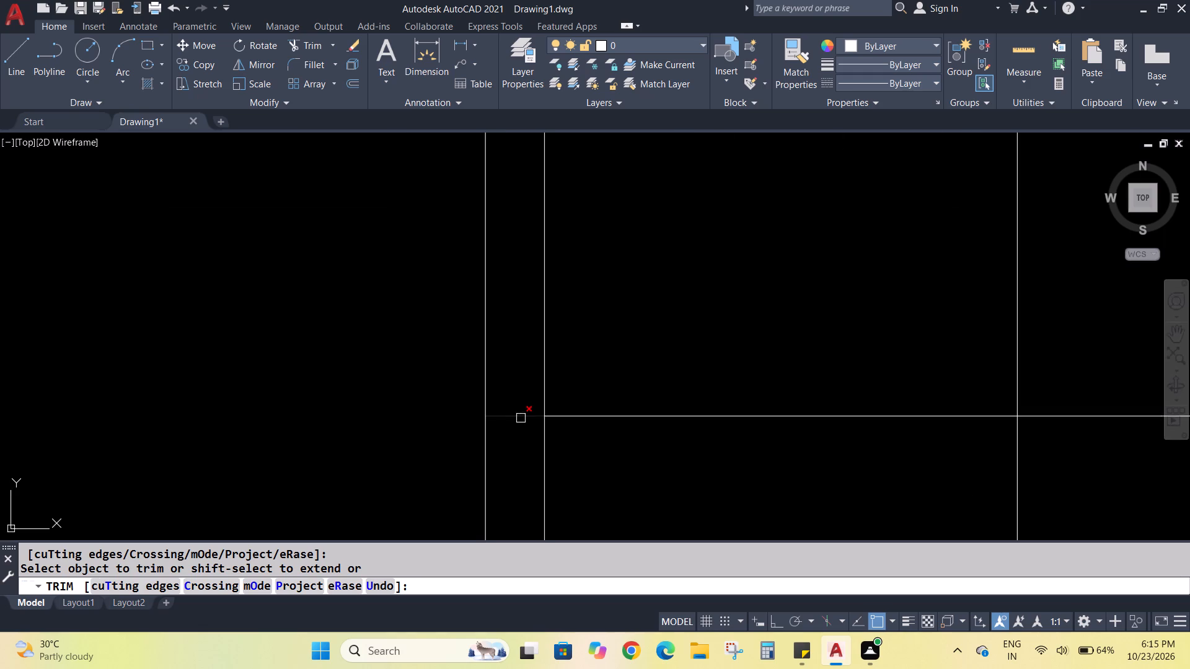
click(519, 418)
scroll(526, 424, down, 5)
scroll(669, 420, up, 5)
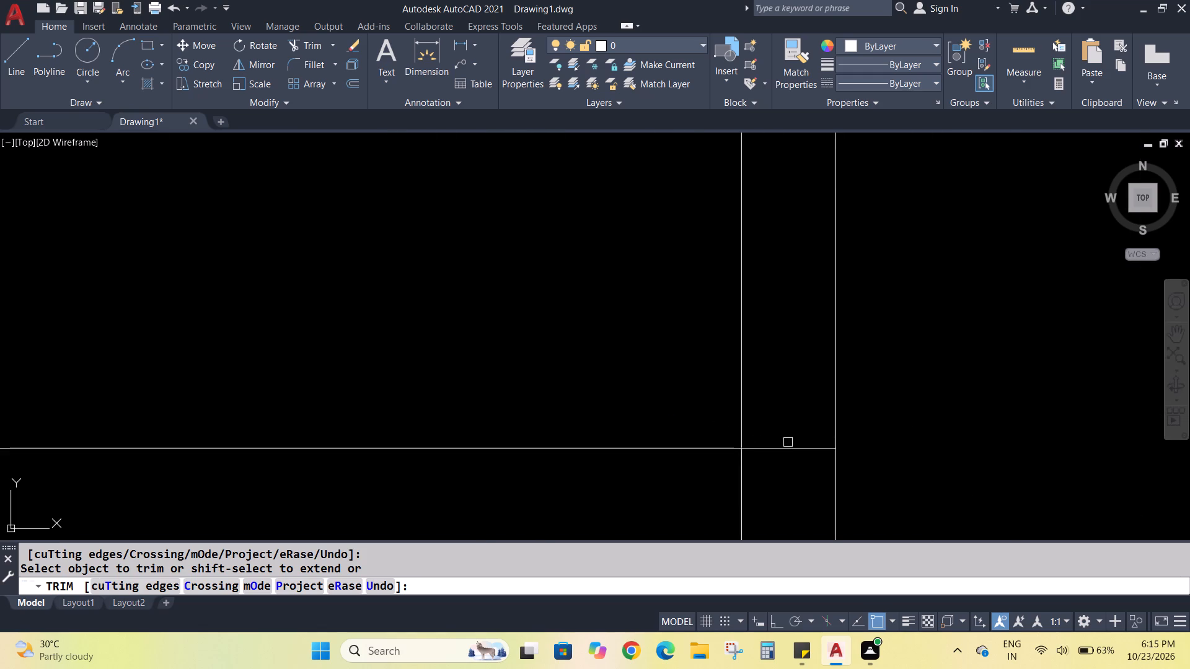
click(788, 448)
scroll(778, 444, down, 7)
Trim the inner bottom wall line where it crosses the thickness of the two walls flanking the passage.
scroll(768, 482, up, 1)
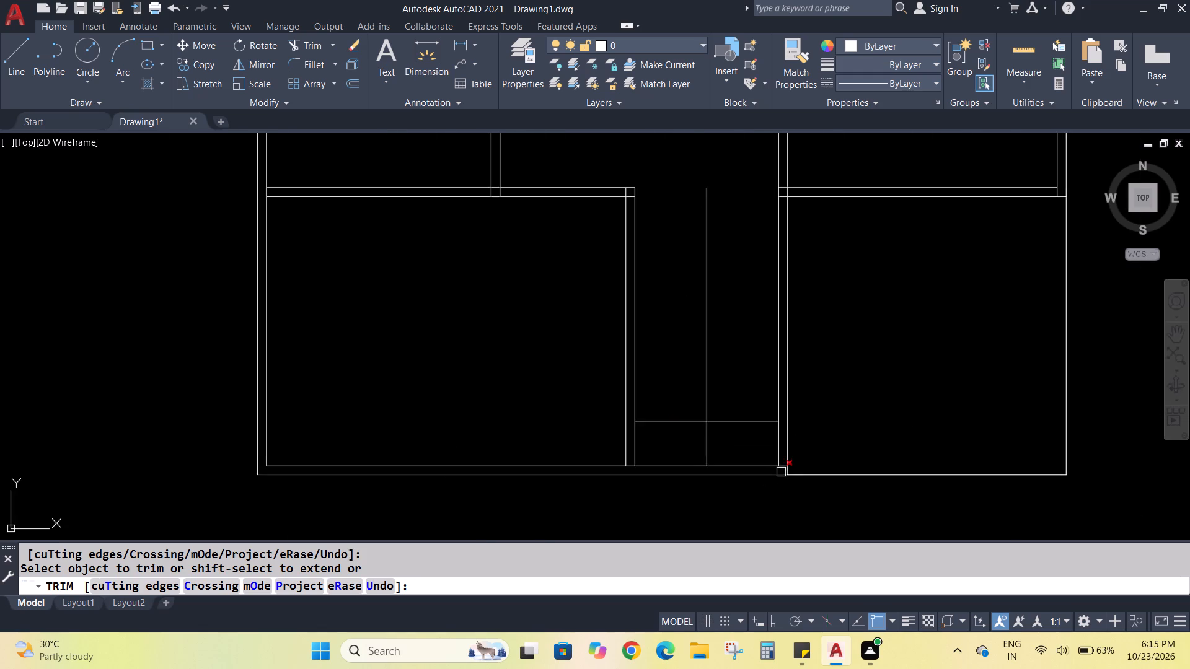
scroll(781, 472, up, 3)
click(794, 452)
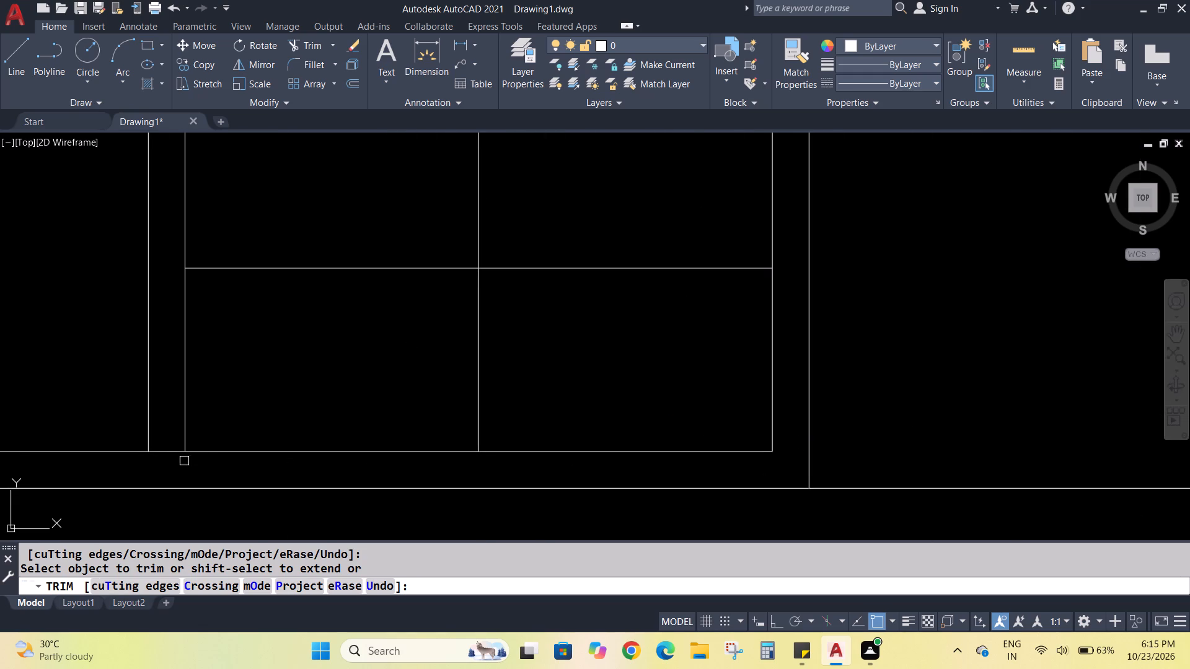
click(165, 451)
scroll(332, 434, down, 3)
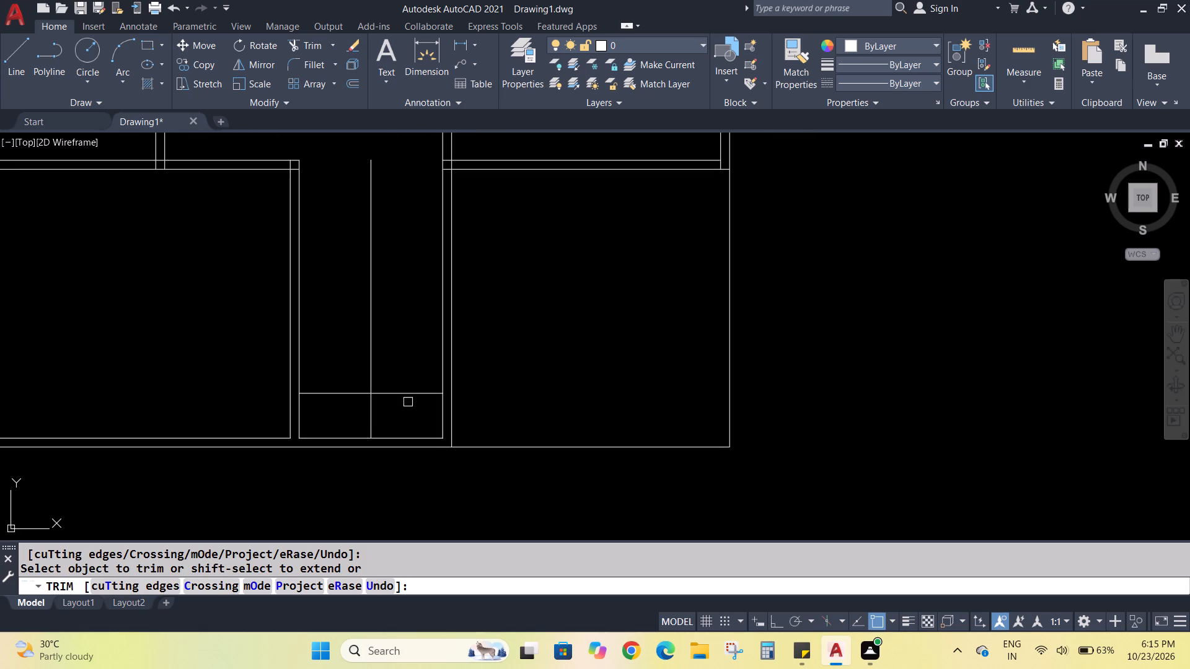
key(Escape)
key(Escape)
key(Escape)
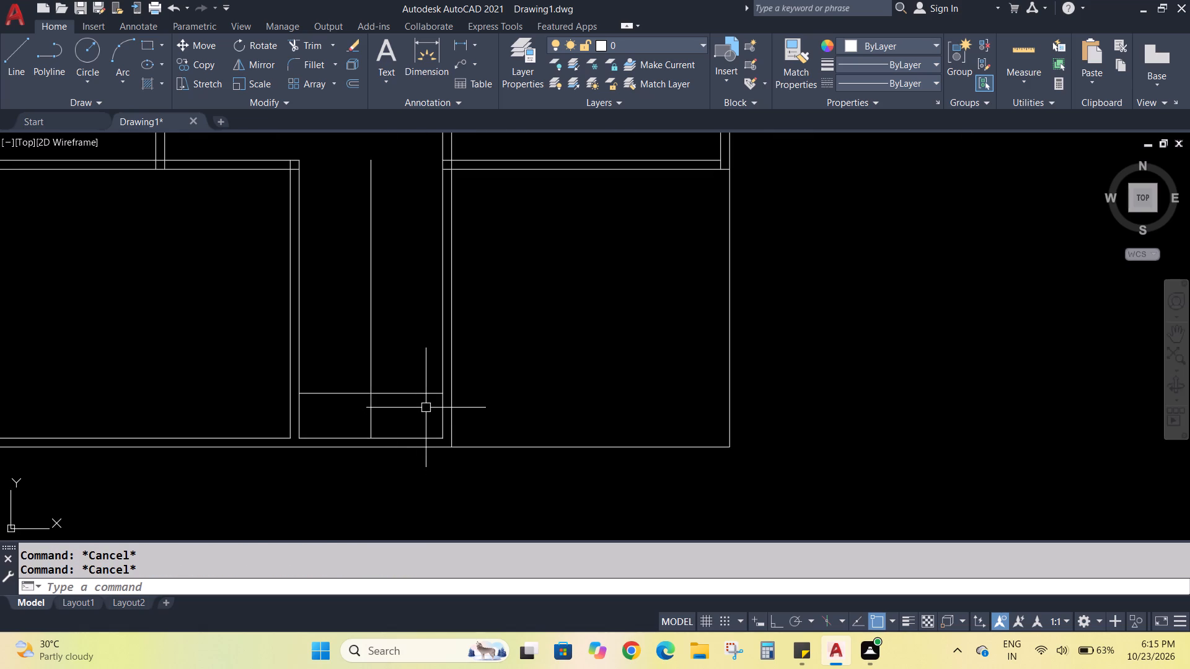
Offset the passage's horizontal line upward six times in succession at 0.2 spacing to form stair treads.
key(o)
key(Return)
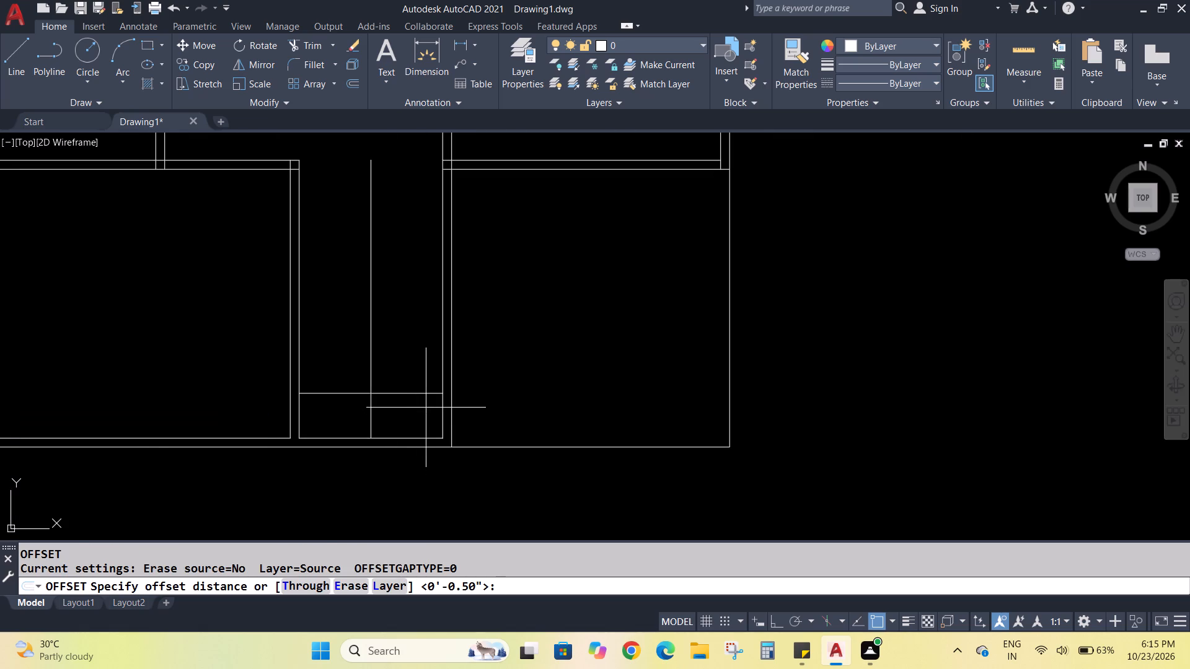
key(0)
key(period)
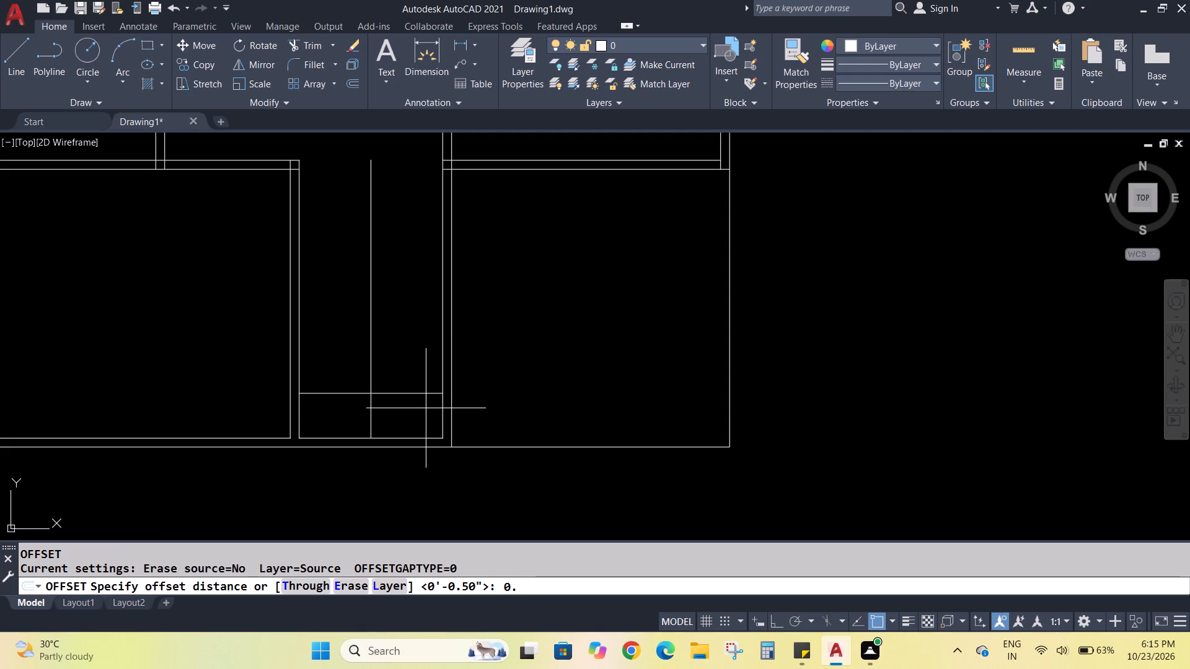
key(2)
key(Return)
click(407, 395)
click(394, 373)
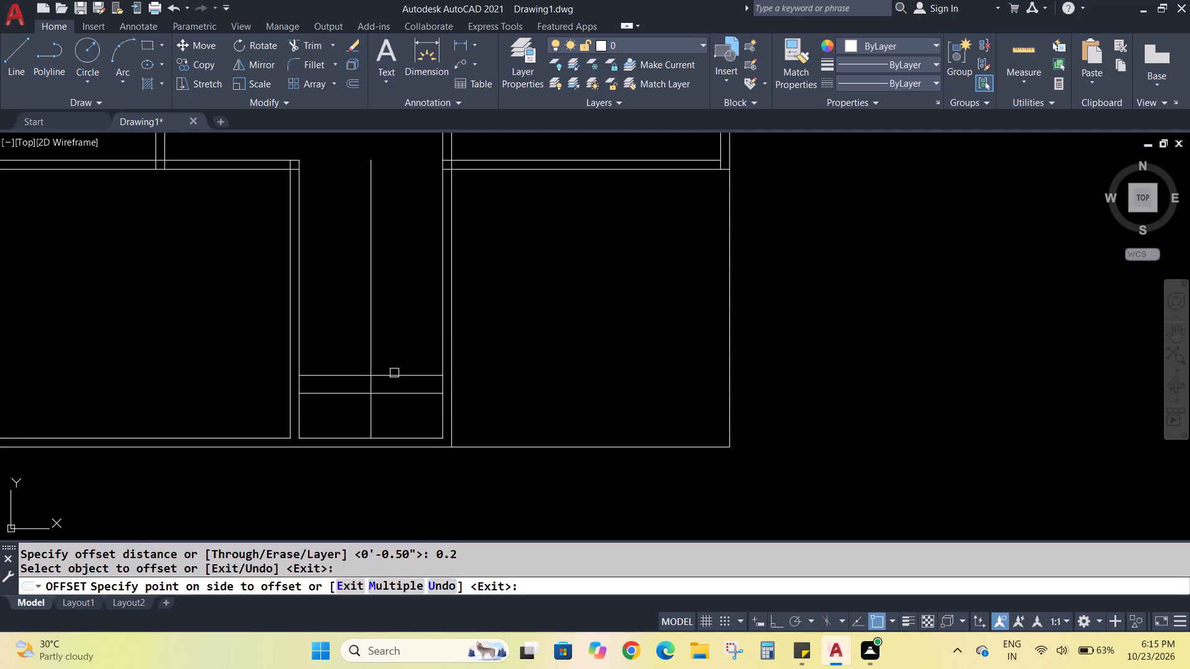
click(394, 375)
click(405, 336)
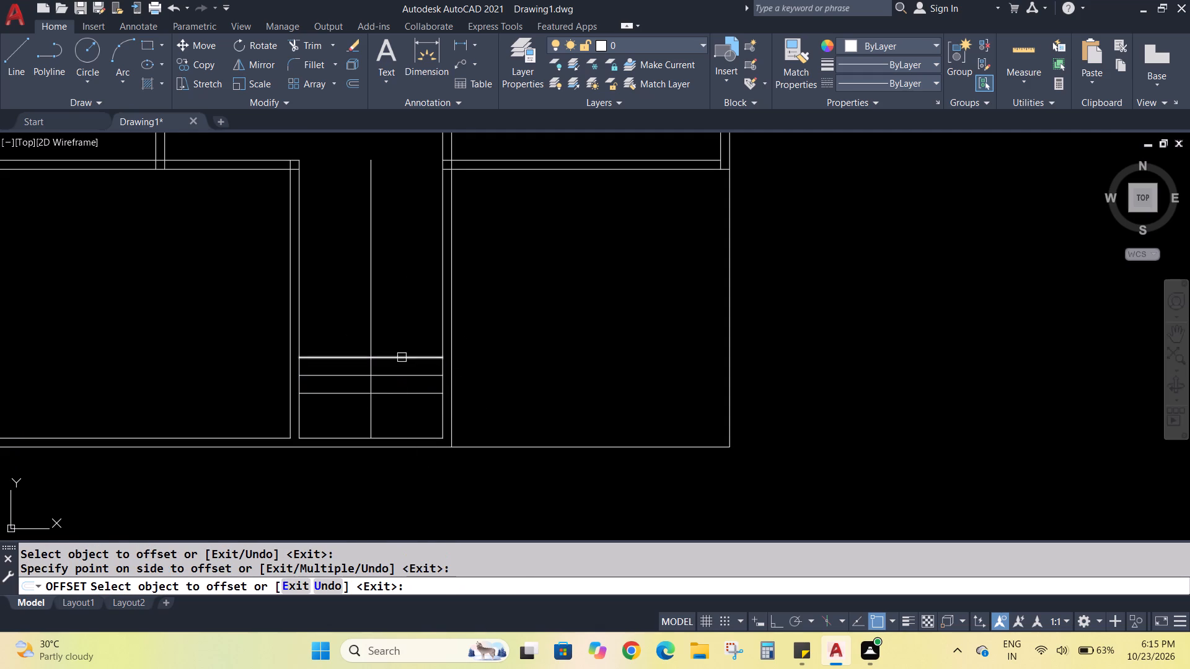
click(402, 357)
click(403, 337)
click(403, 339)
click(406, 327)
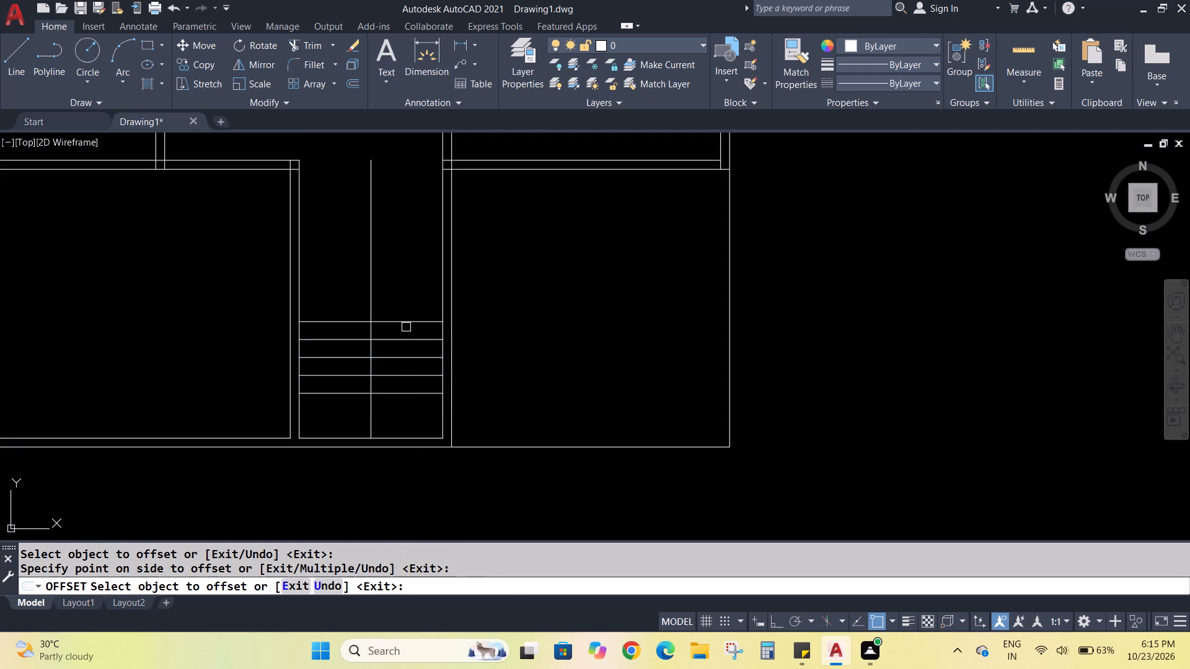
click(407, 323)
click(408, 310)
double_click(411, 305)
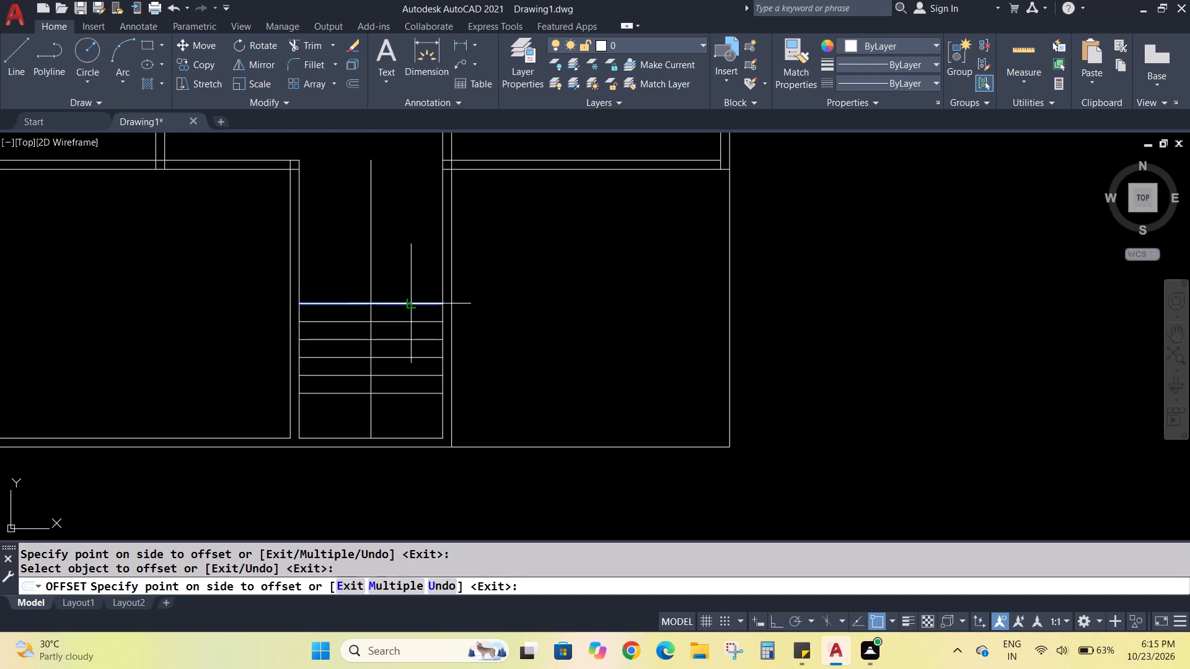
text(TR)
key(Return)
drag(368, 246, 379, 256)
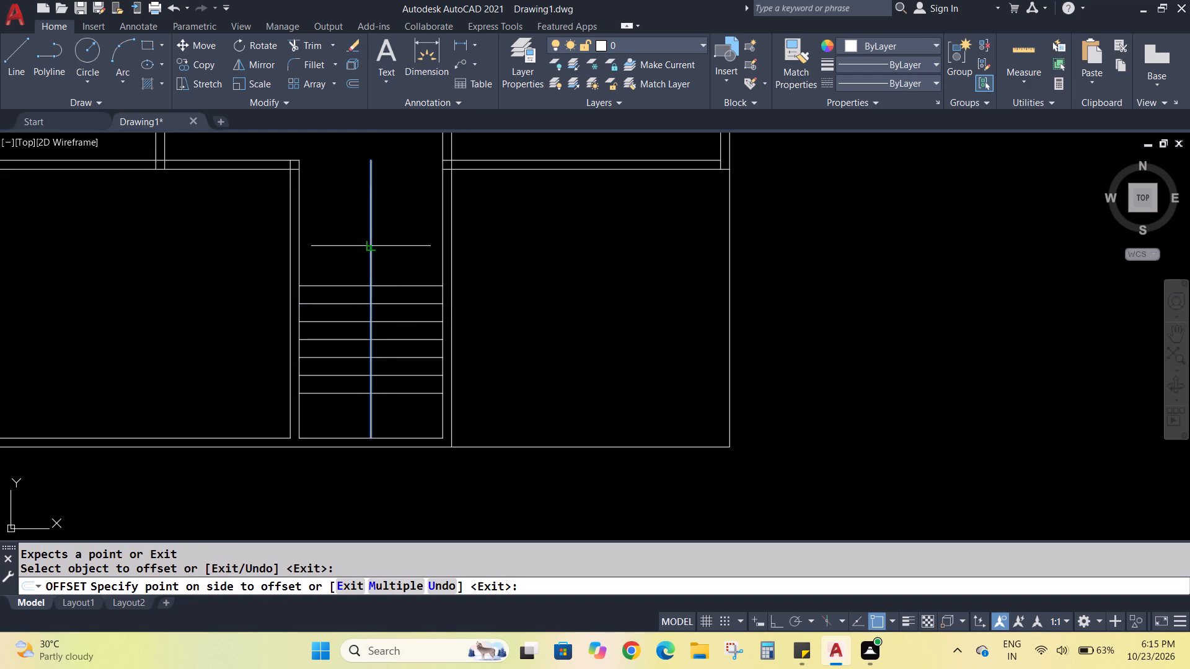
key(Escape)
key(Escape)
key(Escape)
Trim the passage's vertical middle line above the top tread and below the lowest tread.
text(TR)
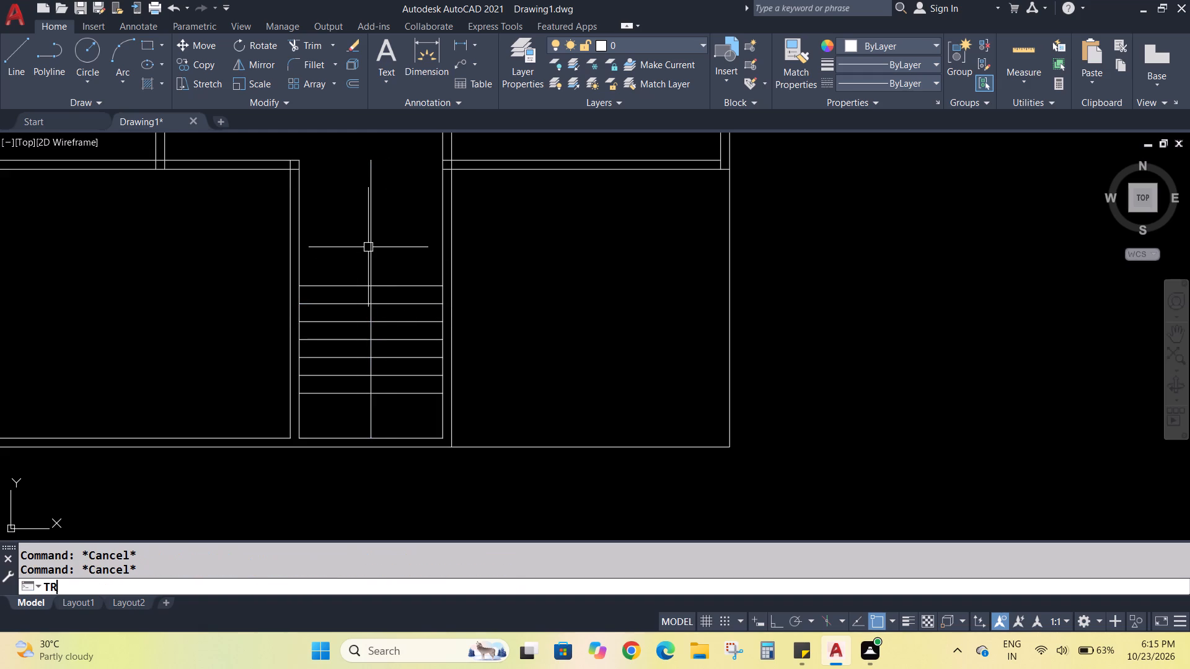
key(Return)
click(369, 241)
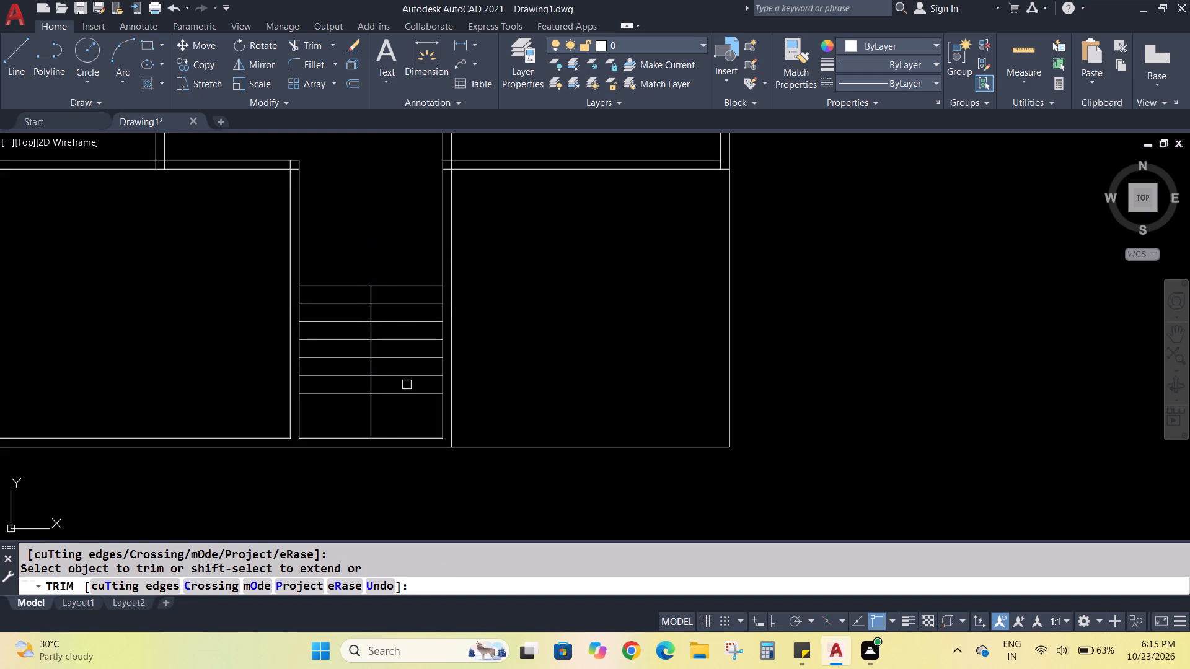
scroll(407, 385, down, 1)
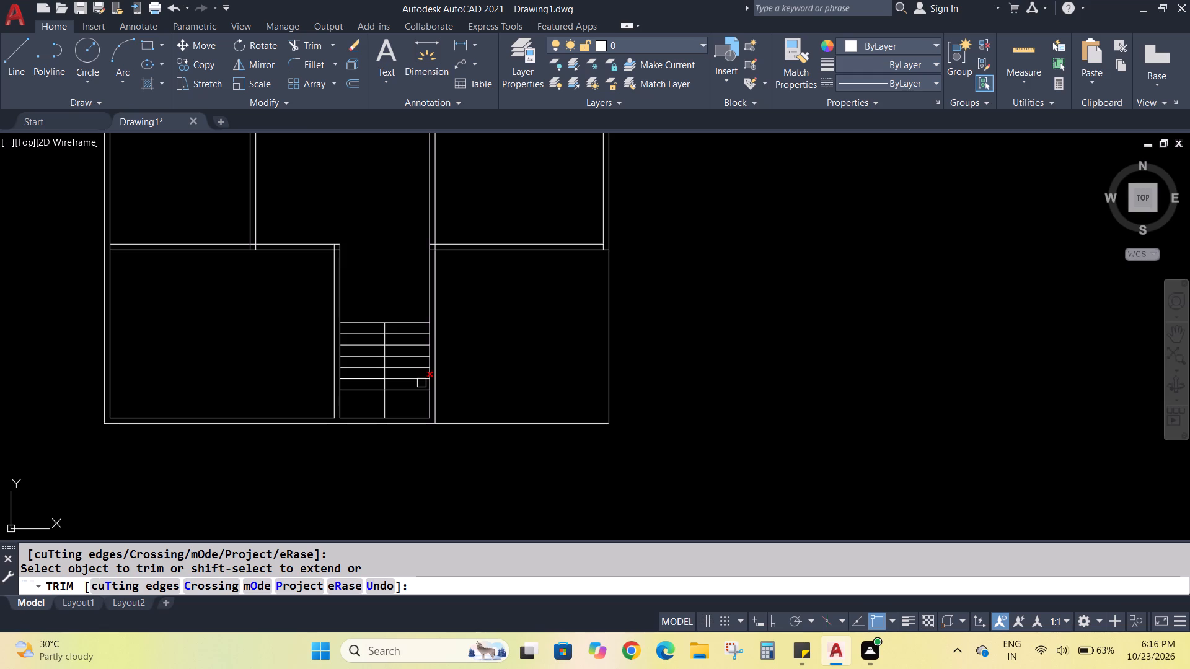
click(384, 403)
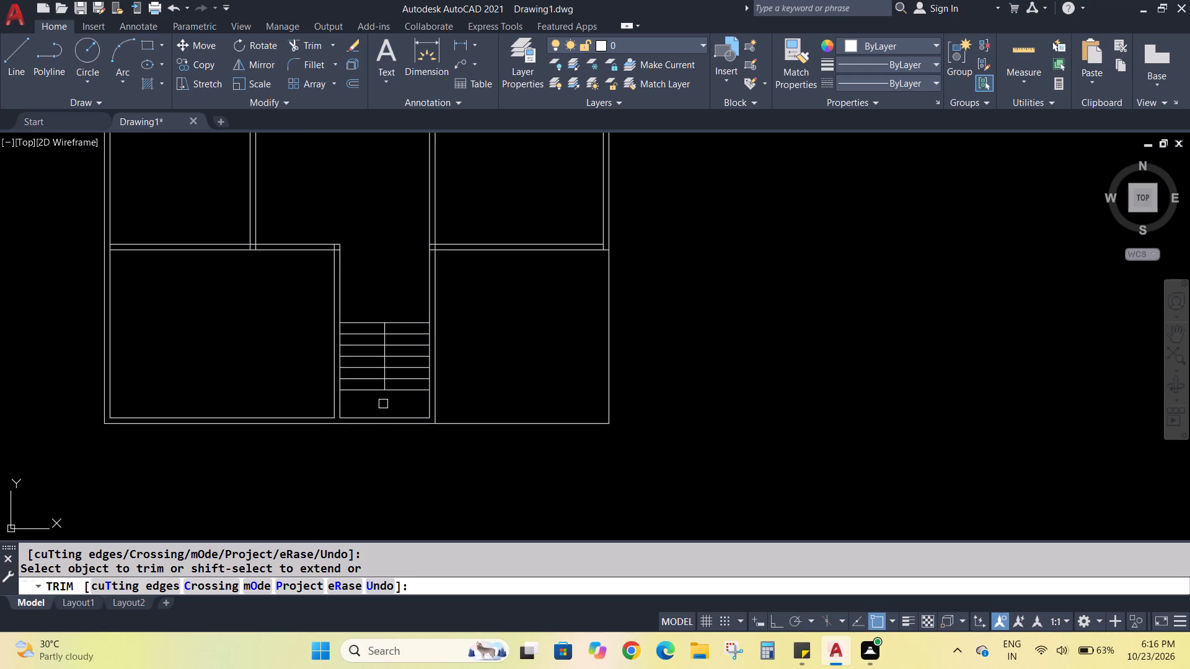
key(Escape)
key(Escape)
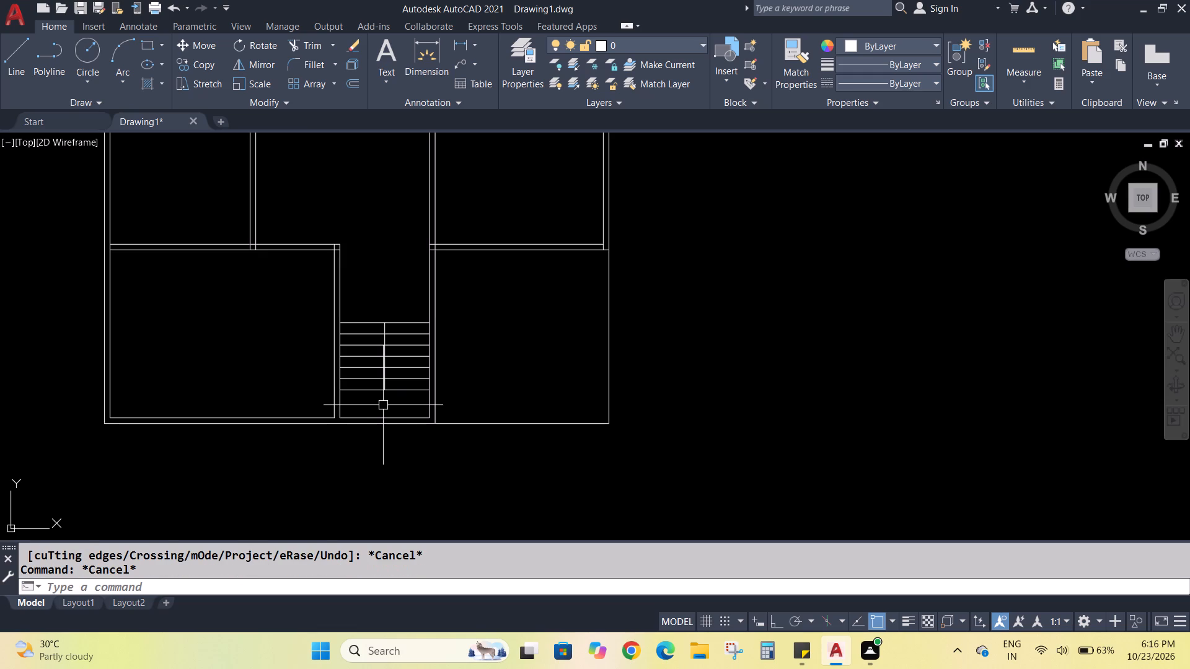
Offset the lowest tread line 0.2 downward, toward the bottom wall.
key(o)
key(Return)
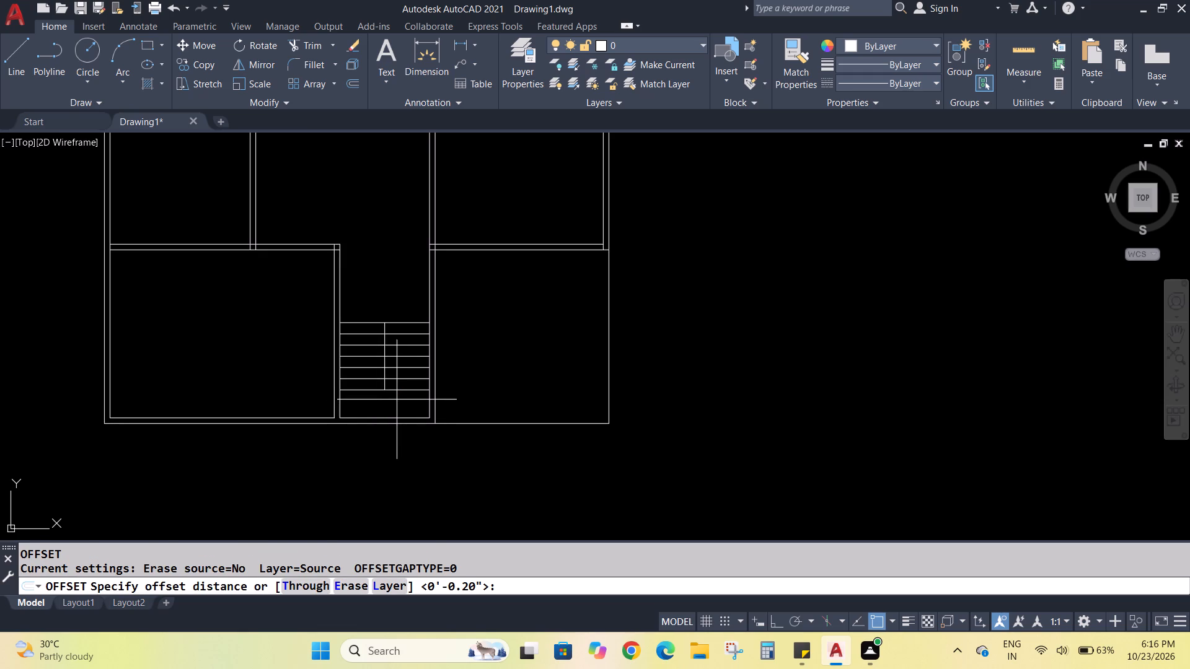
key(Return)
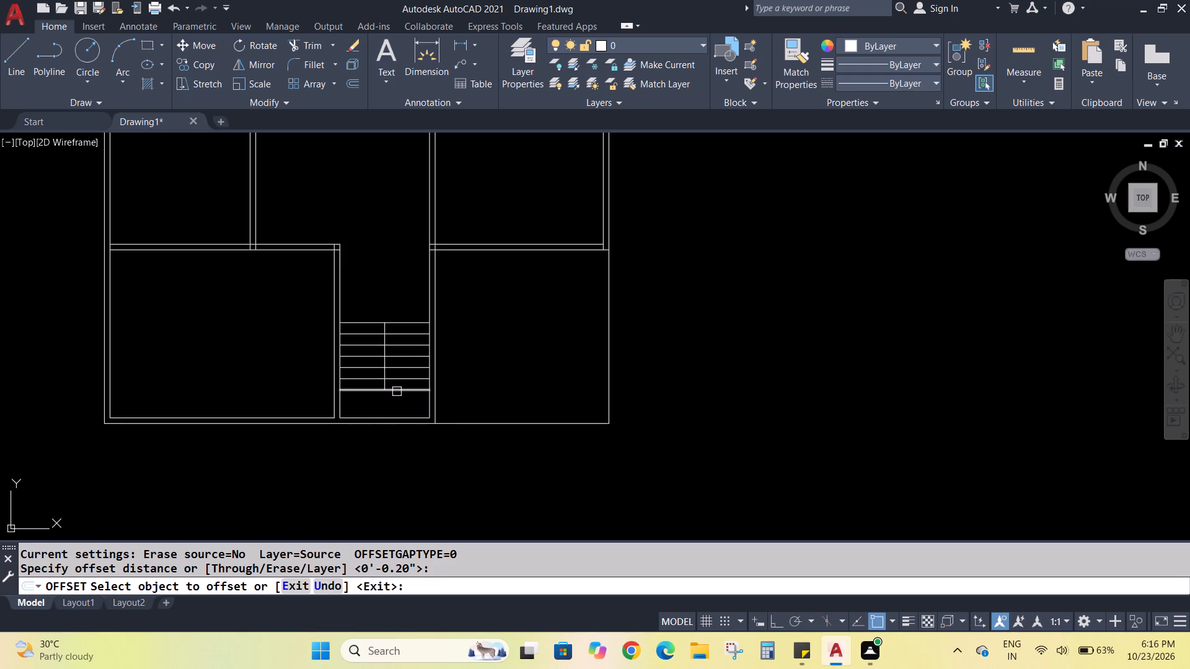
click(397, 390)
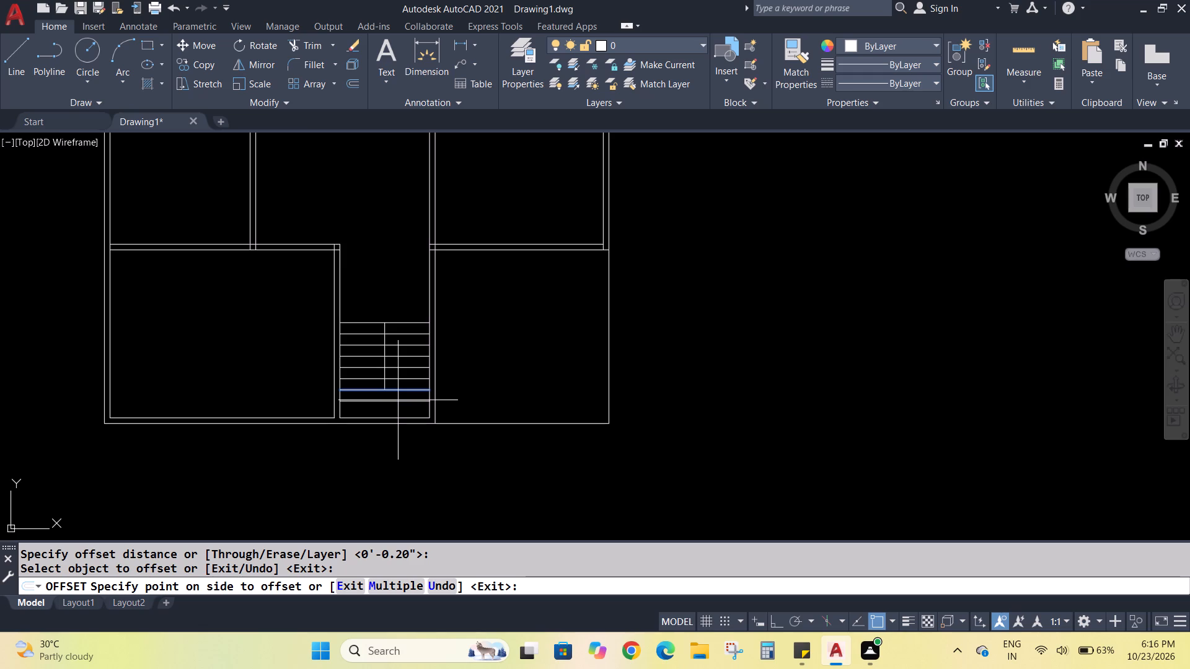
click(398, 400)
key(Escape)
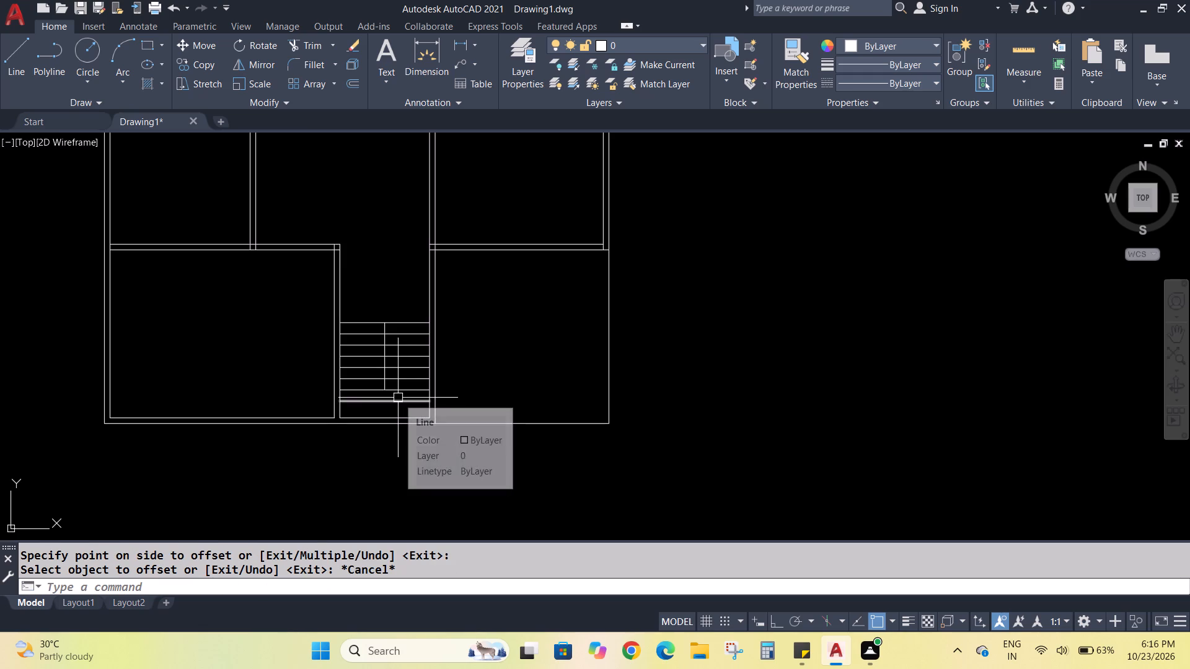
Offset the stair's vertical middle line 0.4 to each side.
key(o)
key(Return)
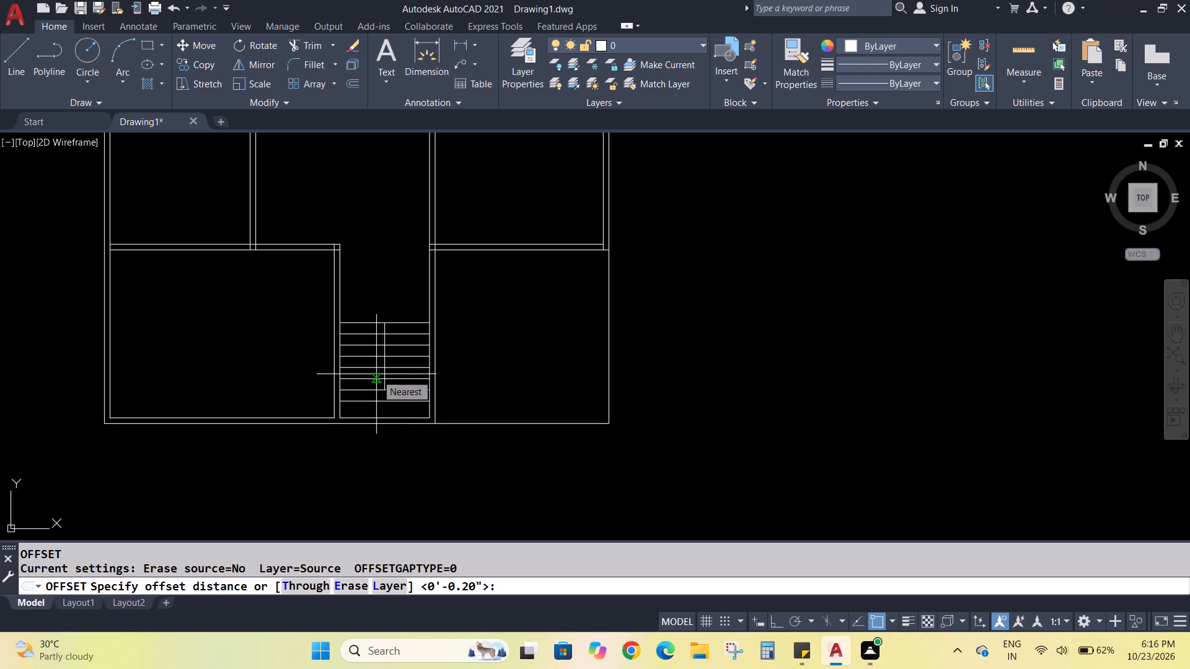
text(0.4)
key(Return)
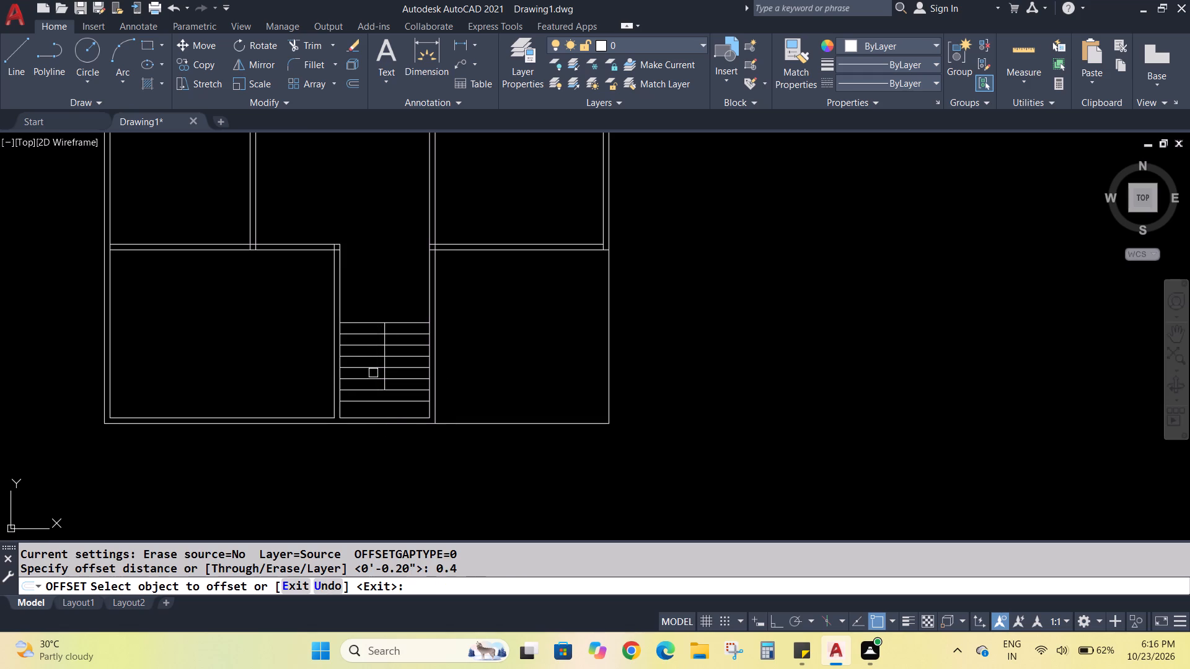
click(384, 351)
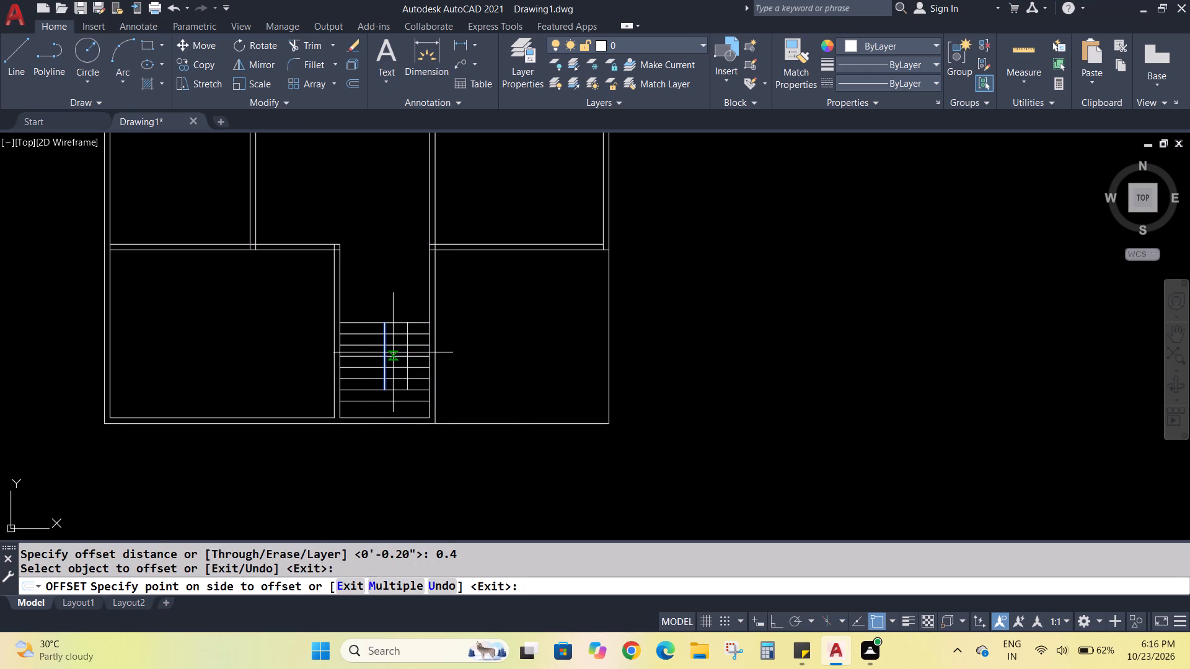
click(393, 352)
click(384, 348)
click(358, 346)
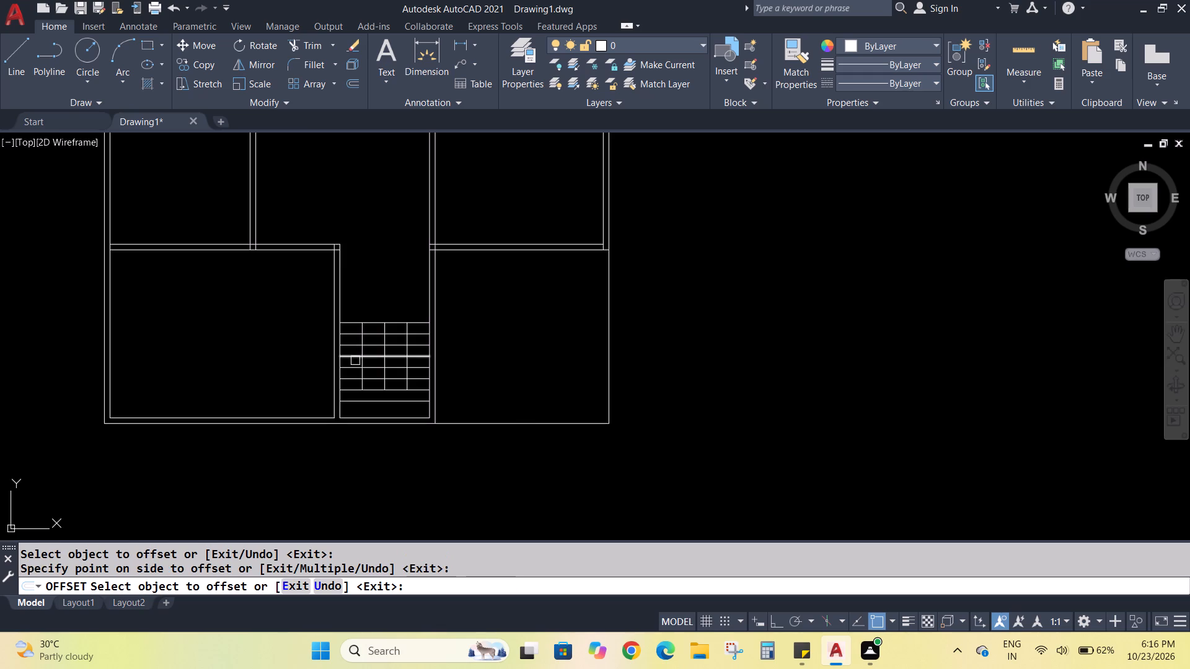
key(Escape)
key(Escape)
key(Escape)
key(Escape)
Extend the two outer vertical stair lines down to the lowest horizontal stair line.
text(EX)
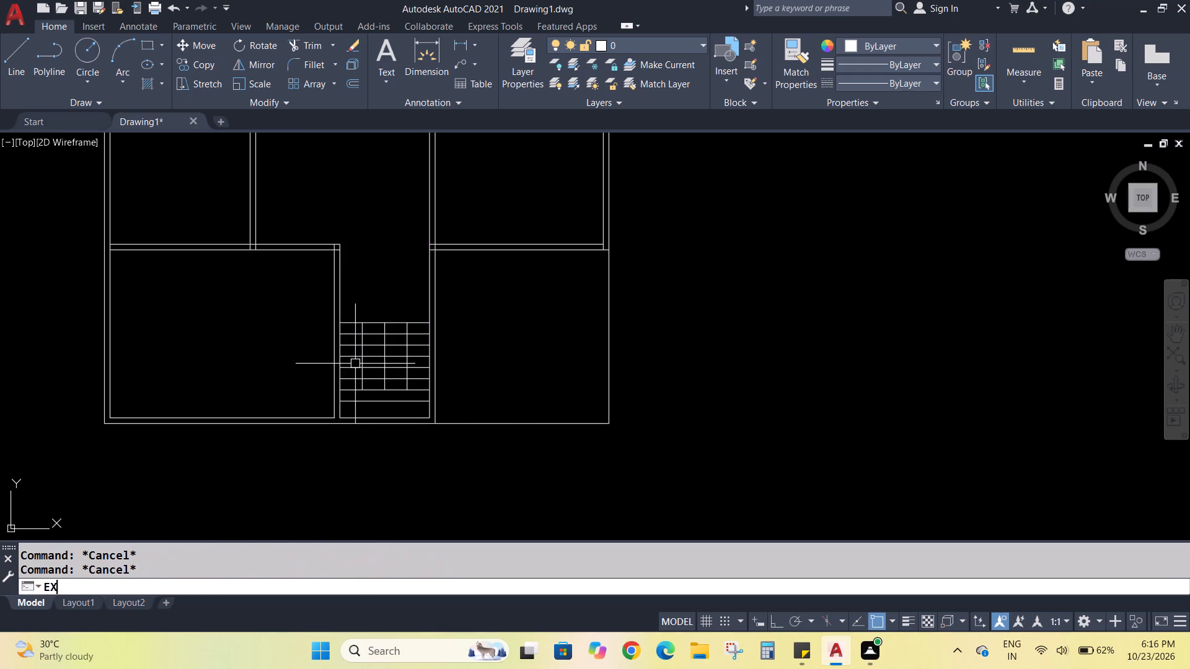
key(Return)
click(360, 378)
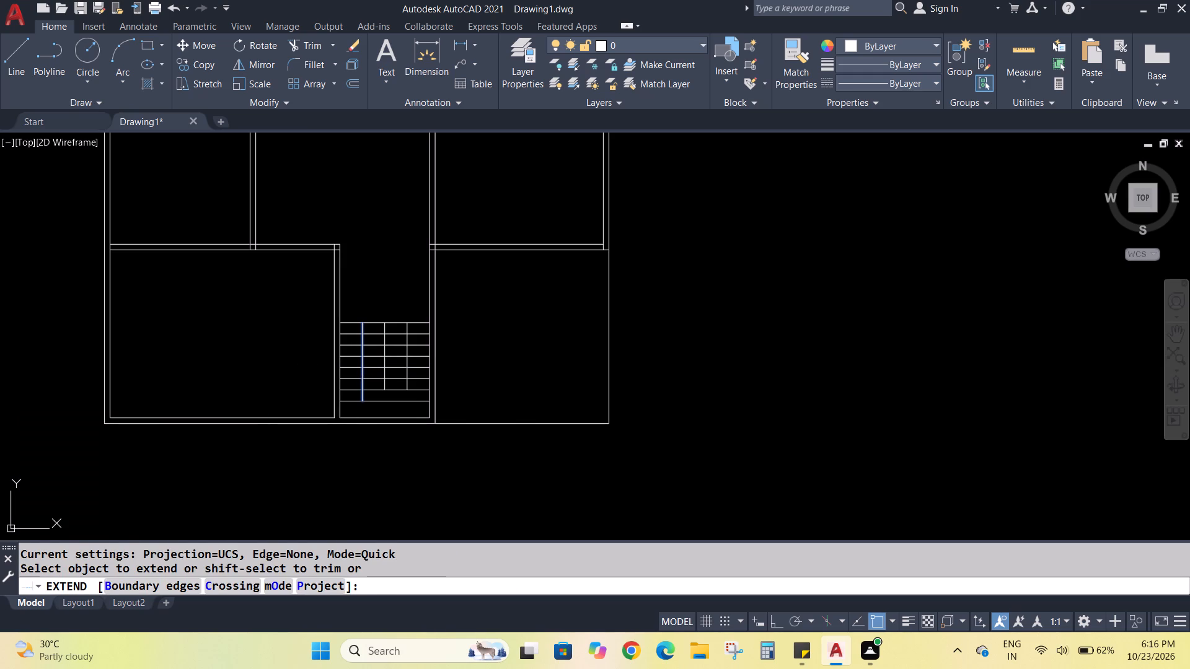
click(410, 374)
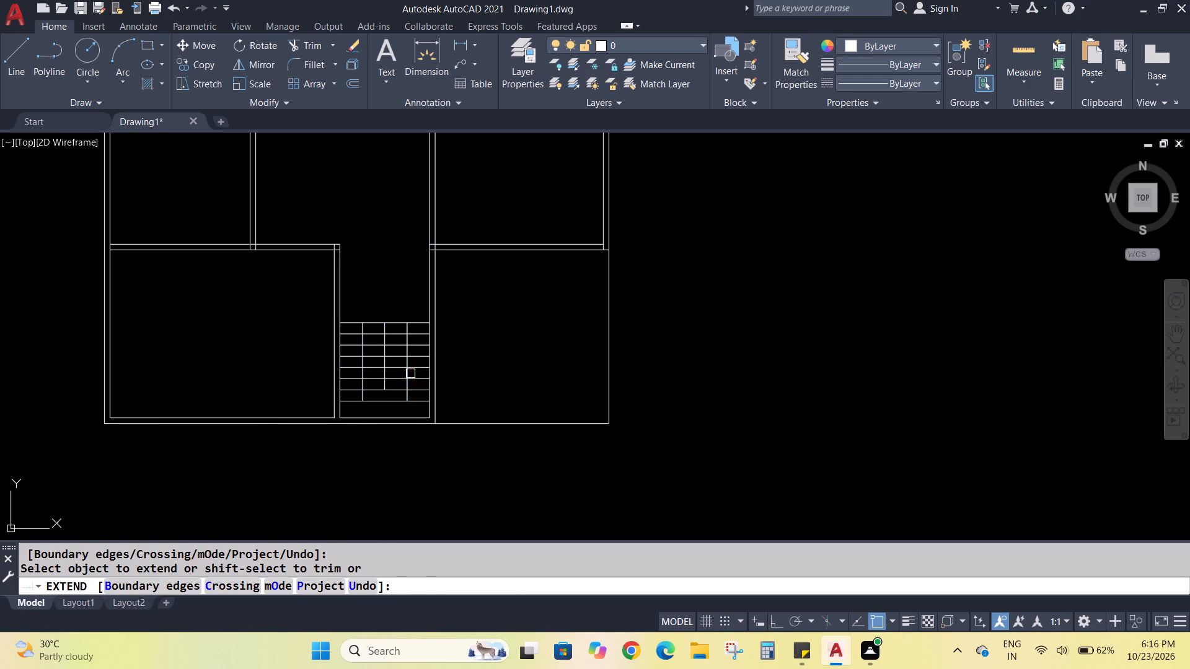
key(Escape)
key(Escape)
Trim both ends of the lowest horizontal stair line outside the two outer vertical stair lines.
text(TR)
key(Return)
click(351, 402)
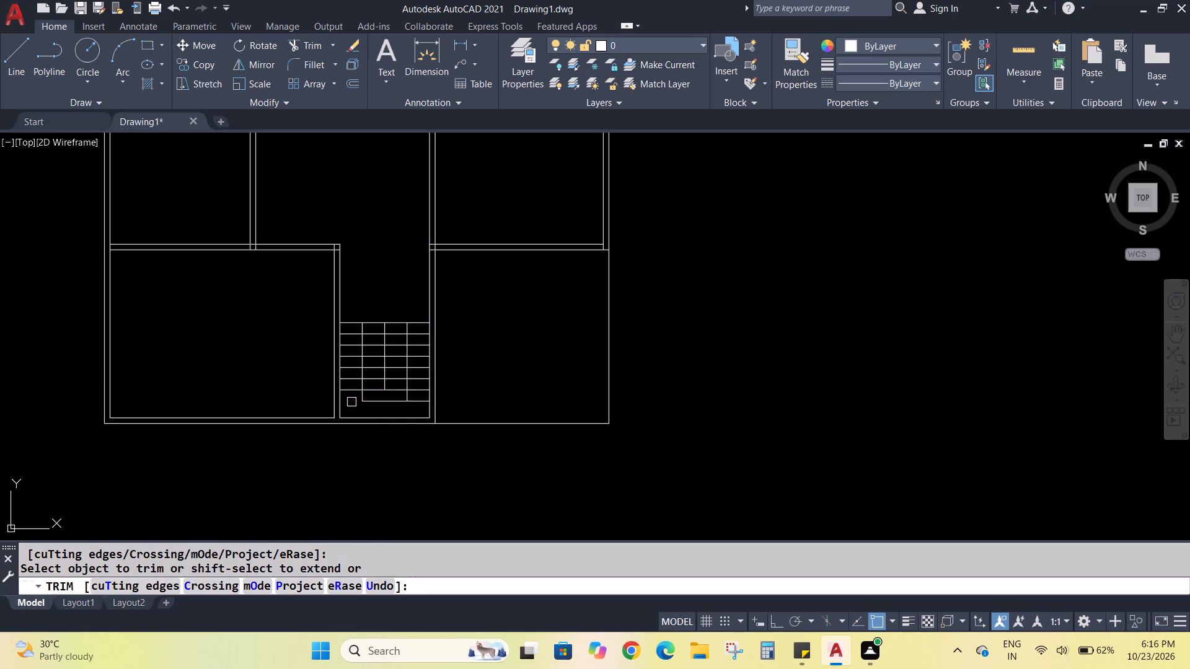
click(418, 401)
key(Escape)
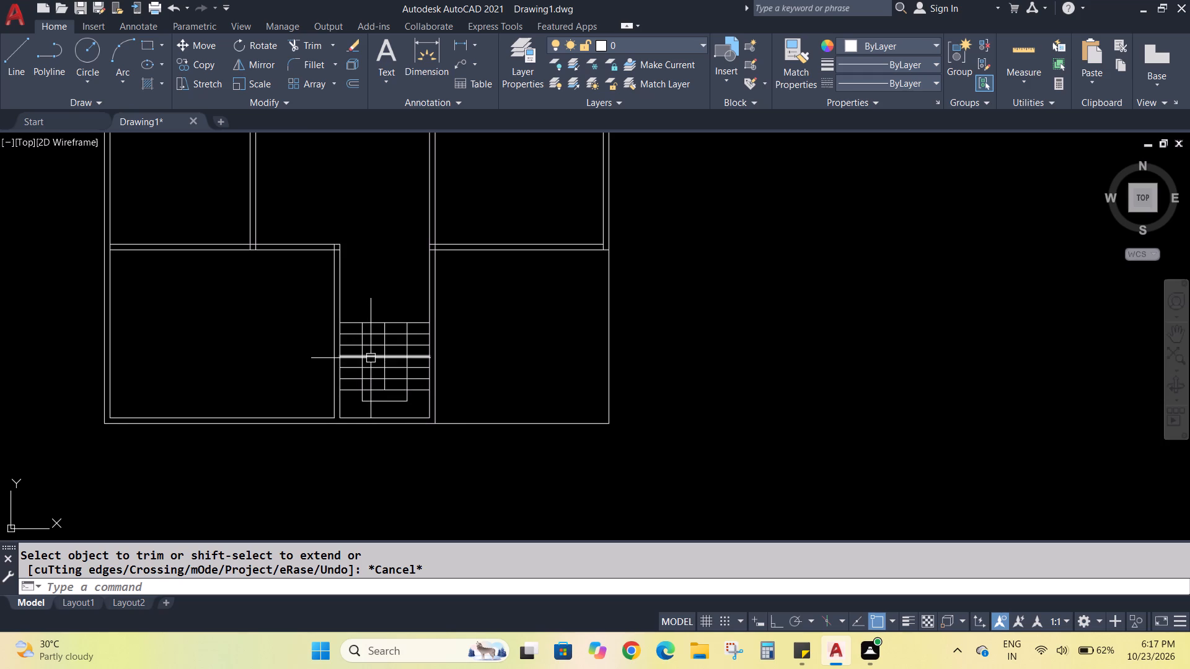
With Ortho on, draw a 0.2 line straight up from the top end of the stair's left vertical line.
scroll(351, 314, up, 2)
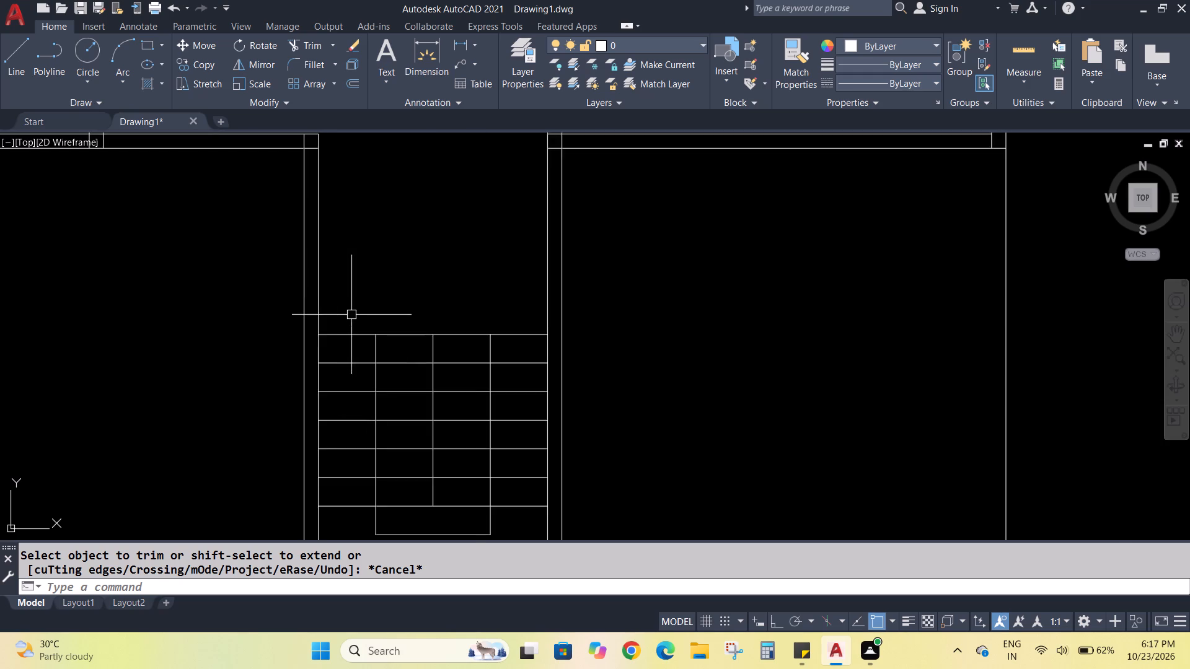
scroll(360, 320, up, 4)
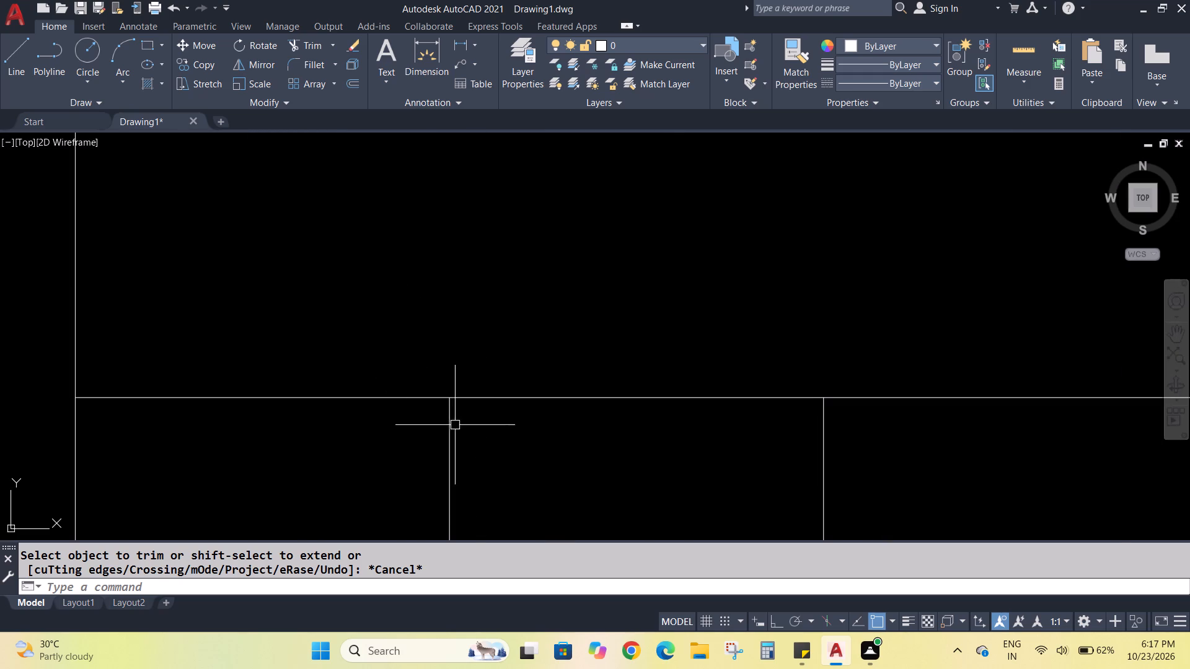
key(l)
key(Return)
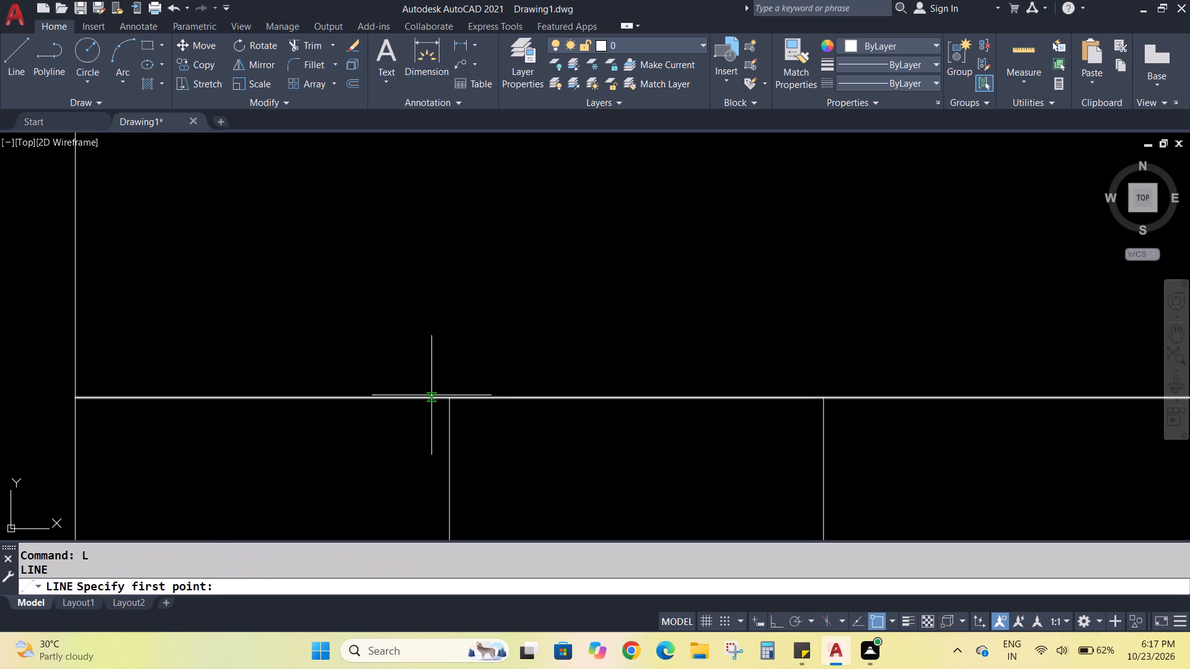
click(775, 619)
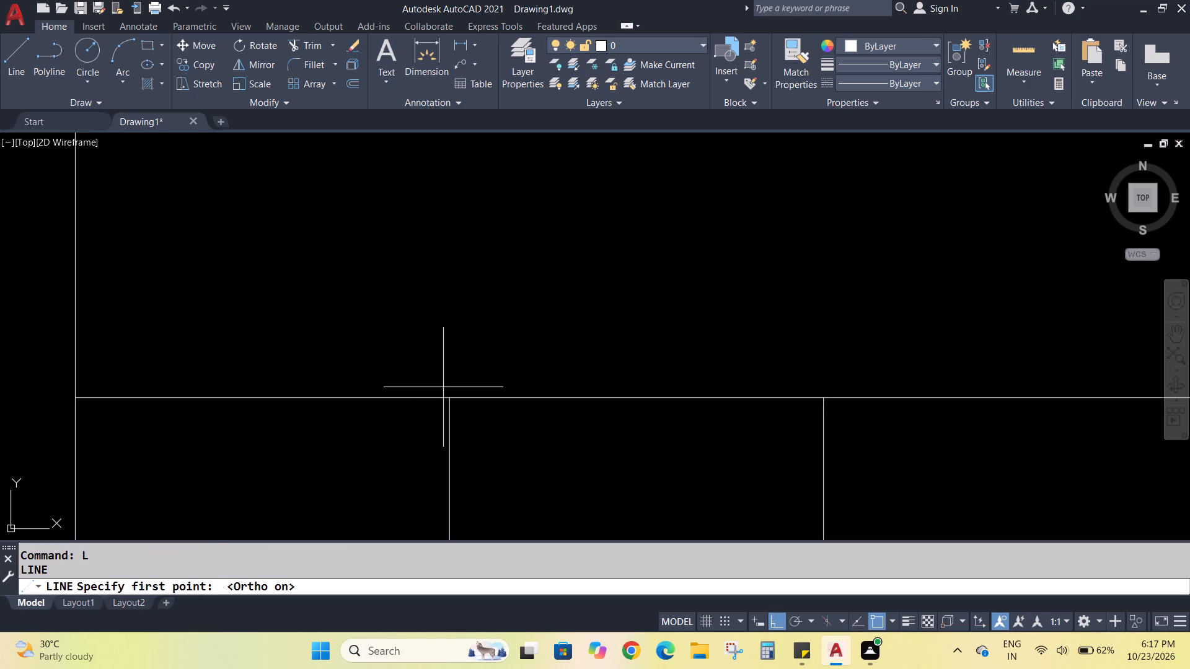
click(446, 396)
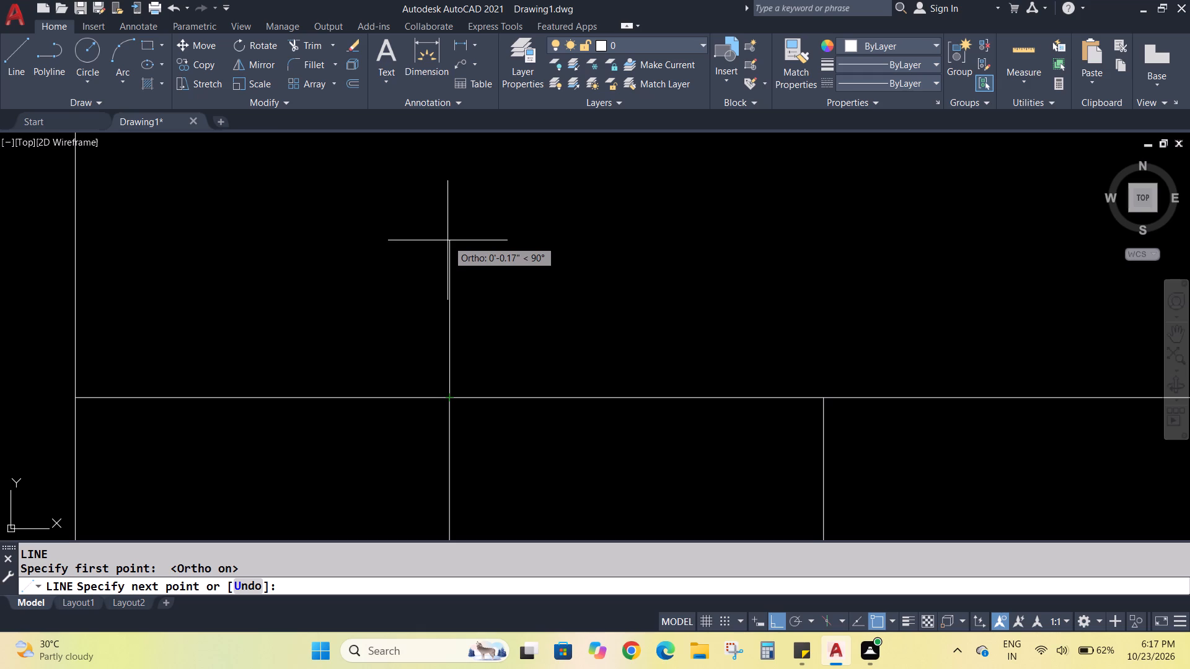
scroll(449, 234, down, 3)
scroll(449, 234, up, 1)
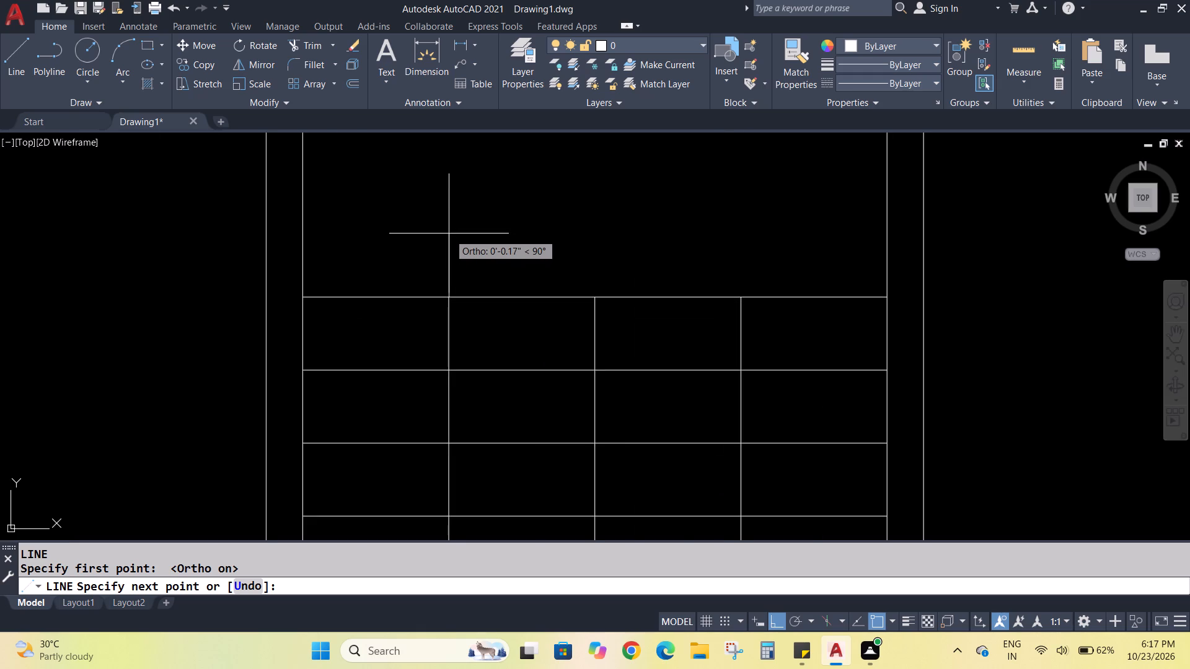
text(0.2)
key(Return)
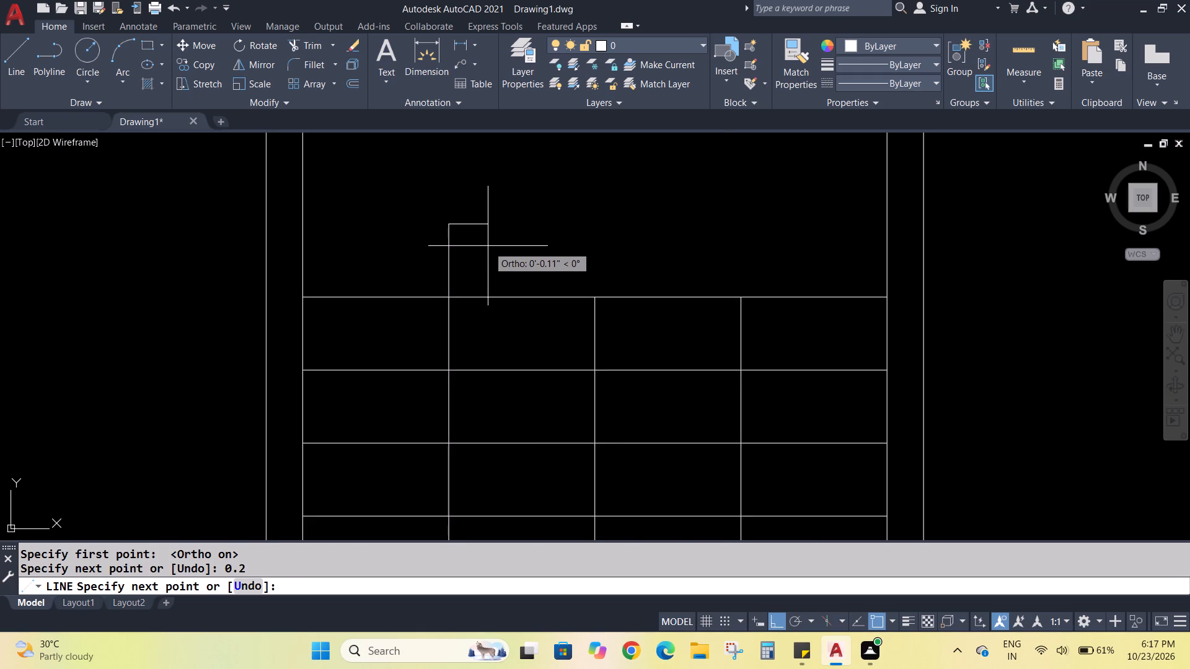
key(Escape)
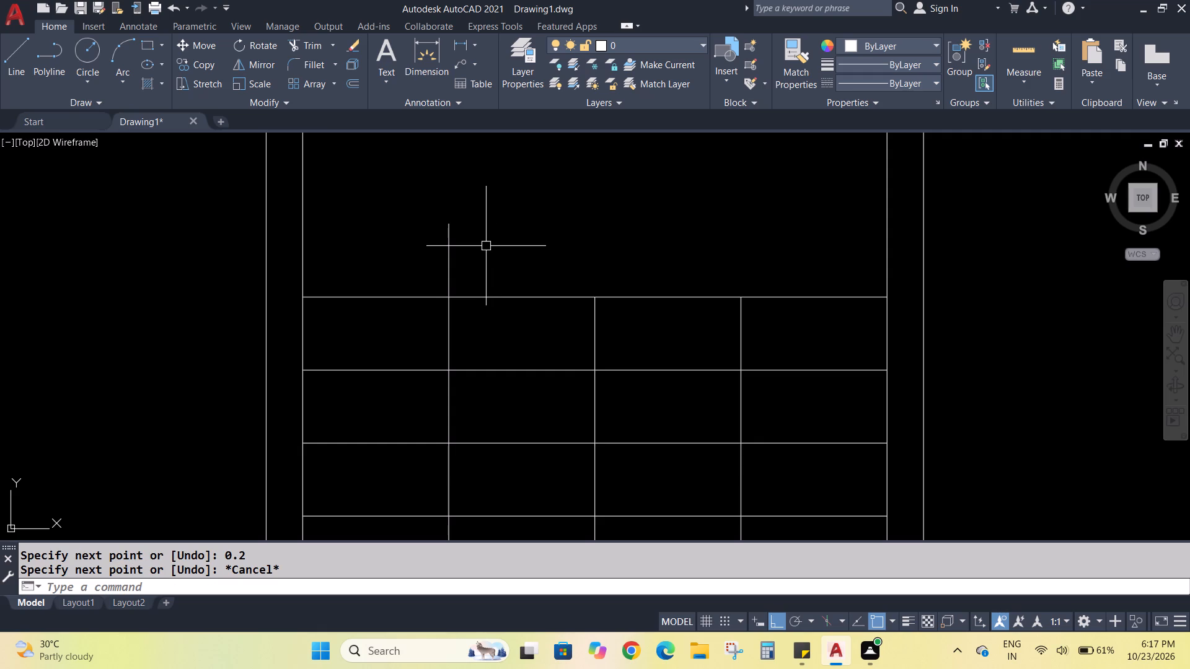
key(Escape)
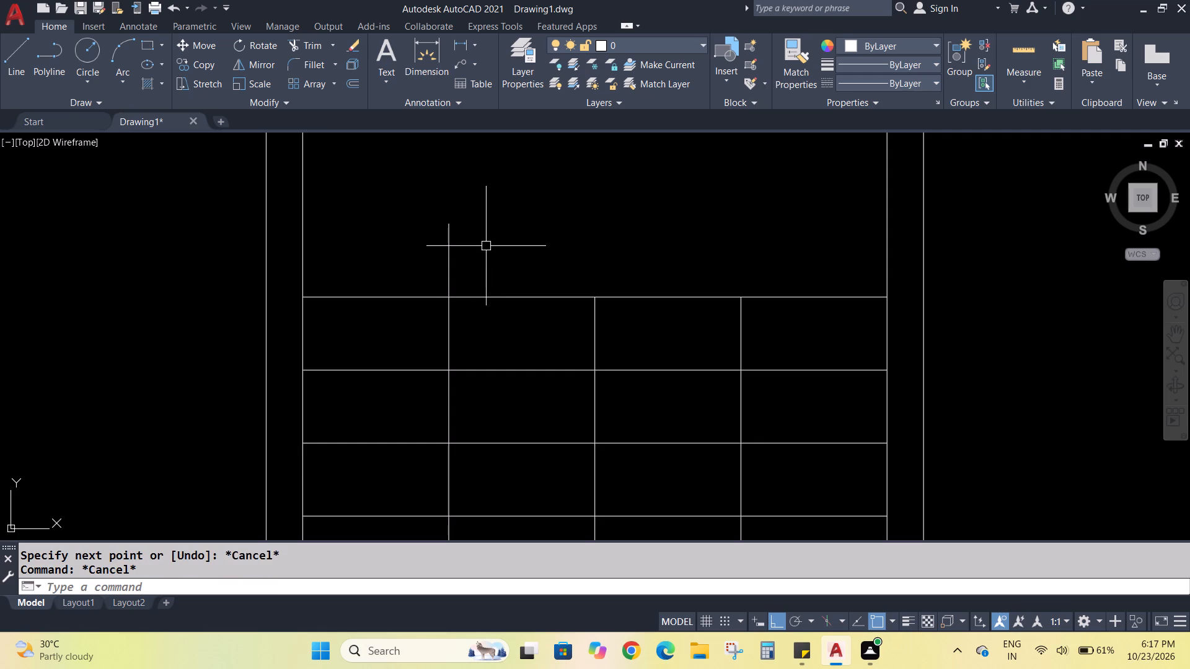
key(Escape)
key(Escape)
Draw a horizontal line toward the stair's middle from the upper end of the short vertical line above the top tread.
key(l)
key(Return)
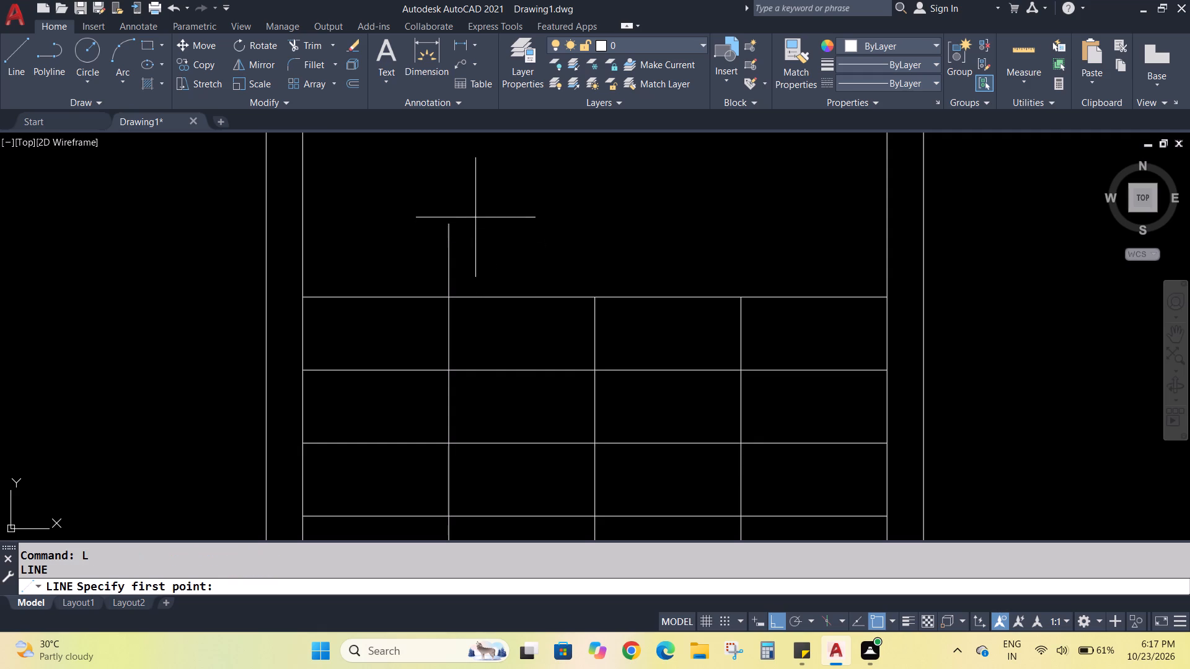
click(450, 224)
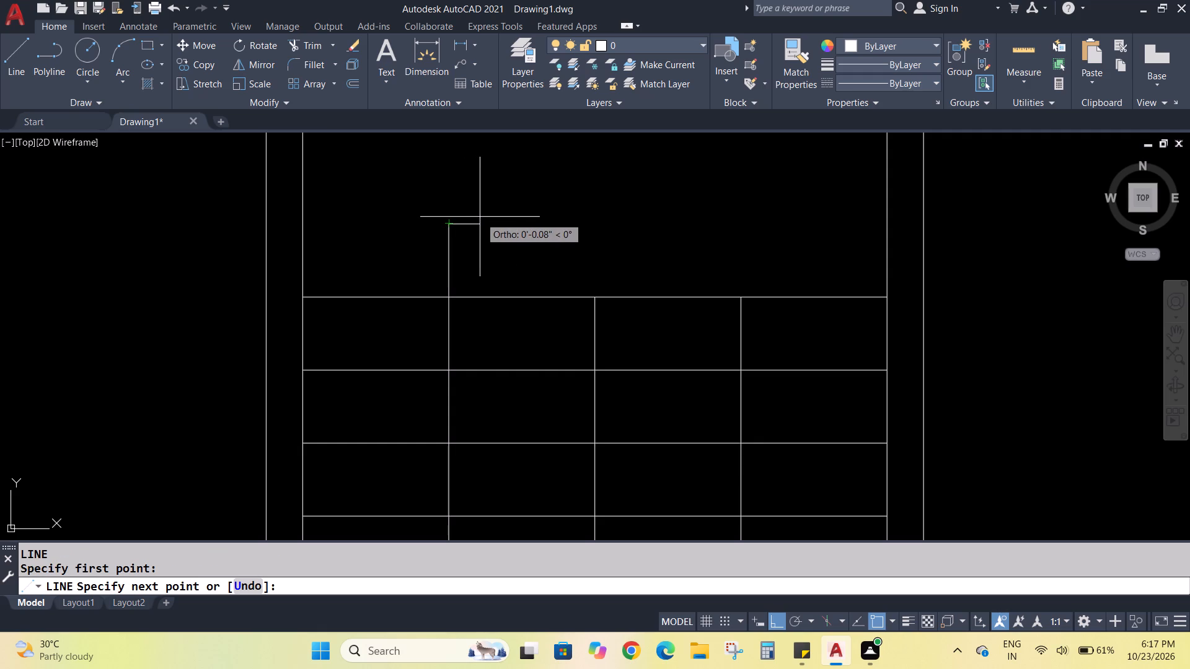
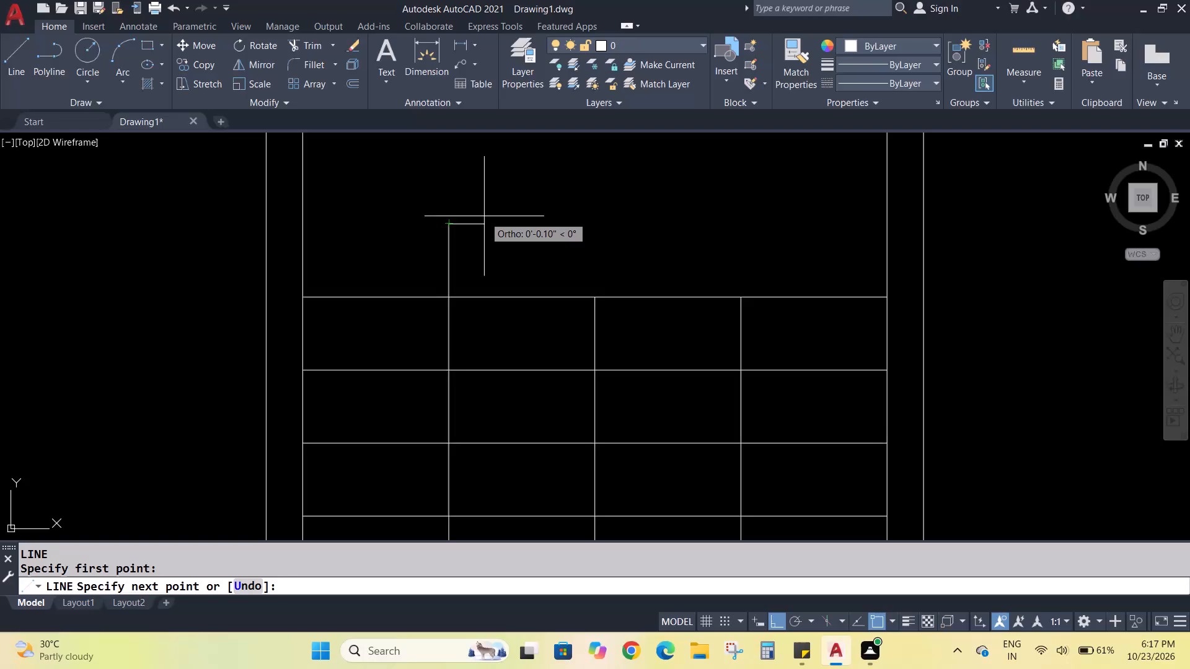
Make the horizontal line above the stair 0.1 long and connect its free end diagonally to the top of the stair's left vertical line.
key(0)
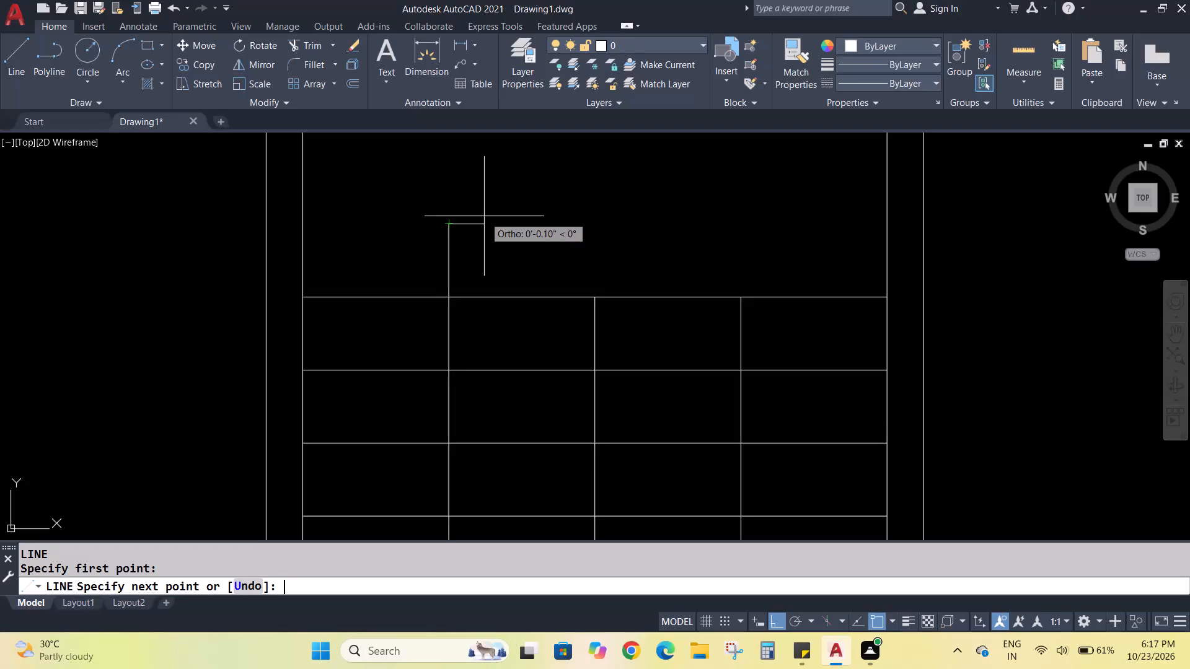
key(period)
key(1)
key(Return)
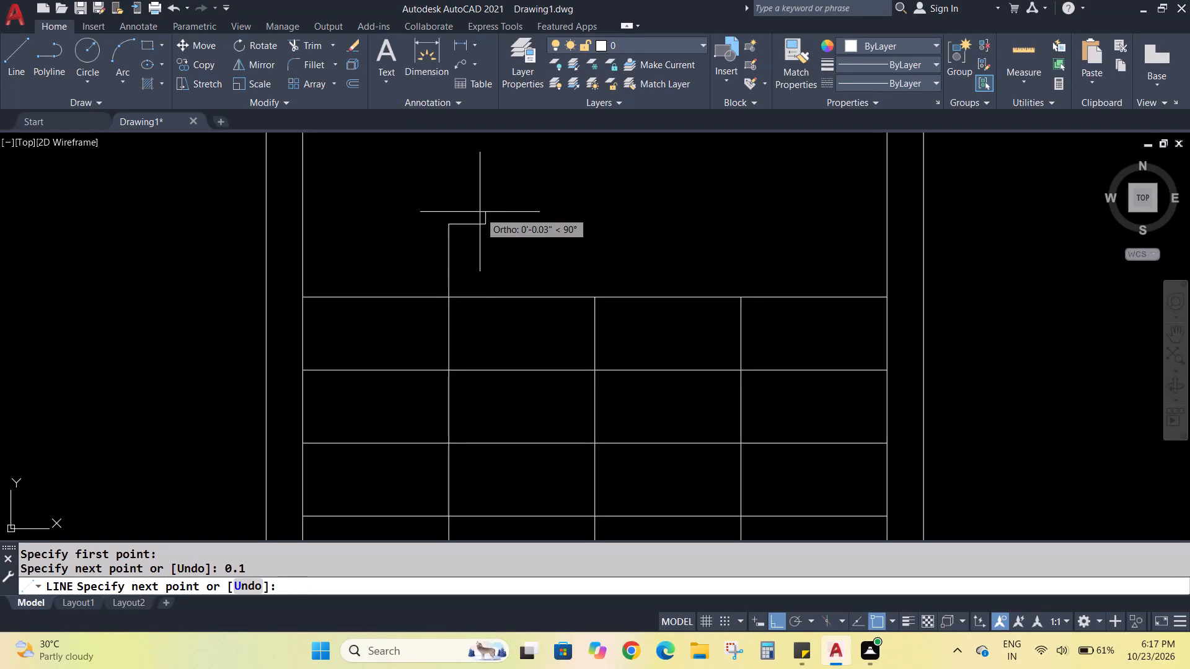
click(448, 301)
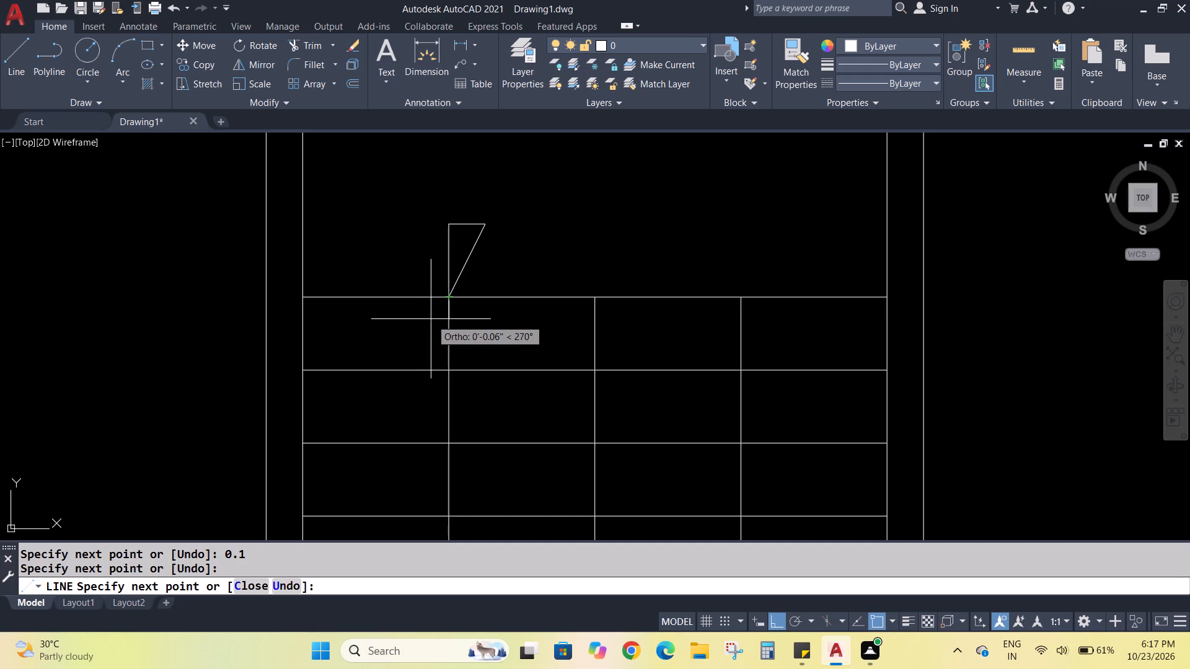
key(Escape)
Mirror the short horizontal line and the diagonal line about the short vertical line above the stair, keeping the originals.
scroll(431, 313, up, 1)
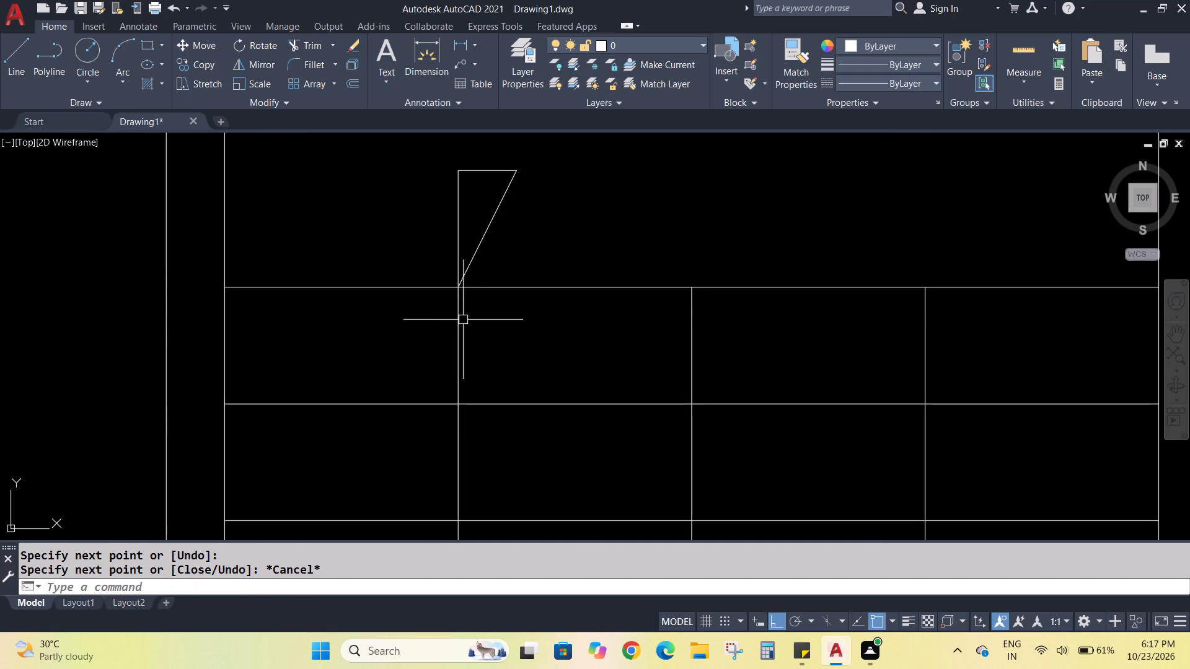
middle_drag(532, 295, 563, 377)
scroll(532, 295, up, 1)
middle_drag(574, 338, 583, 364)
click(383, 141)
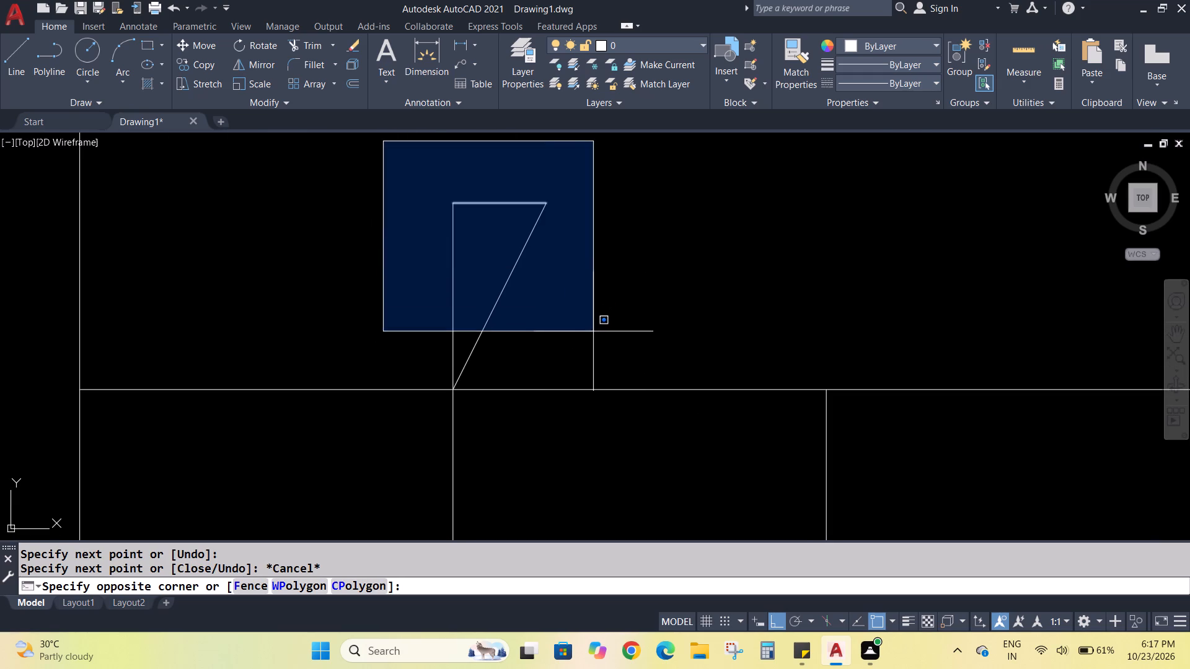
click(558, 387)
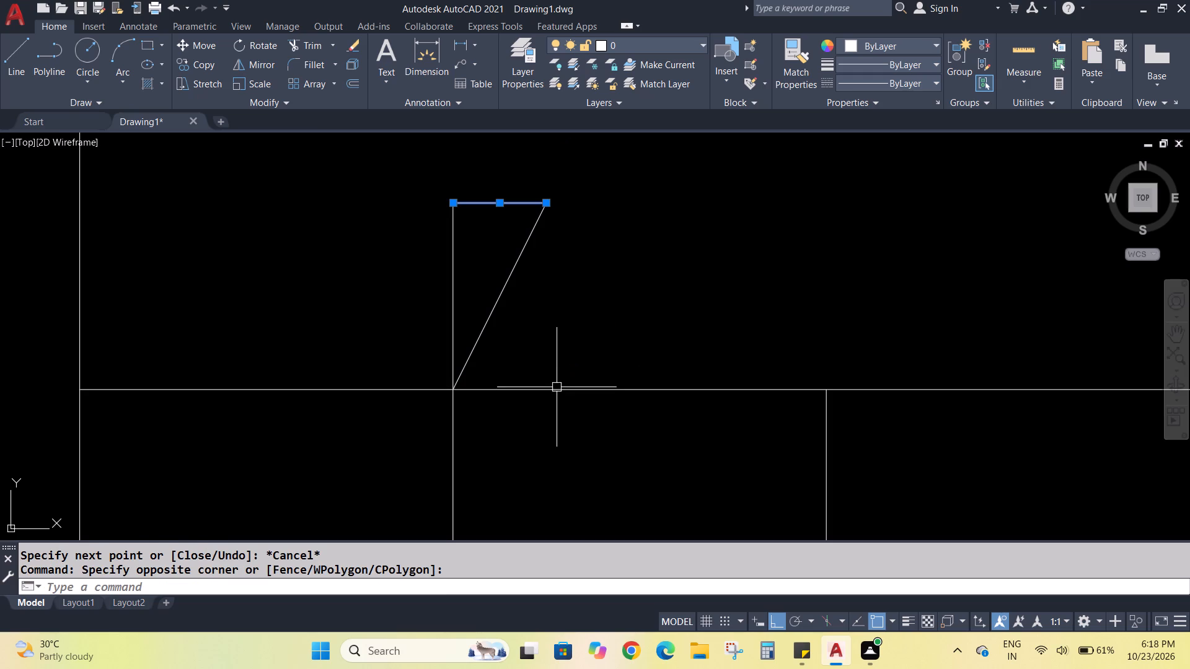
click(509, 286)
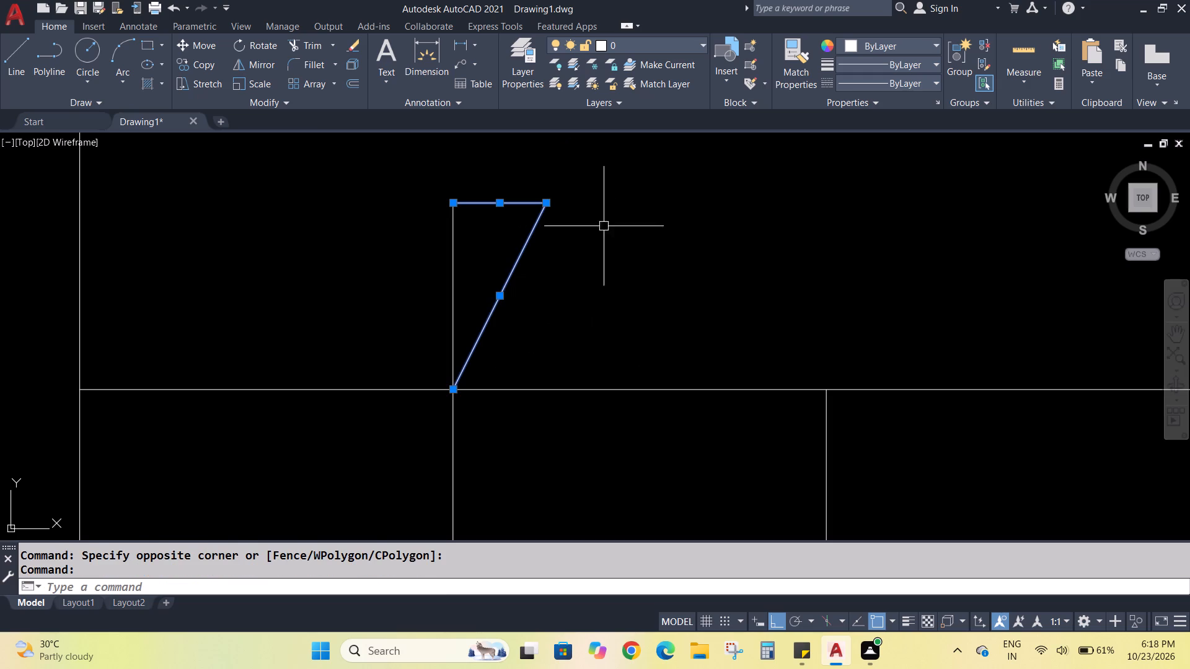
click(244, 59)
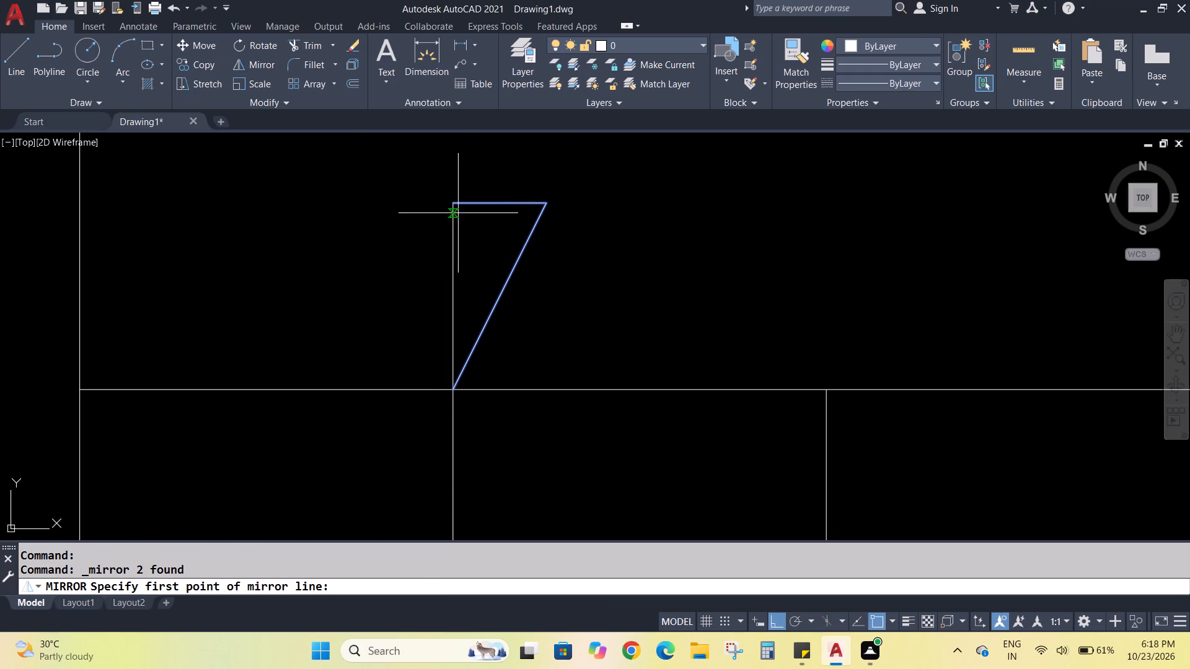
click(454, 207)
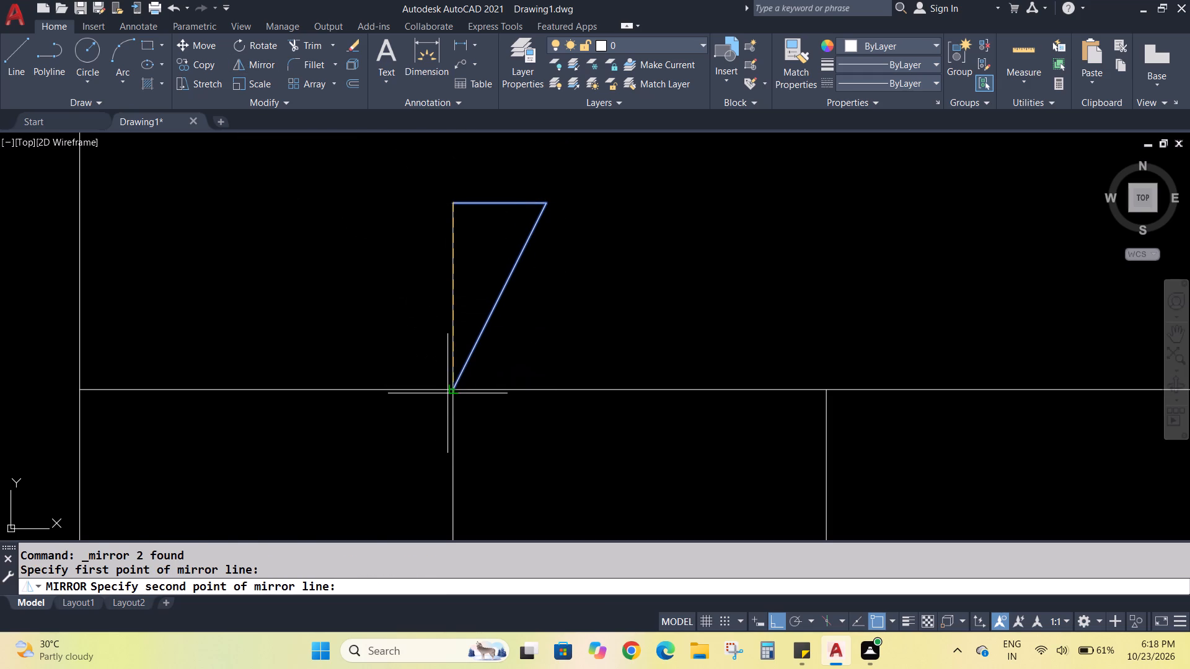
click(450, 390)
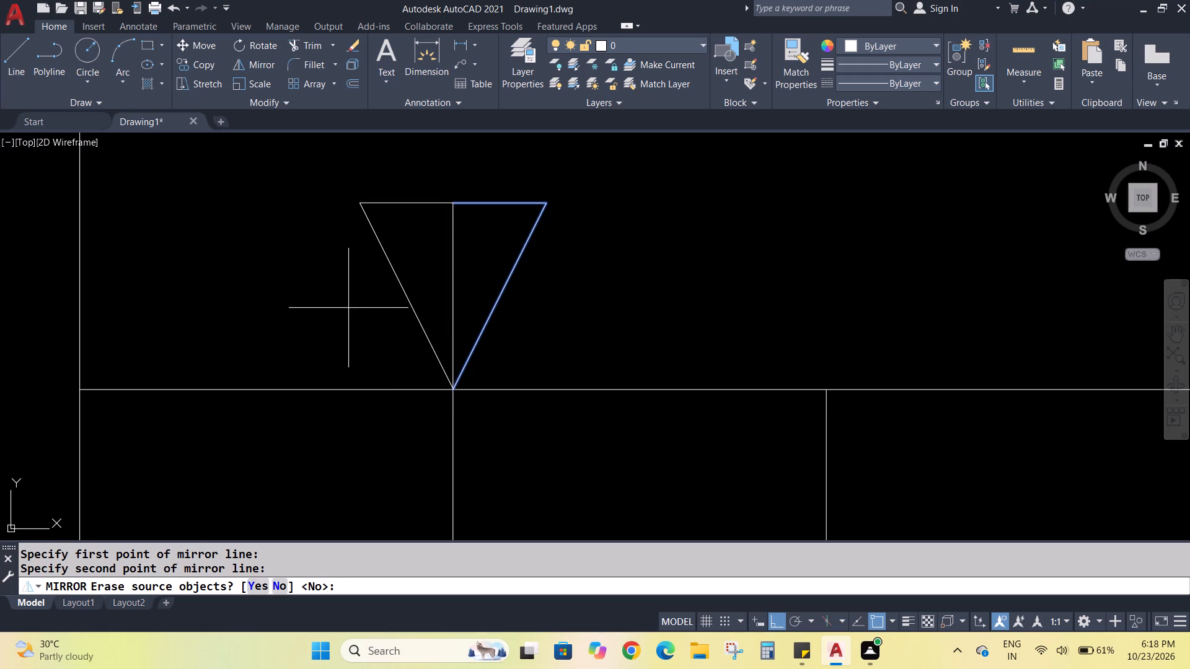
key(Return)
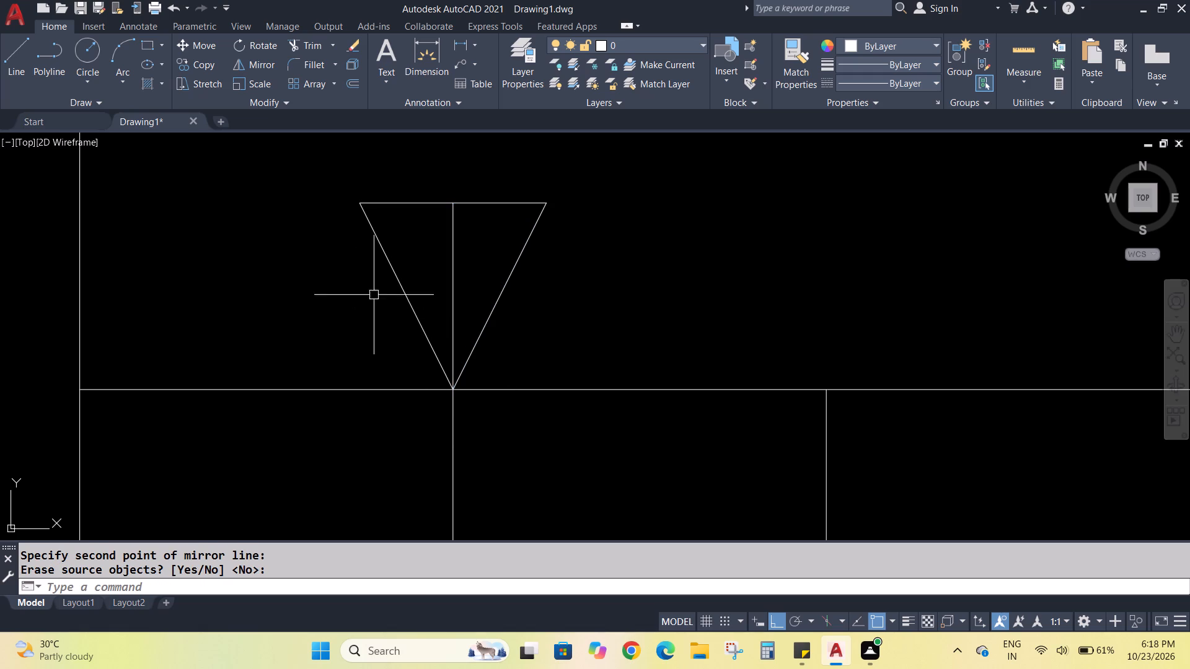
Delete the short vertical line in the middle of the triangle above the stair.
click(454, 286)
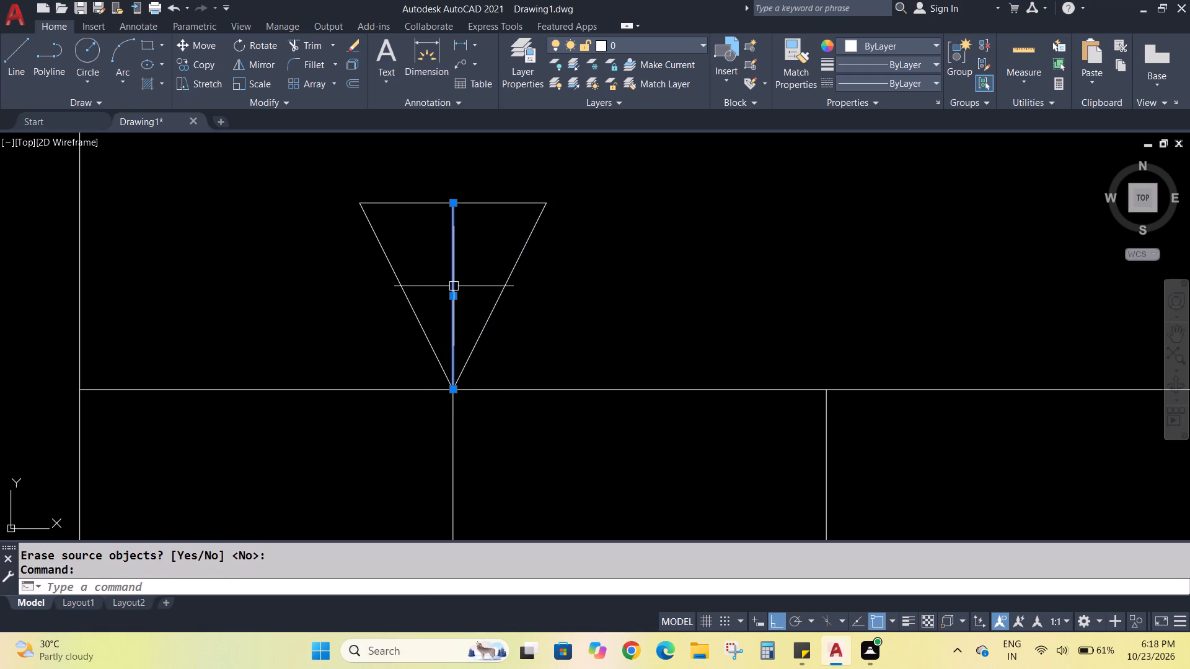
key(Delete)
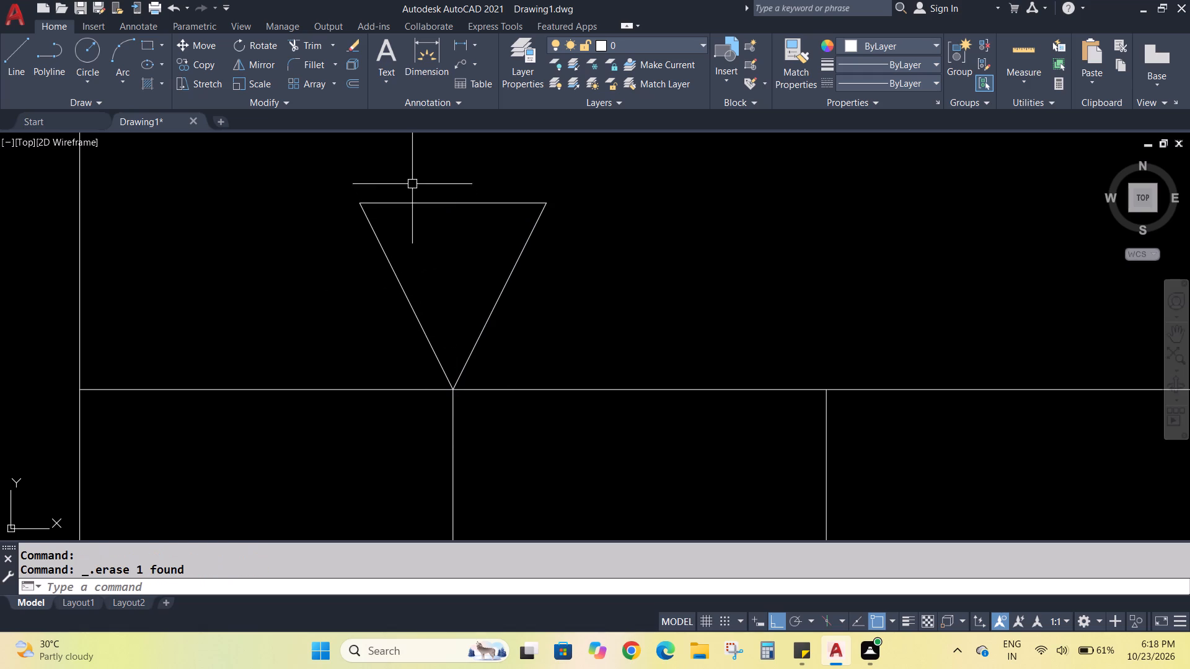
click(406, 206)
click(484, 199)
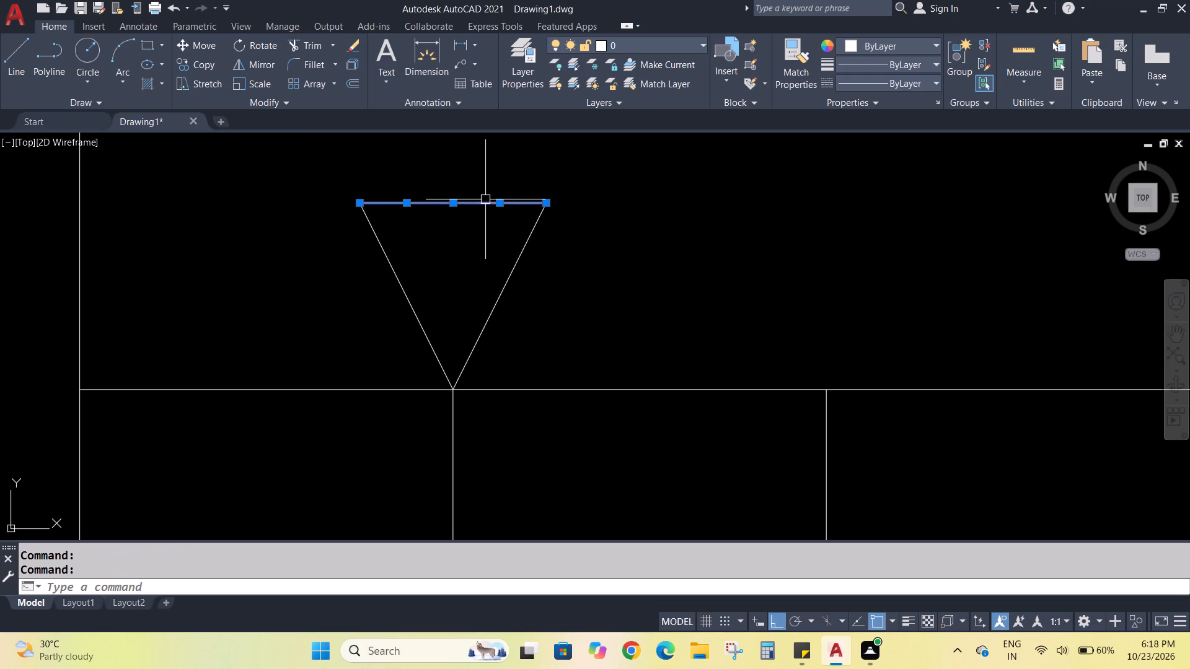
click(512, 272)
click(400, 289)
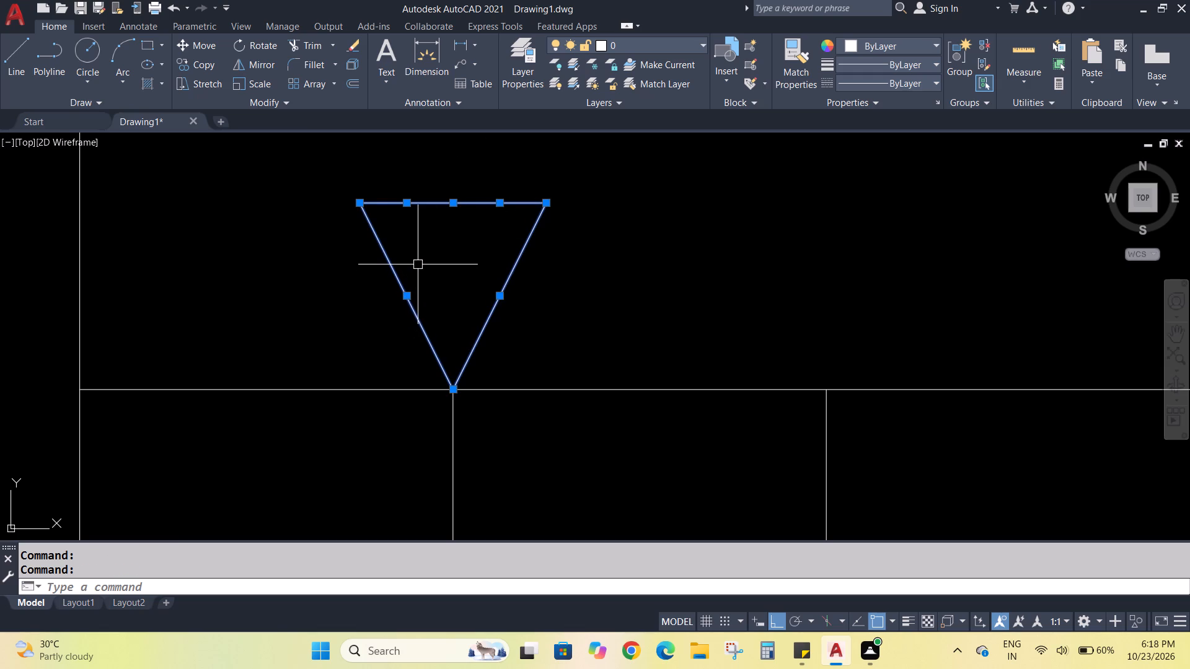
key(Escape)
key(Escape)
Join the four lines of the triangle arrowhead above the stair into one polyline.
text(J\)
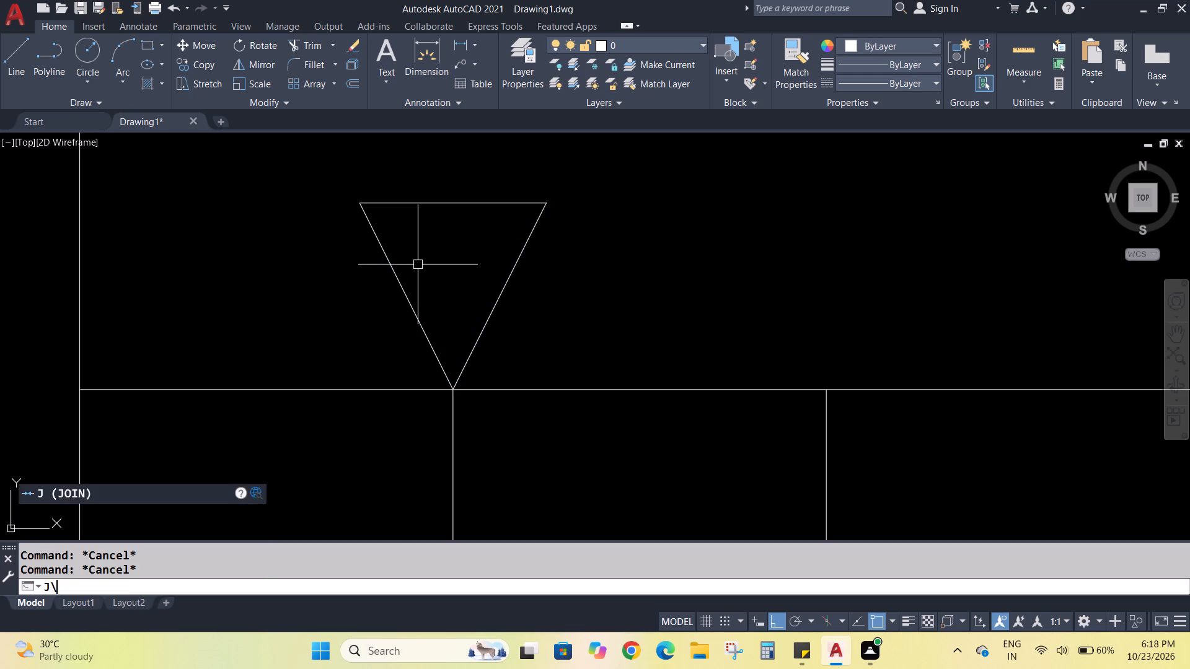
key(BackSpace)
key(Return)
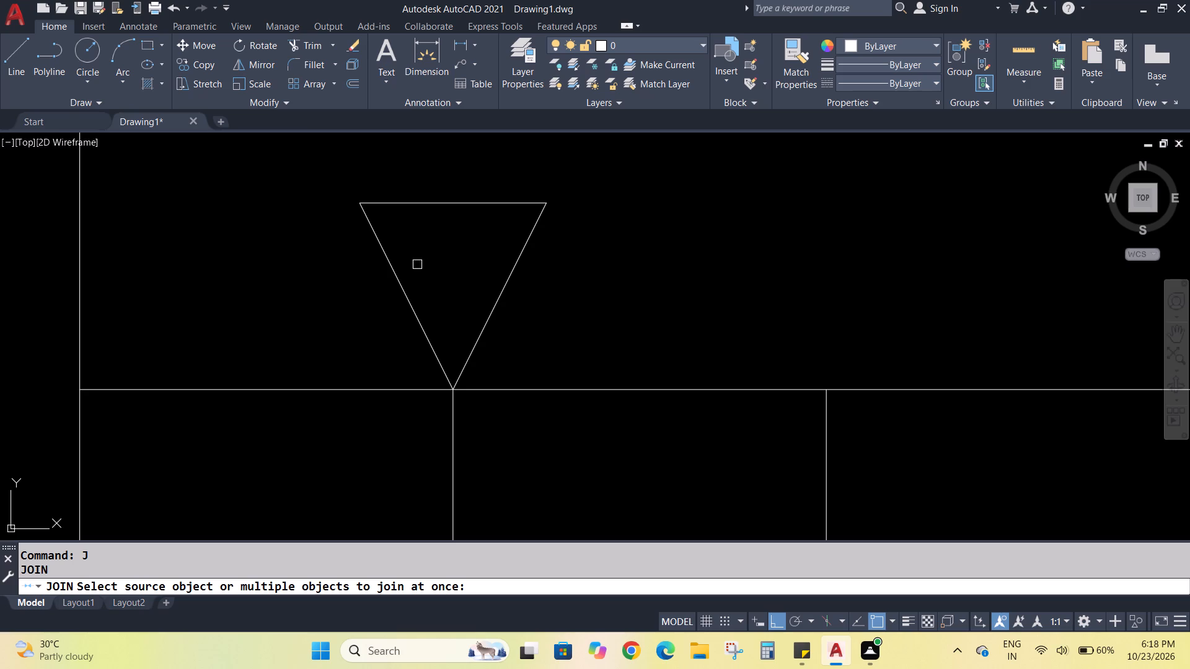
click(407, 294)
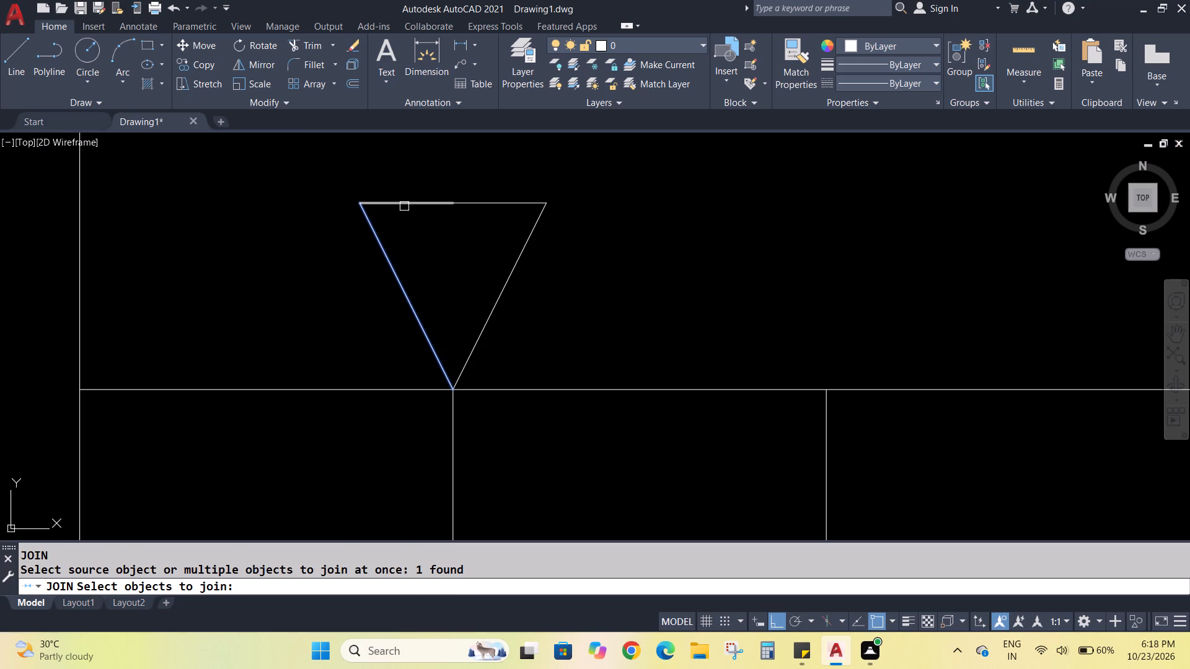
click(403, 206)
click(483, 206)
click(517, 256)
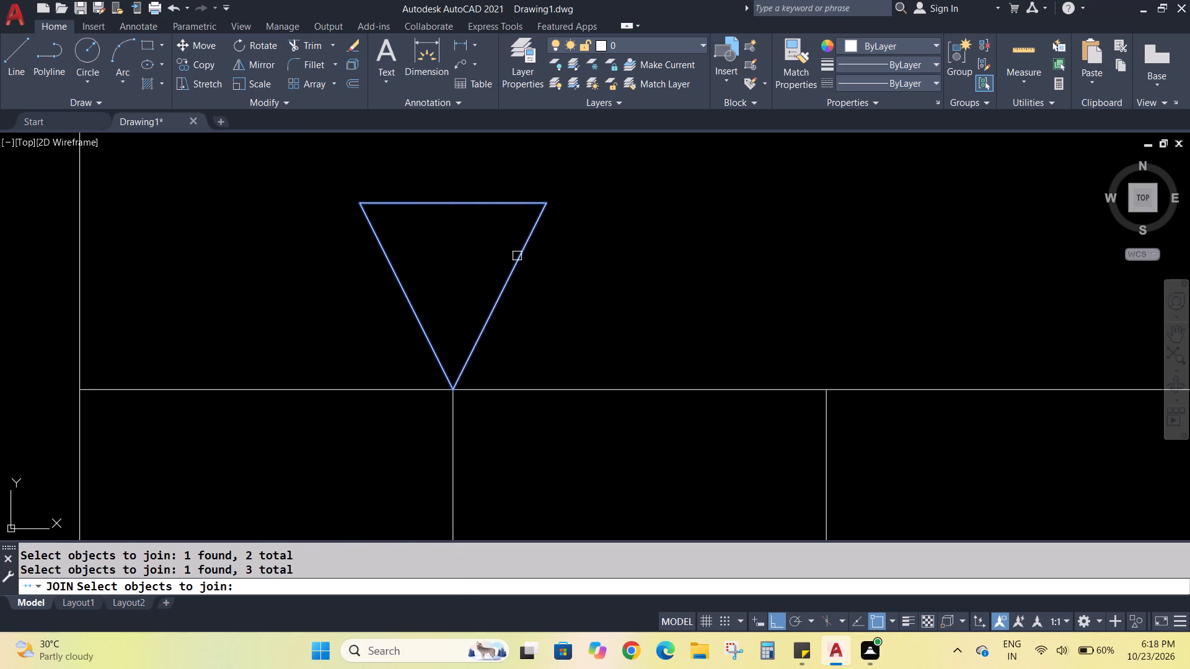
key(Return)
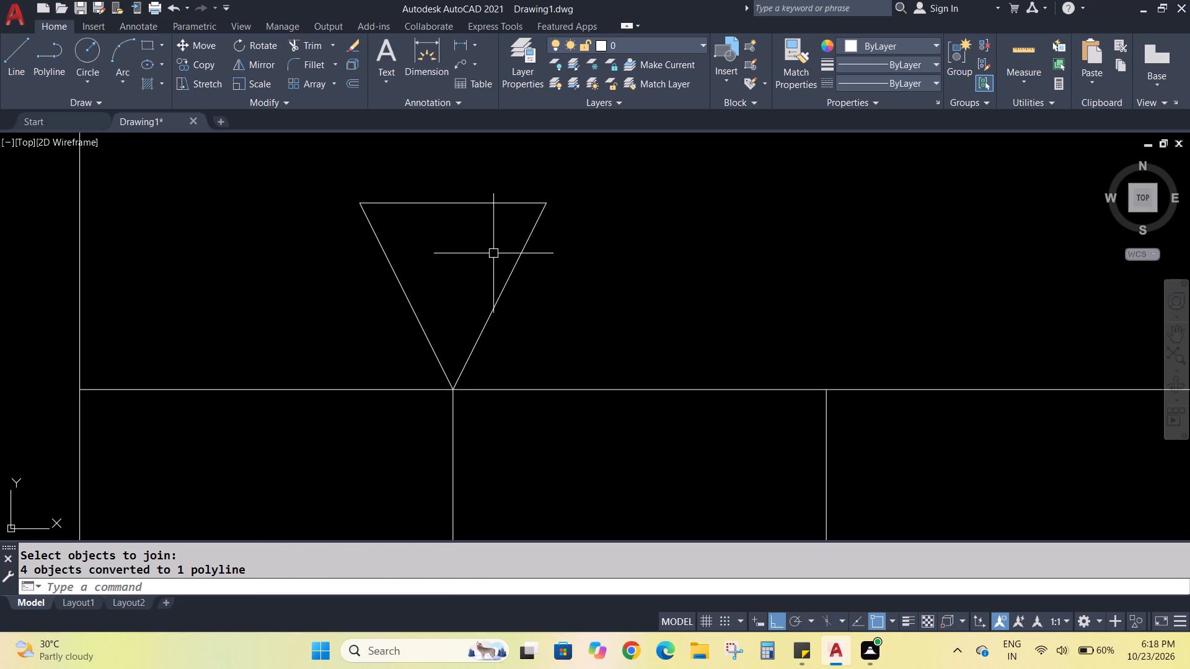
key(Escape)
key(Escape)
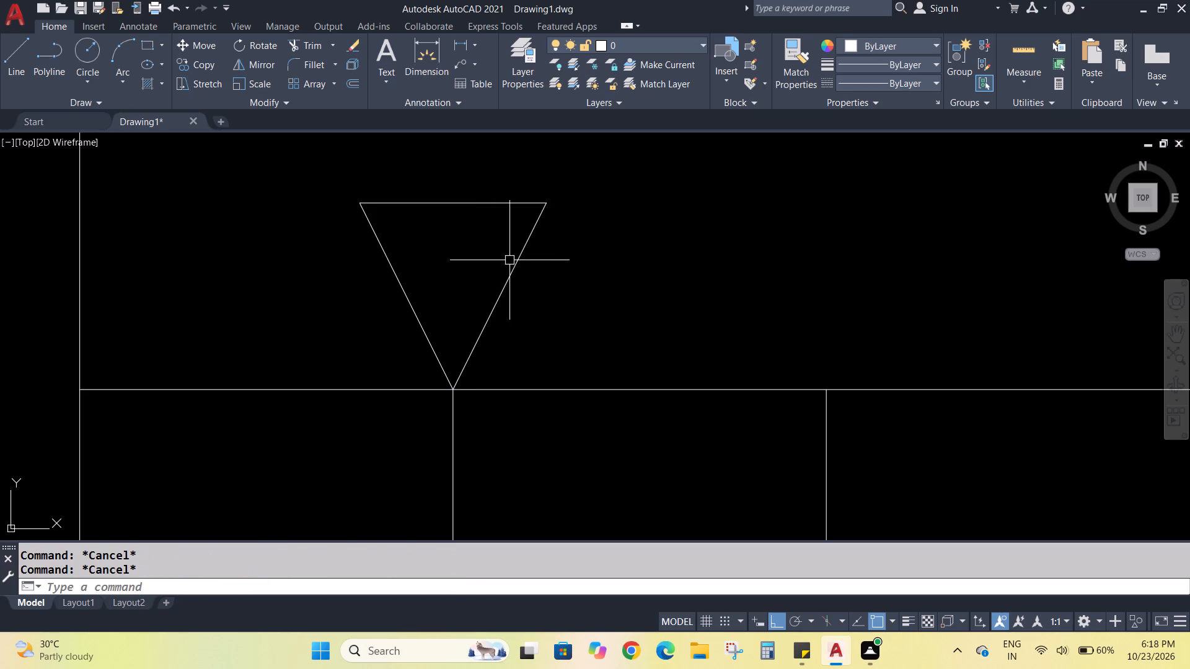
Trim the overlapping lines where the wall between the two right-hand rooms meets the passage's right wall.
scroll(497, 269, down, 5)
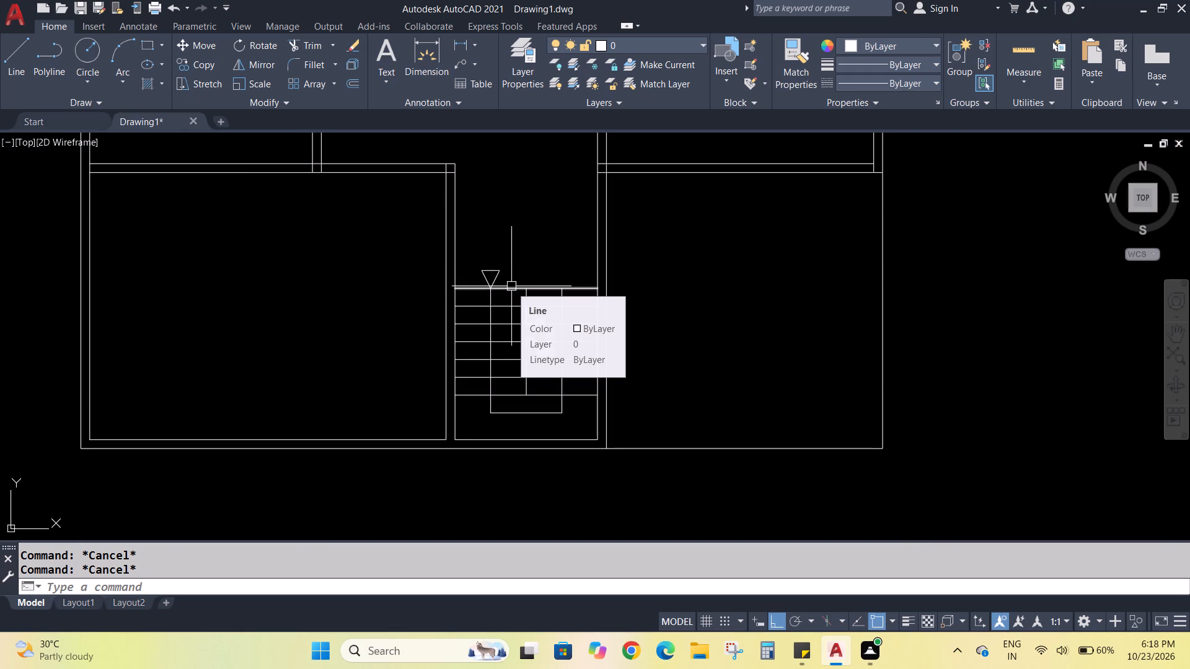
key(Escape)
key(Escape)
text(TR)
key(Return)
middle_drag(718, 237, 713, 251)
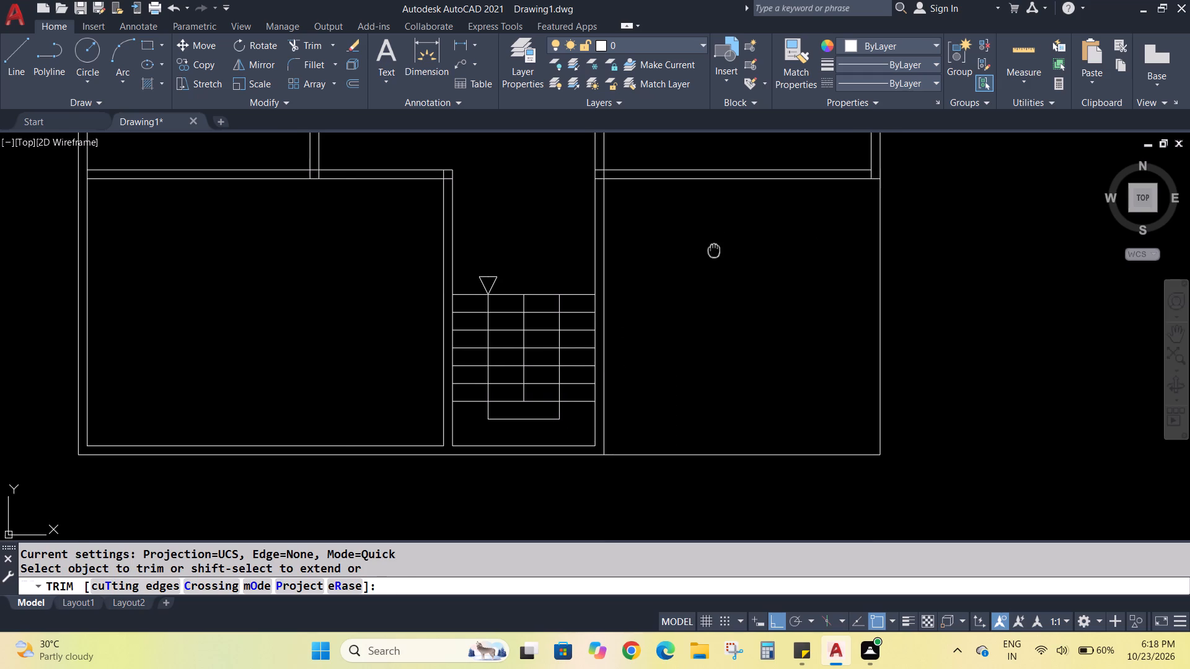
middle_drag(713, 251, 702, 429)
scroll(583, 391, up, 4)
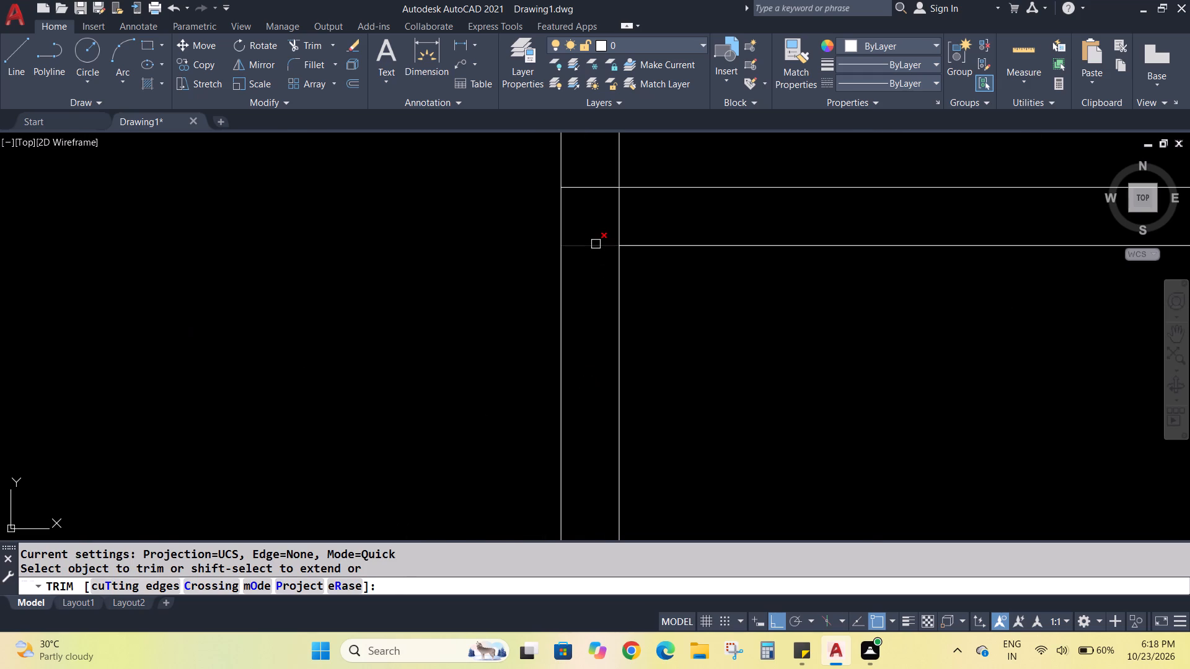
click(596, 244)
click(581, 189)
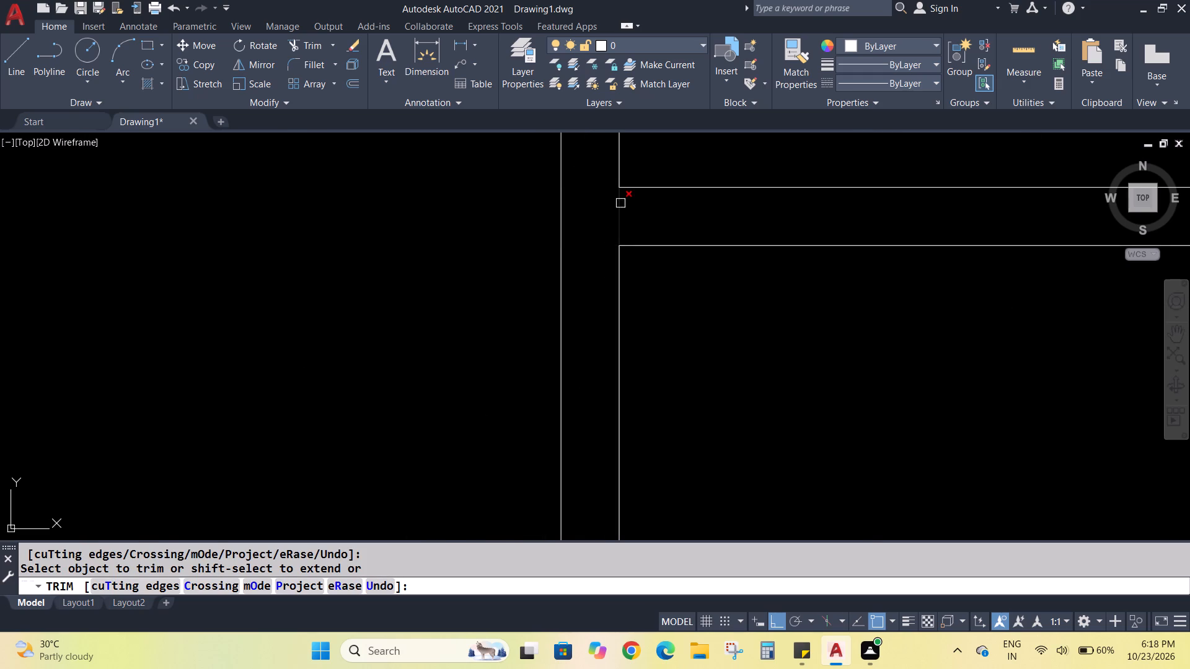
click(617, 213)
Trim the inner vertical line where the wall between the two right-hand rooms meets the outer right wall.
scroll(695, 319, down, 4)
scroll(982, 304, up, 3)
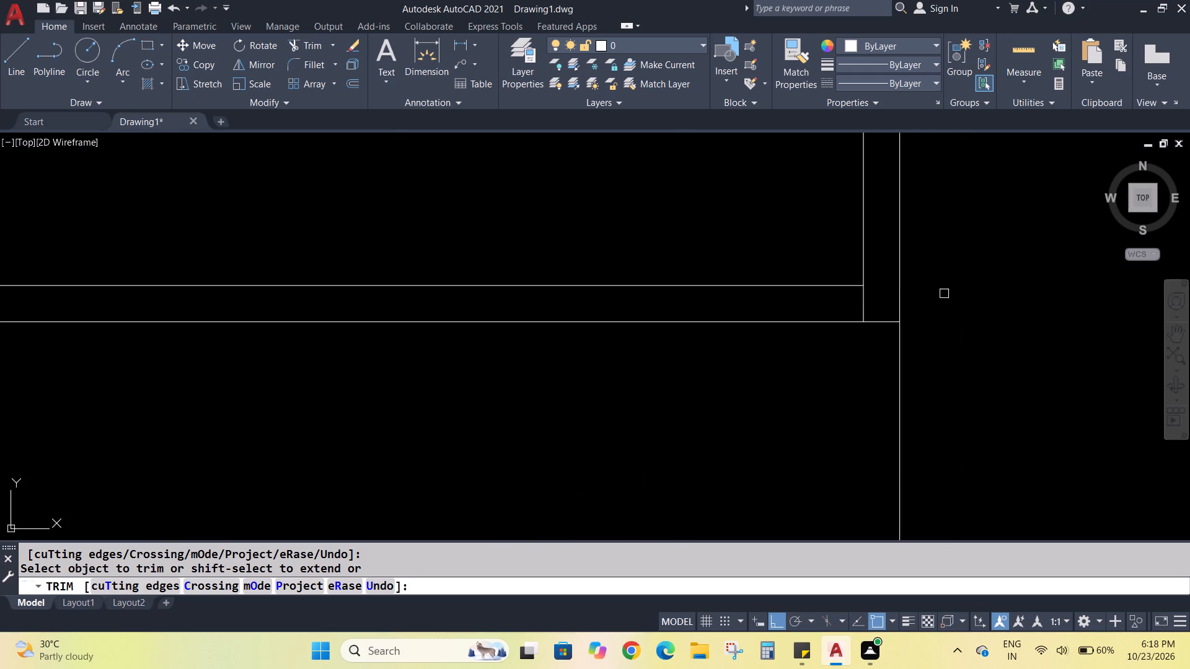
scroll(861, 304, up, 2)
click(867, 306)
Trim the inner vertical line's stub between the double wall lines at the upper right room's top outer corner.
scroll(866, 311, down, 6)
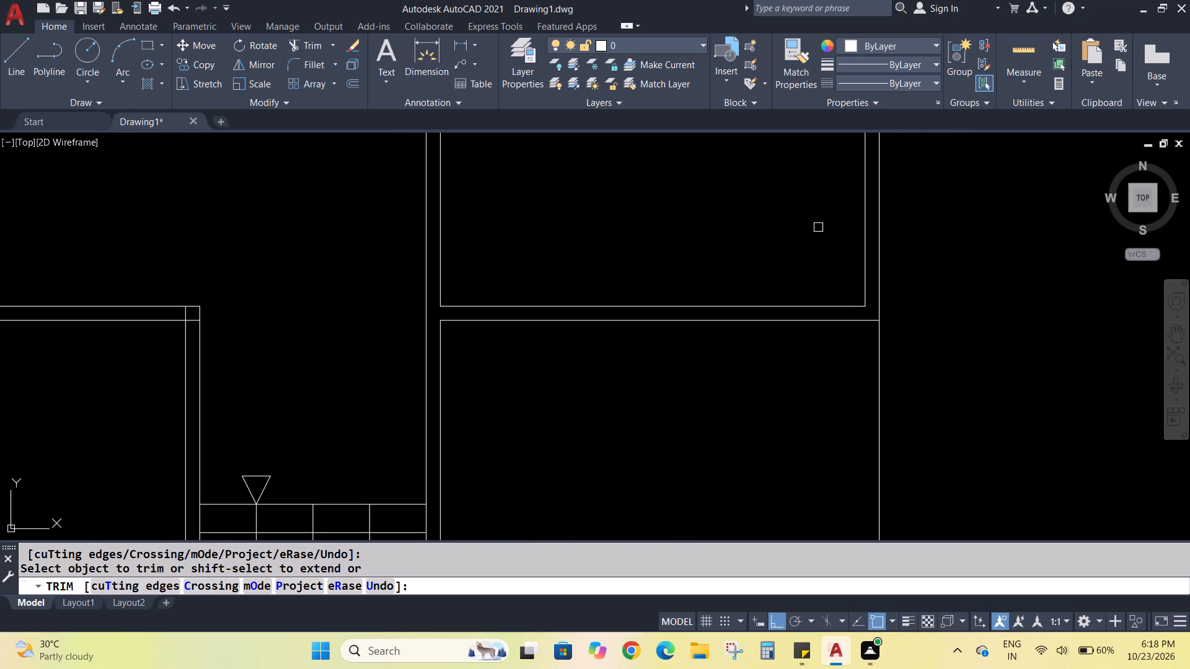
middle_drag(796, 221, 785, 507)
middle_drag(739, 243, 753, 474)
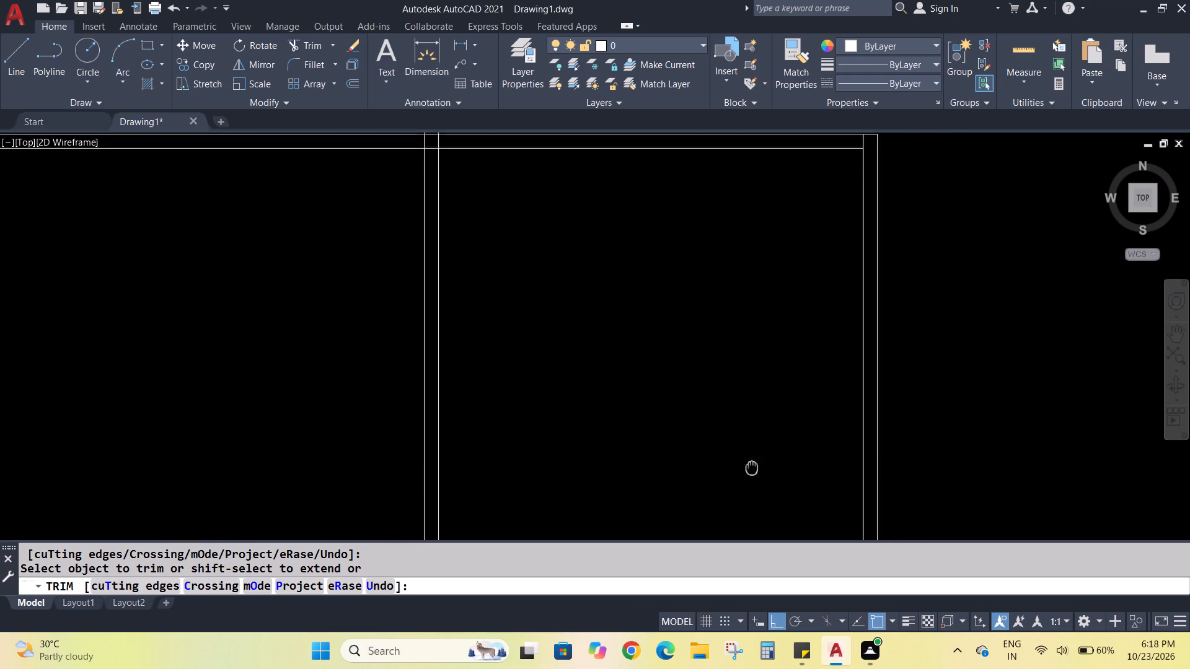
middle_drag(753, 474, 756, 486)
scroll(896, 160, up, 2)
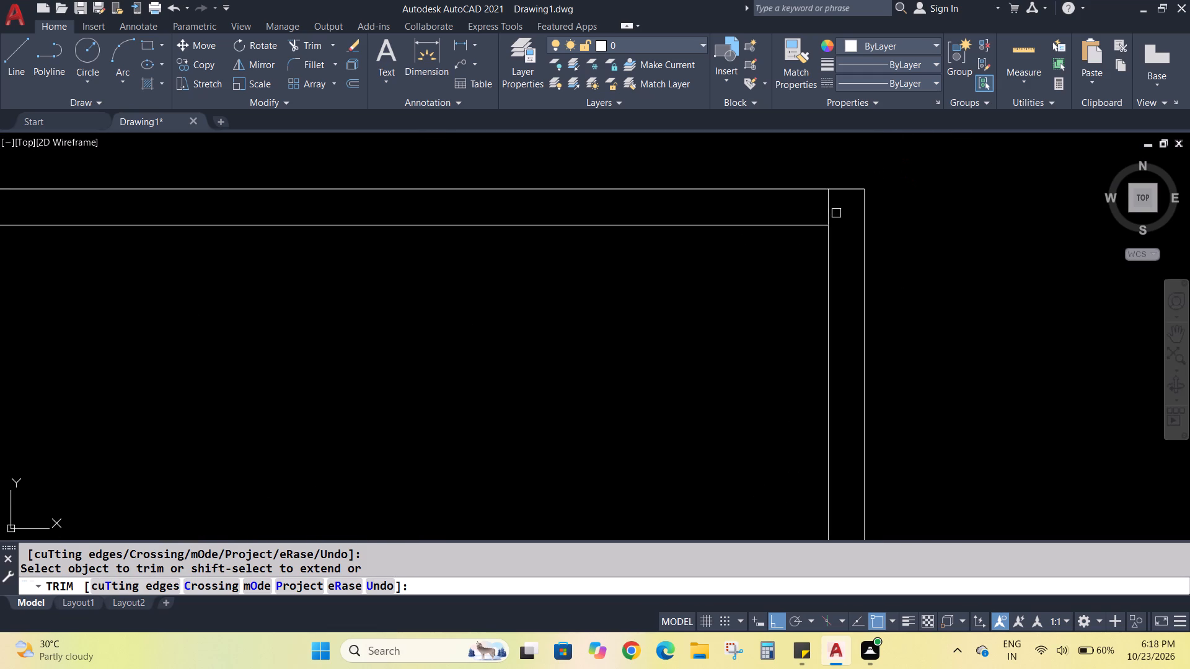
click(829, 209)
Trim all crossing wall lines inside the junction at the upper right room's top left corner, where the top wall crosses the passage's right wall.
scroll(829, 237, down, 4)
scroll(464, 296, down, 2)
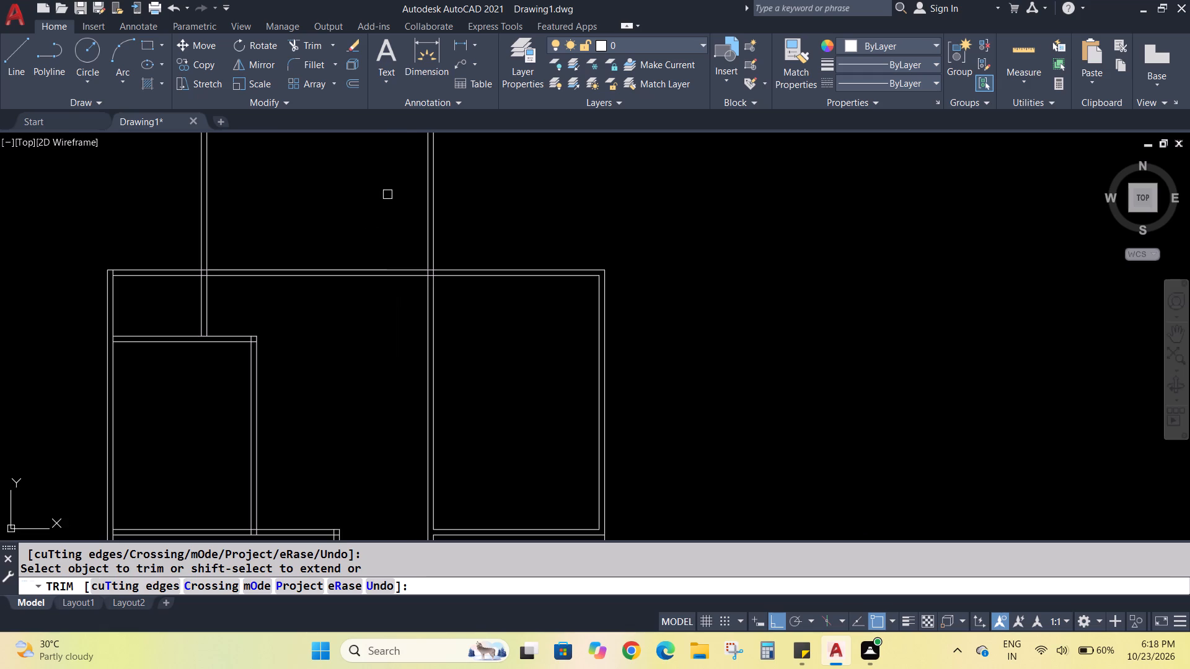
scroll(426, 271, up, 6)
click(436, 253)
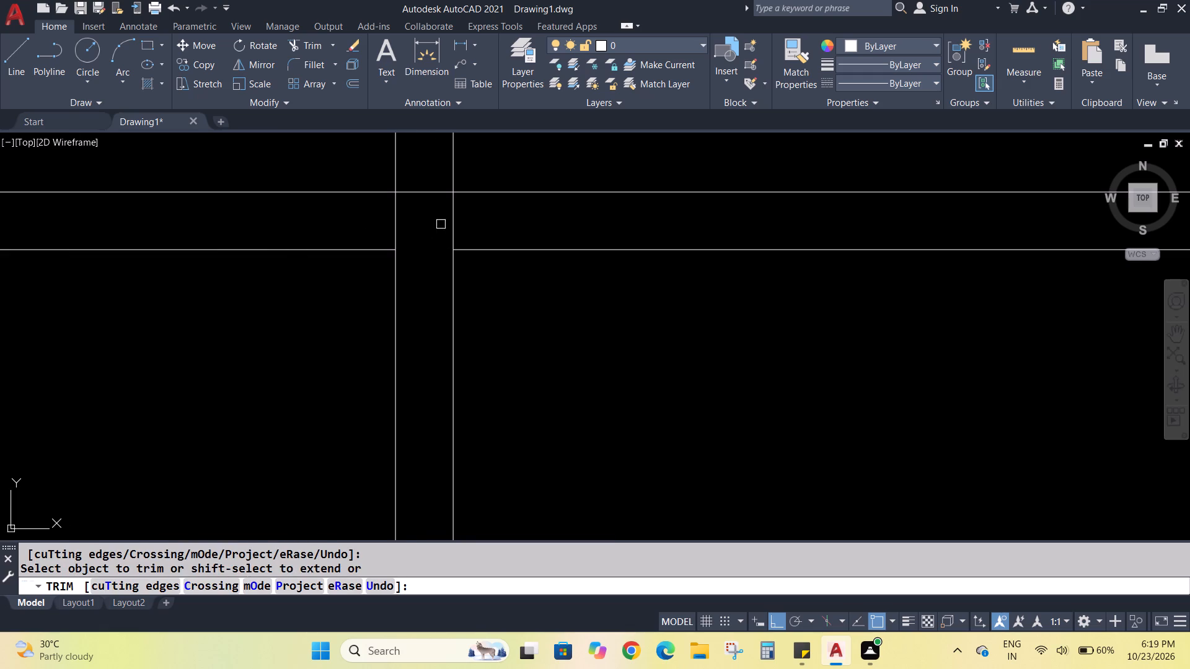
click(458, 224)
click(443, 223)
click(389, 225)
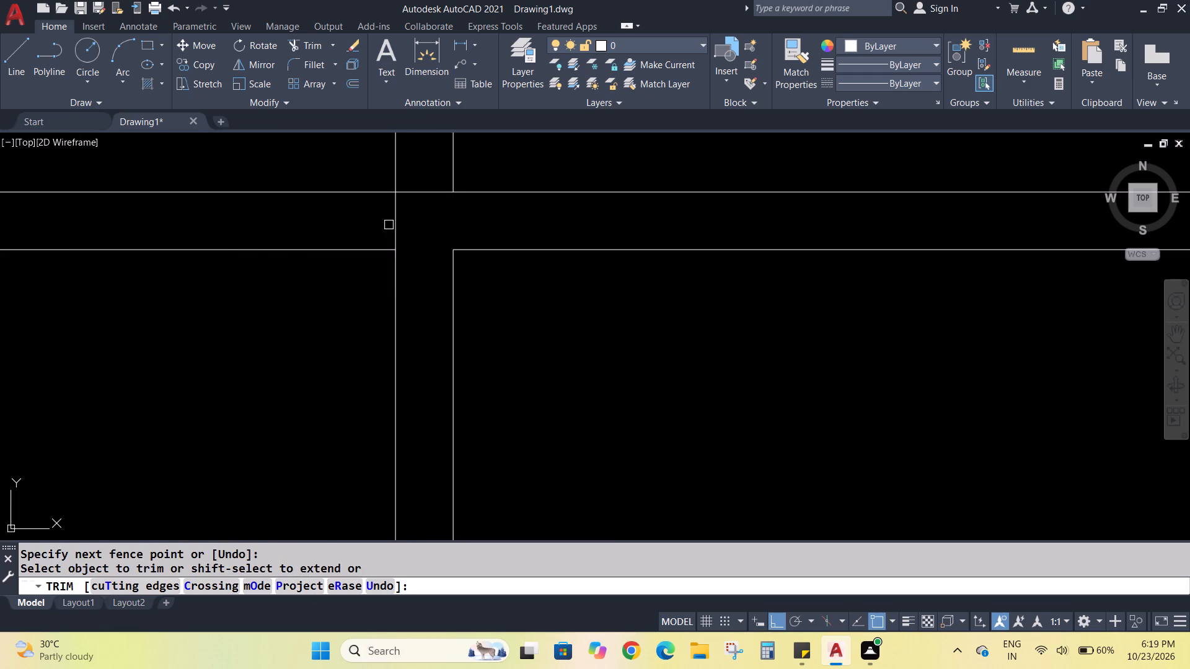
drag(392, 223, 446, 228)
drag(377, 218, 414, 223)
drag(415, 208, 433, 164)
scroll(413, 203, down, 8)
scroll(405, 134, up, 1)
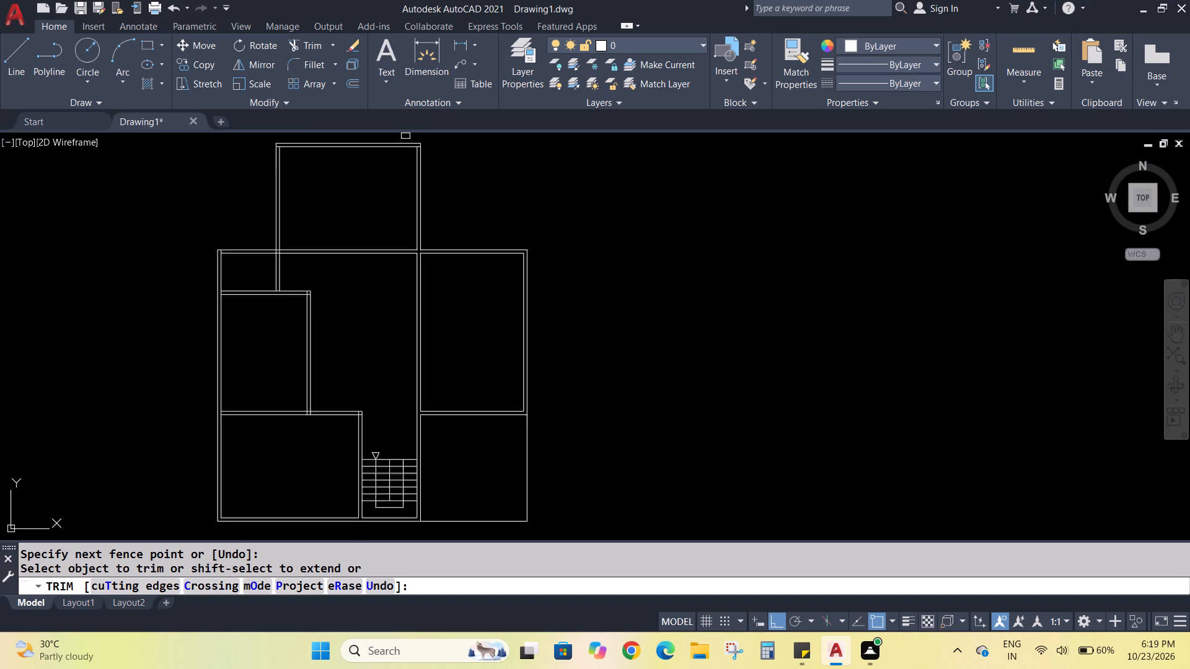
Trim the inner top line's stubs between the double wall lines at both upper corners of the topmost room.
scroll(405, 134, up, 3)
scroll(446, 179, up, 3)
click(485, 177)
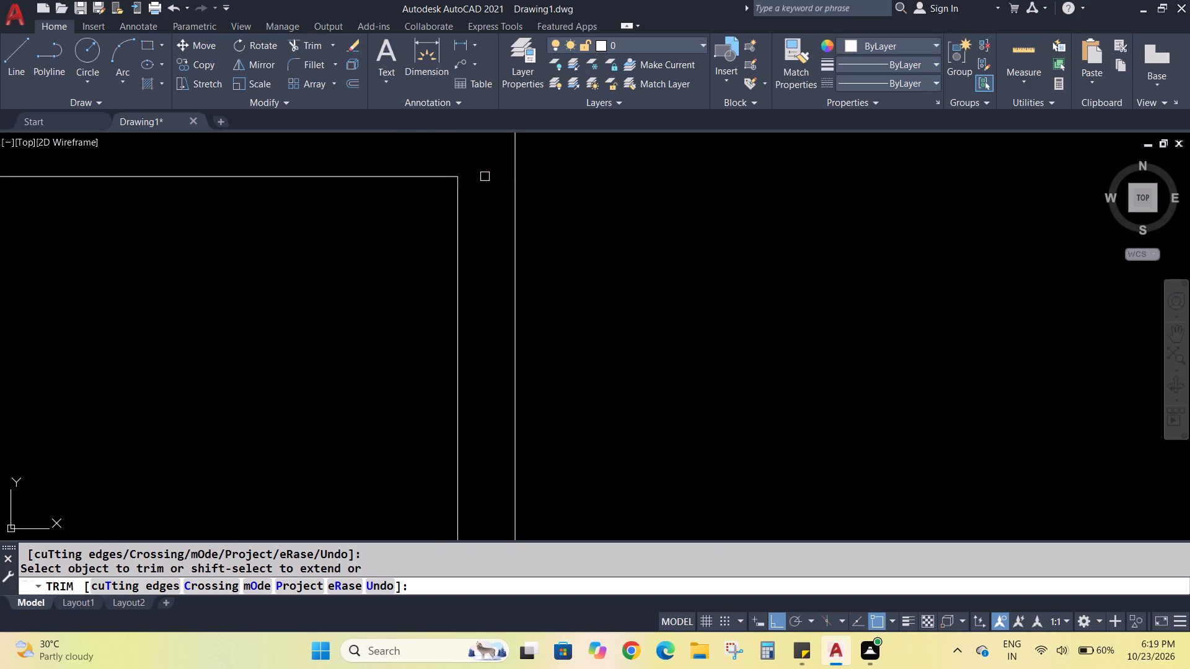
scroll(438, 191, down, 6)
scroll(199, 198, up, 4)
scroll(258, 184, up, 2)
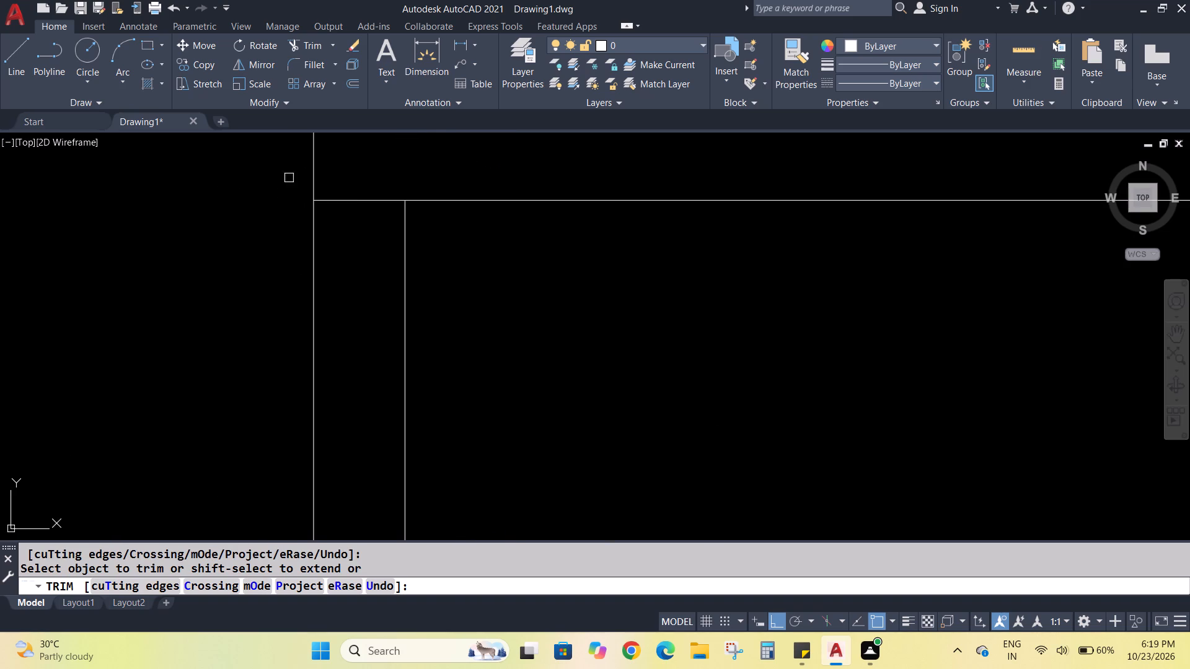
click(351, 199)
scroll(351, 199, down, 11)
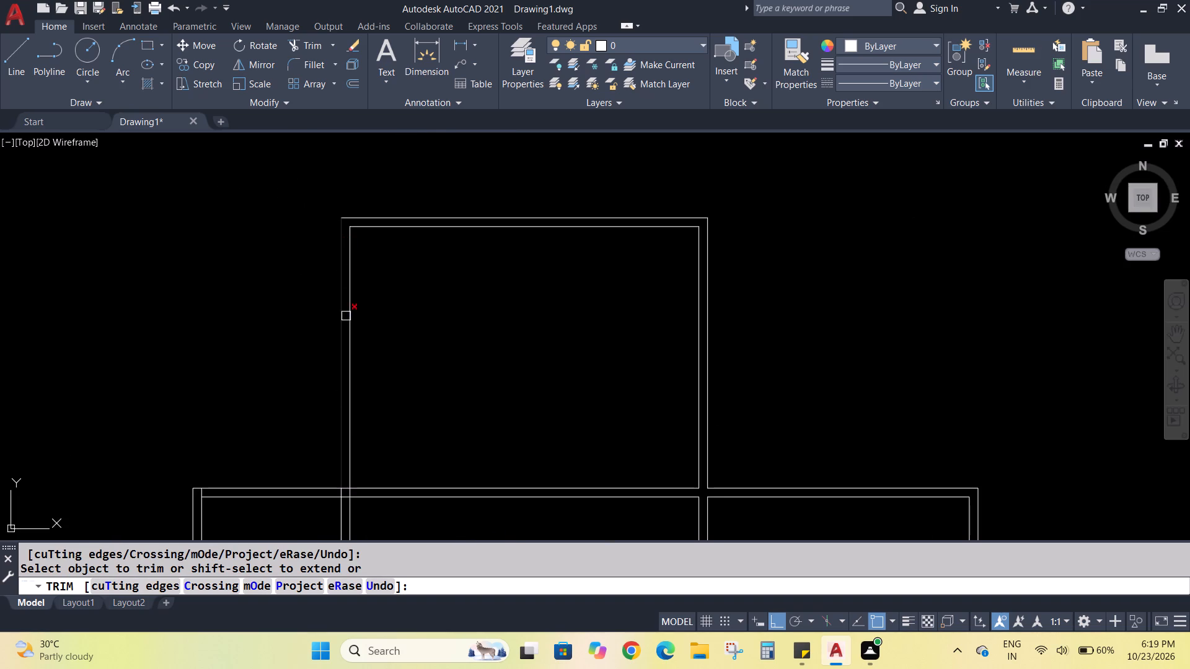
Trim all crossing wall lines inside the junction where the topmost room's left wall crosses the main top wall.
scroll(316, 501, up, 4)
scroll(456, 465, up, 1)
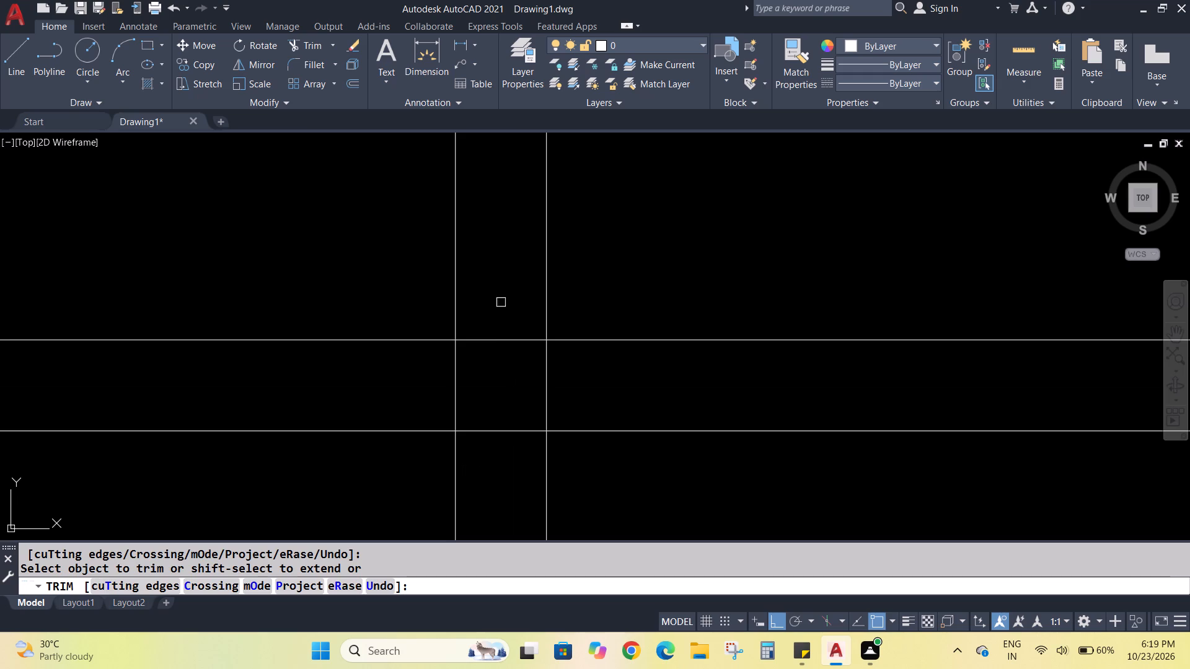
drag(488, 281, 507, 430)
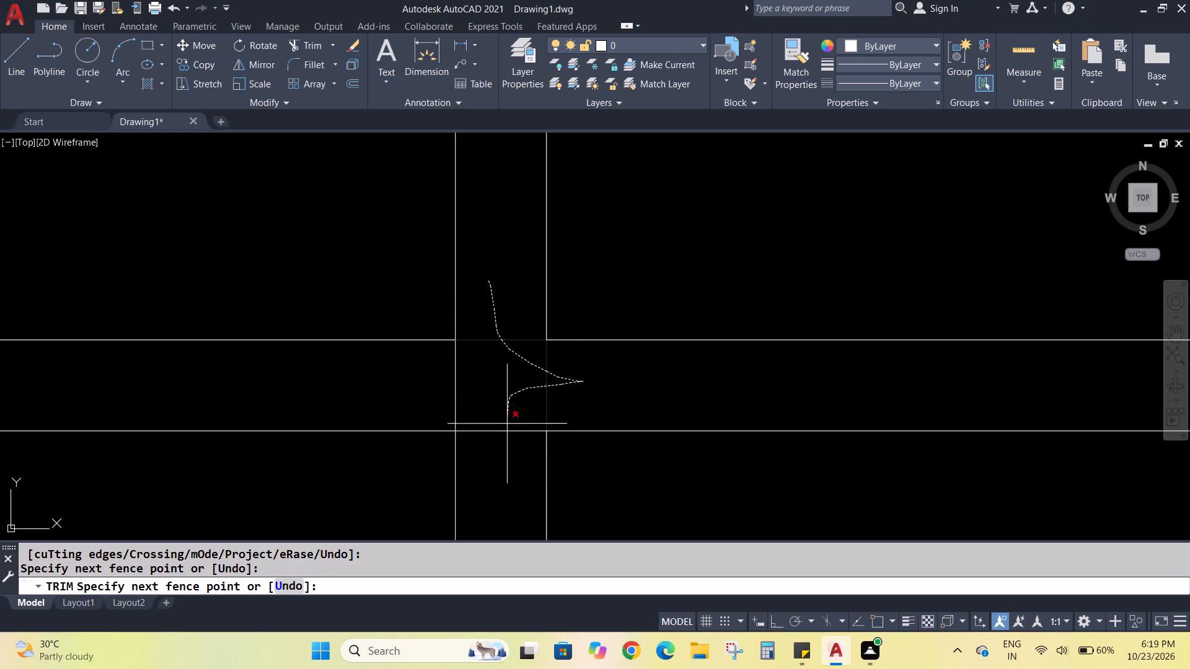
drag(507, 430, 438, 378)
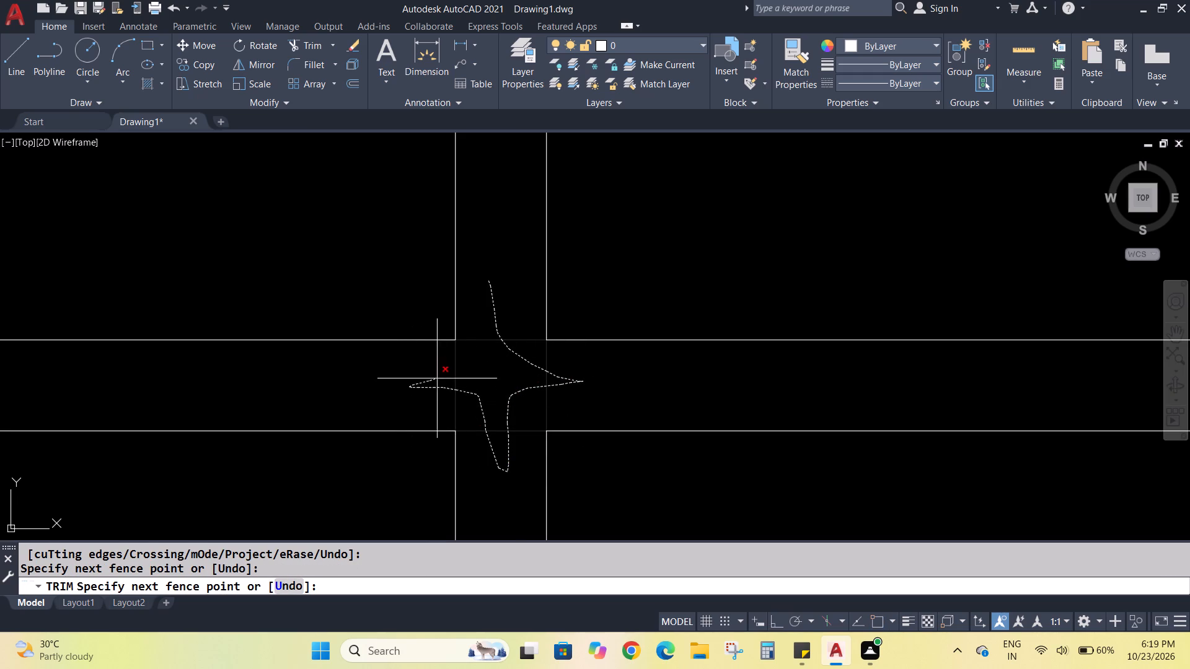
drag(438, 378, 438, 377)
Trim the inner vertical line's stub between the double wall lines at the small upper left room's outer top corner.
scroll(474, 378, down, 7)
scroll(297, 388, up, 4)
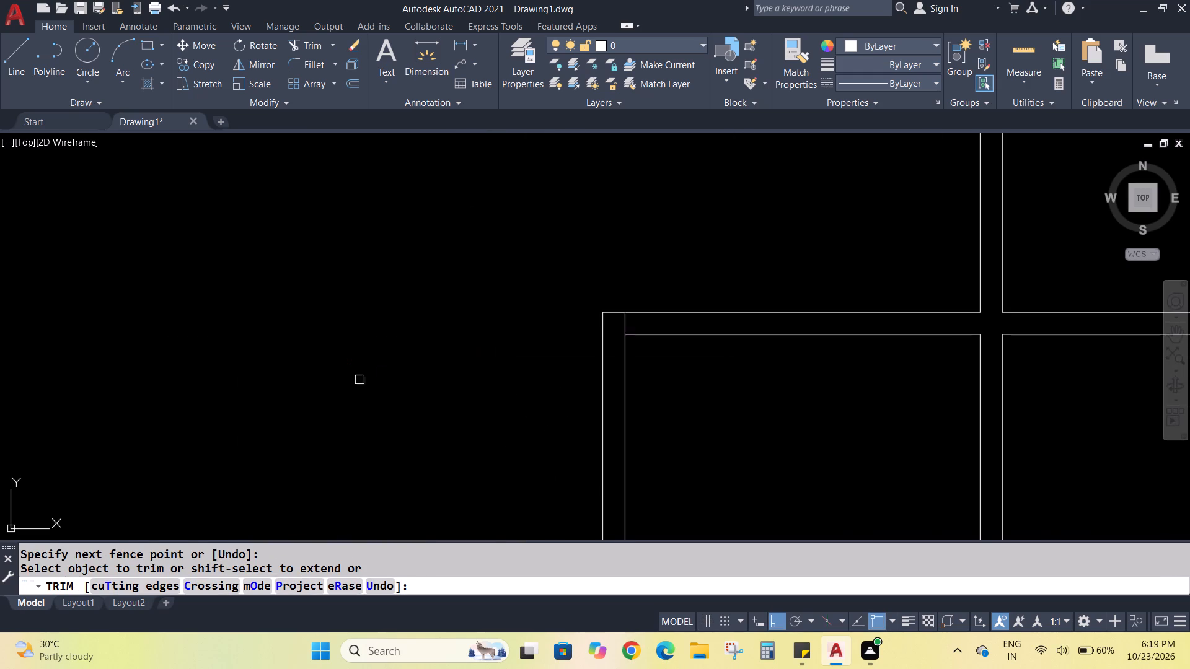
scroll(598, 334, up, 3)
drag(699, 293, 725, 290)
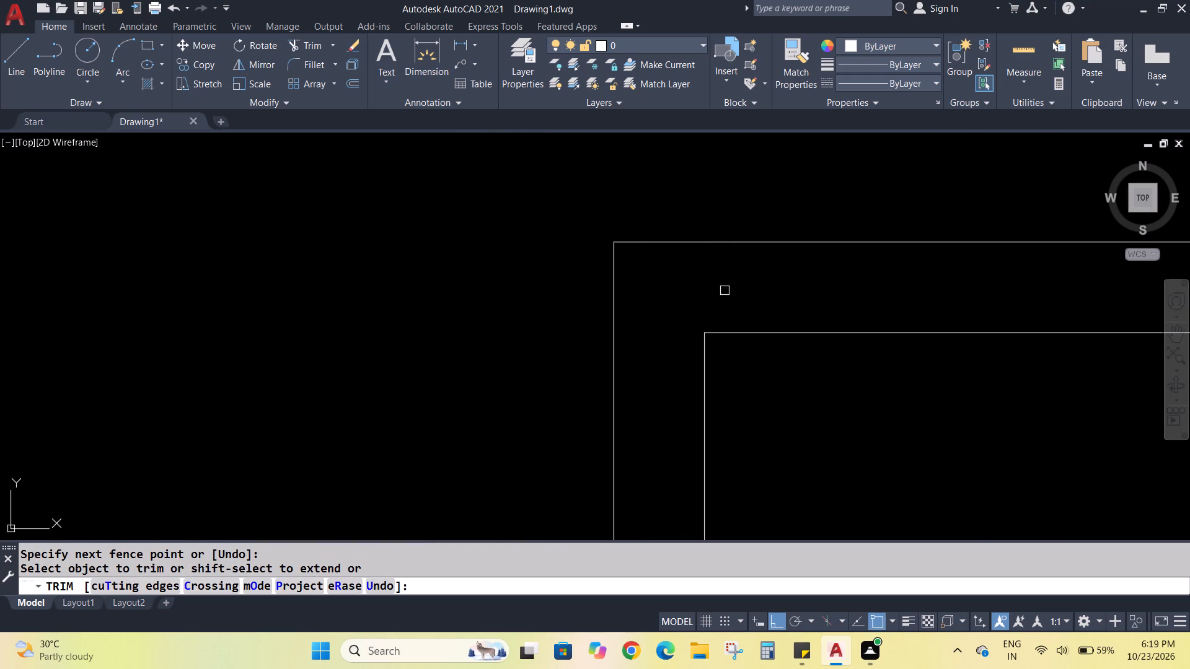
Trim the overlapping lines where the small upper left room's bottom wall meets the outer left wall and the room's right wall.
scroll(723, 292, down, 5)
scroll(702, 356, down, 4)
scroll(735, 420, up, 4)
middle_drag(735, 420, 655, 381)
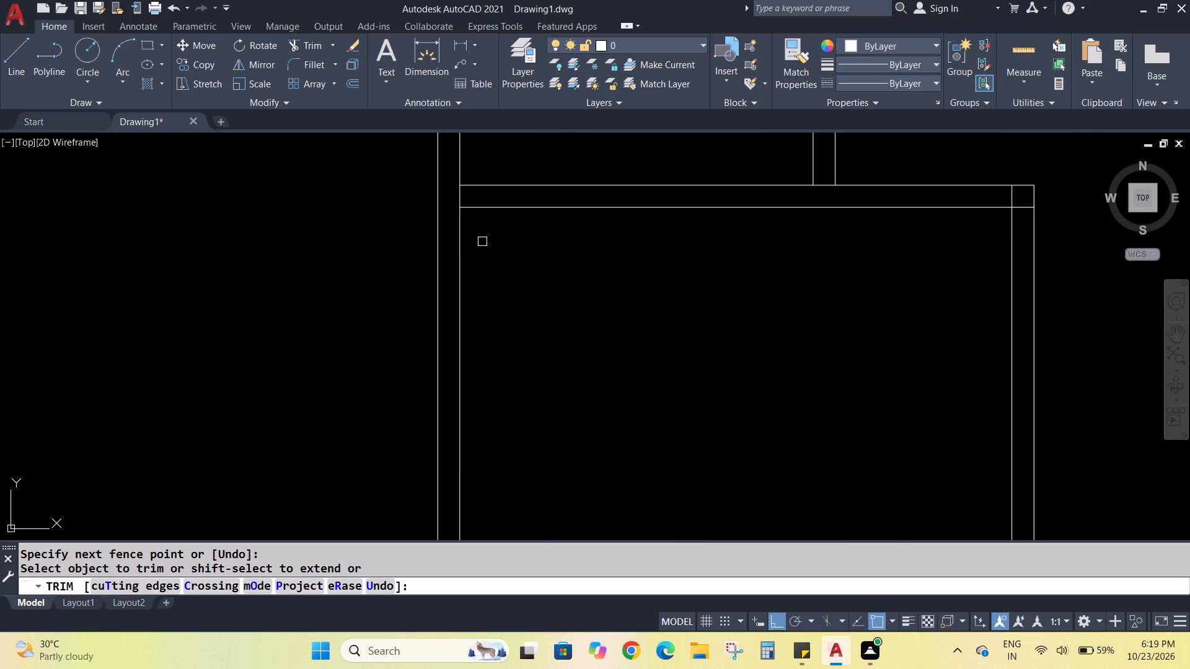
scroll(478, 244, up, 1)
middle_drag(486, 263, 591, 422)
drag(540, 325, 571, 321)
scroll(570, 324, down, 4)
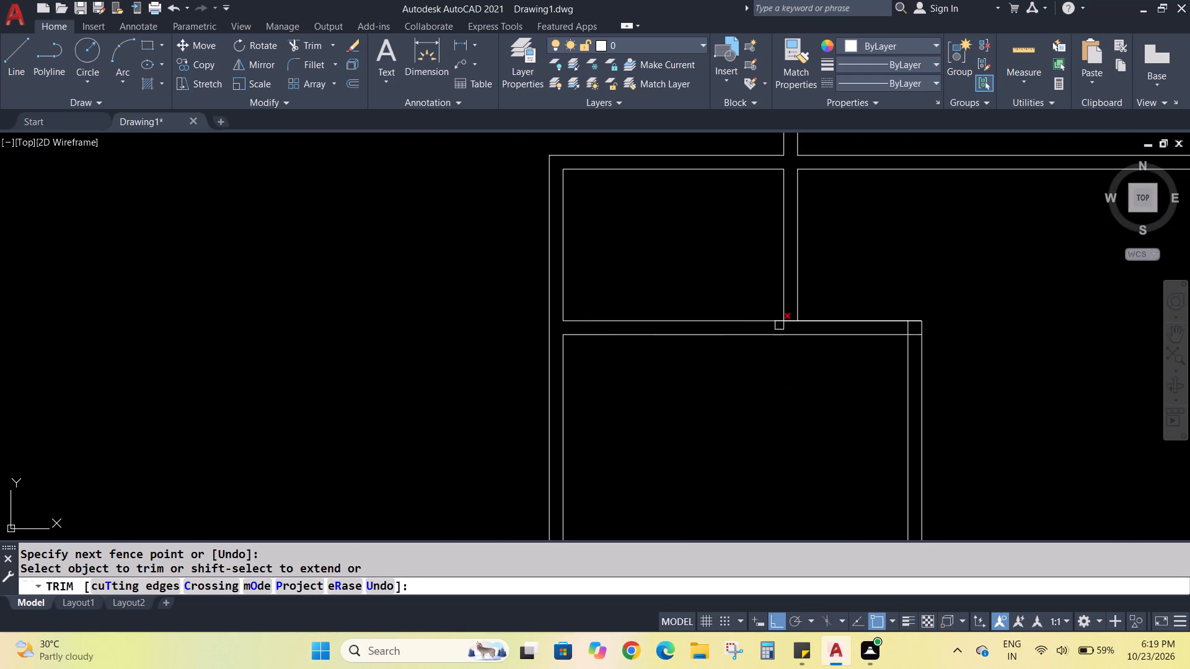
scroll(804, 328, up, 4)
drag(728, 274, 728, 304)
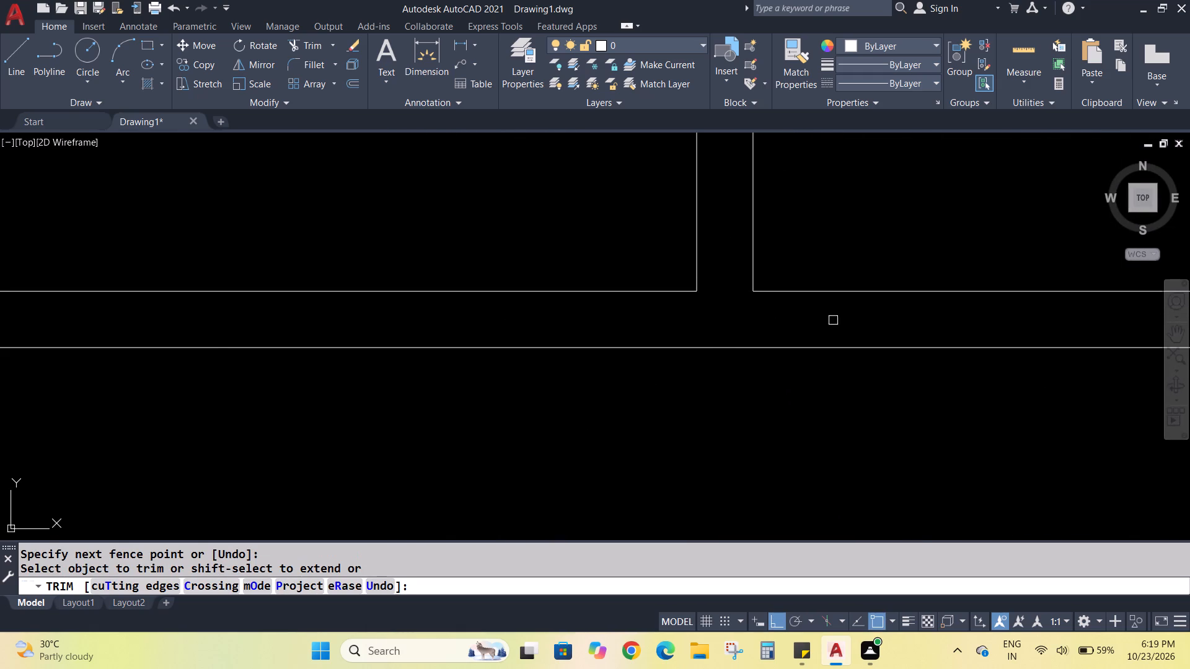
Trim both inner line stubs between the double wall lines at the middle left room's top right corner.
scroll(920, 344, down, 6)
scroll(1099, 370, up, 4)
drag(760, 259, 846, 262)
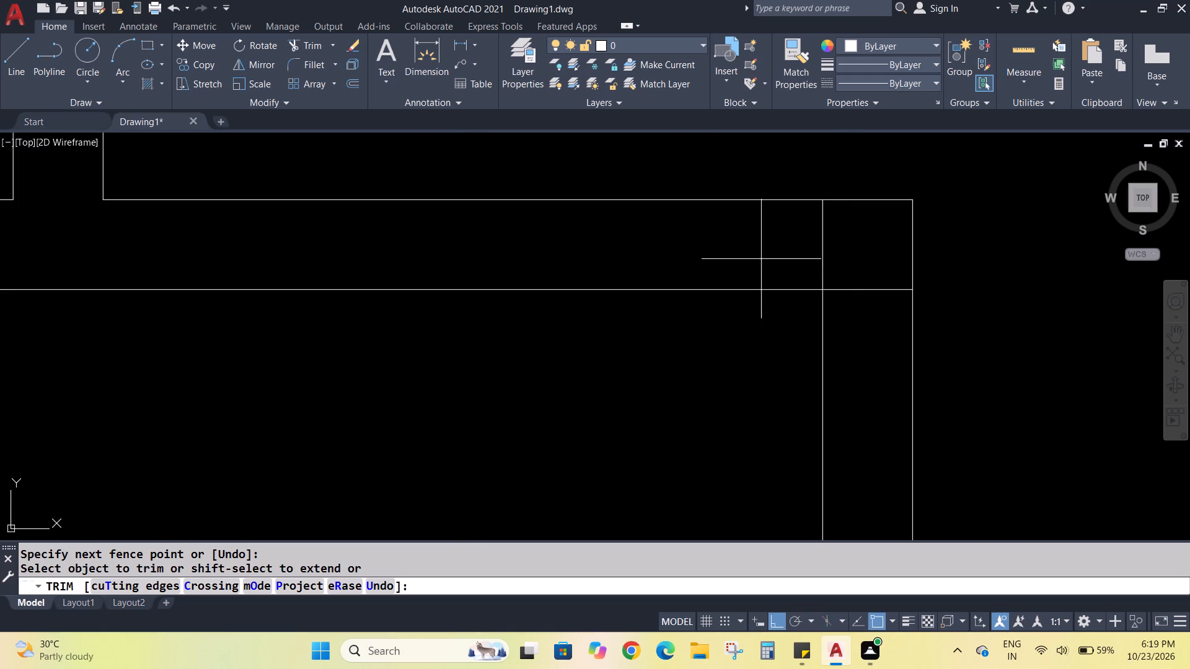
drag(846, 262, 862, 328)
Trim the inner vertical line where the wall between the middle and lower left rooms meets the outer left wall.
scroll(862, 328, down, 5)
scroll(770, 432, down, 1)
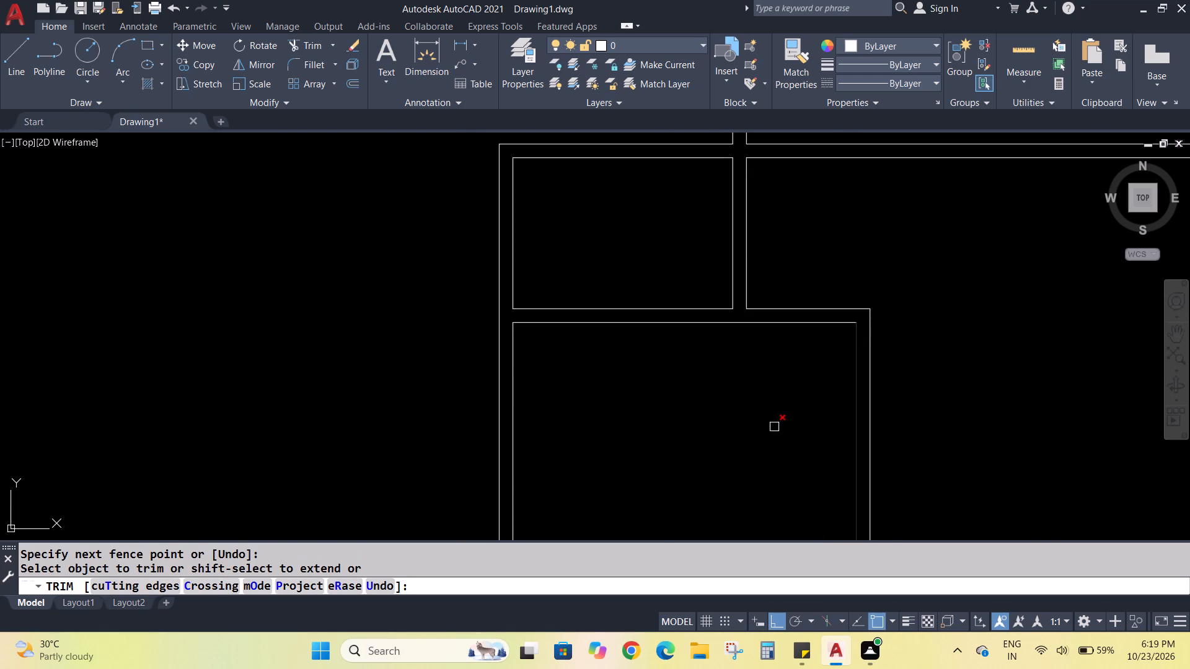
scroll(770, 432, down, 1)
scroll(765, 428, up, 3)
middle_drag(765, 428, 685, 226)
scroll(669, 225, down, 5)
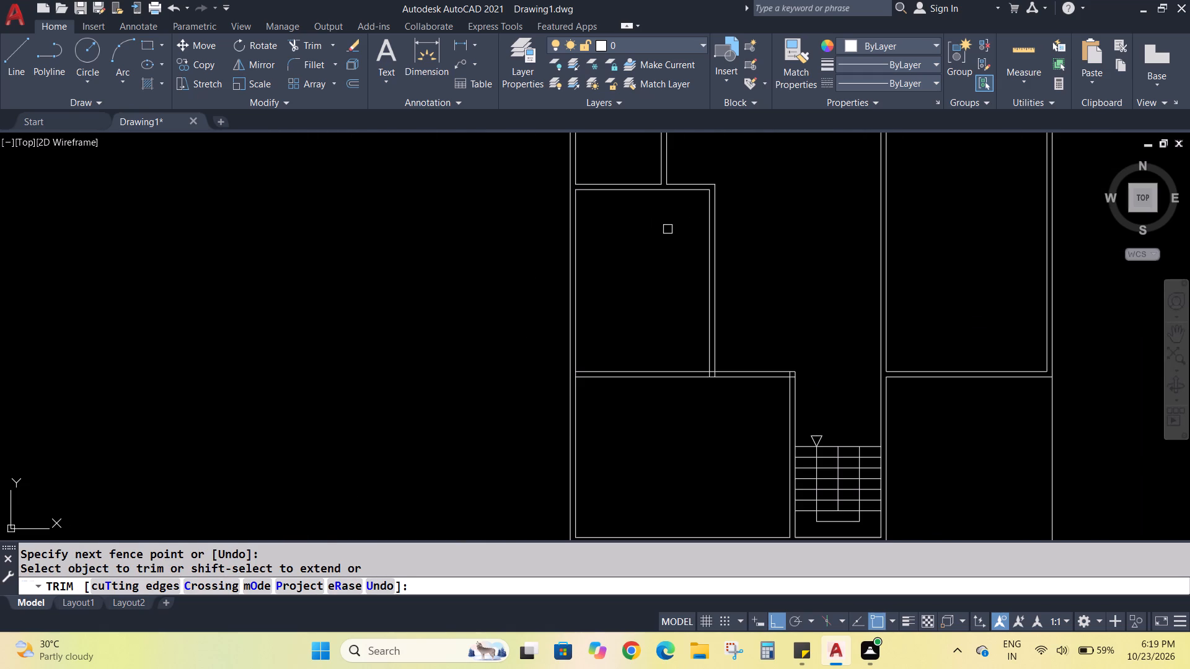
scroll(619, 403, up, 3)
scroll(488, 304, up, 2)
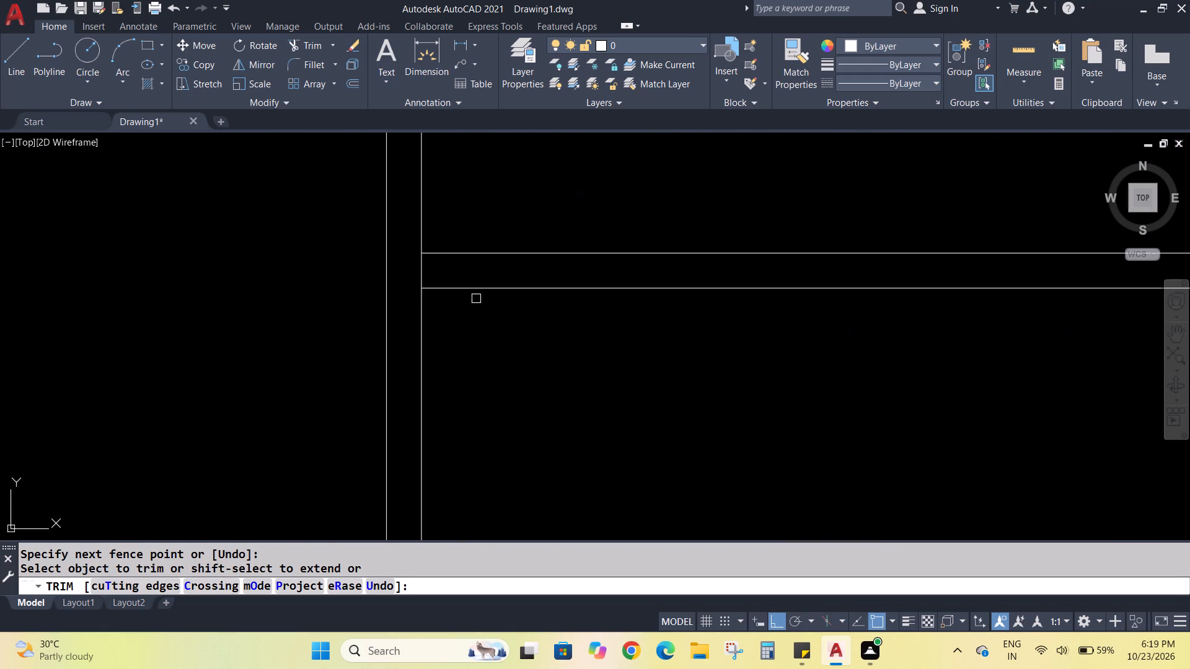
click(421, 269)
Trim the overlapping lines where the middle left room's right wall meets the lower left room's top wall.
scroll(767, 339, down, 5)
scroll(980, 295, up, 3)
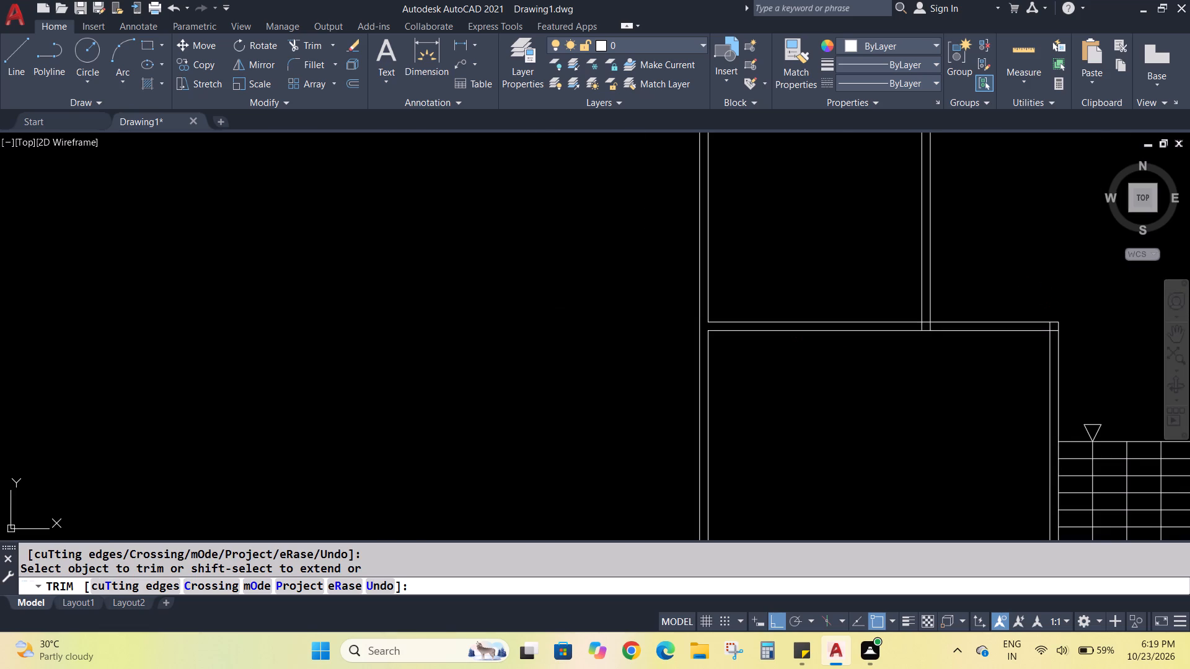
scroll(969, 308, up, 3)
drag(642, 418, 686, 407)
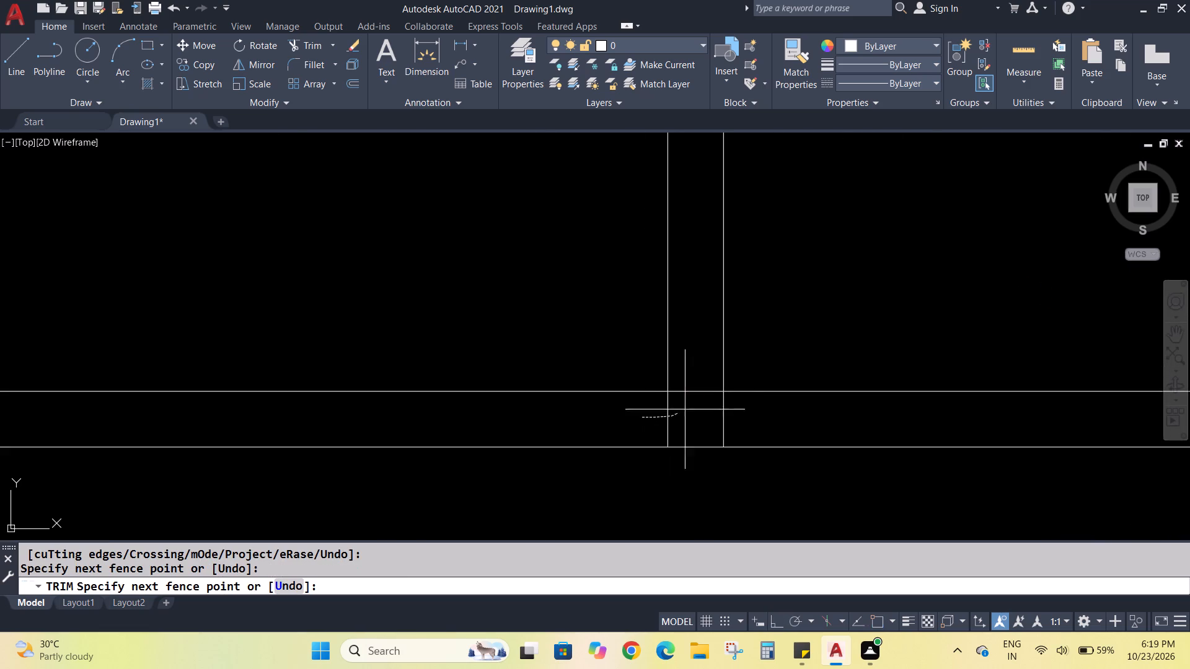
drag(686, 407, 743, 419)
Trim both inner line stubs at the lower left room's top right corner and end the Trim command.
scroll(743, 418, down, 6)
scroll(874, 450, up, 5)
scroll(706, 320, down, 2)
scroll(644, 206, up, 3)
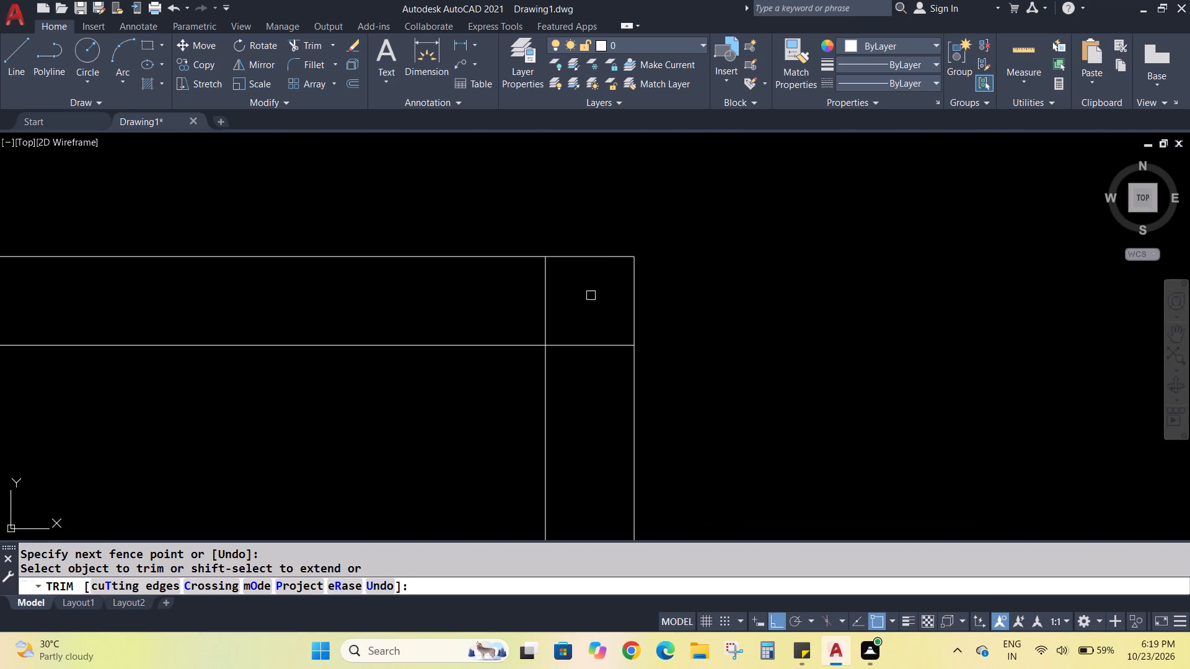
drag(524, 306, 597, 383)
scroll(781, 353, down, 5)
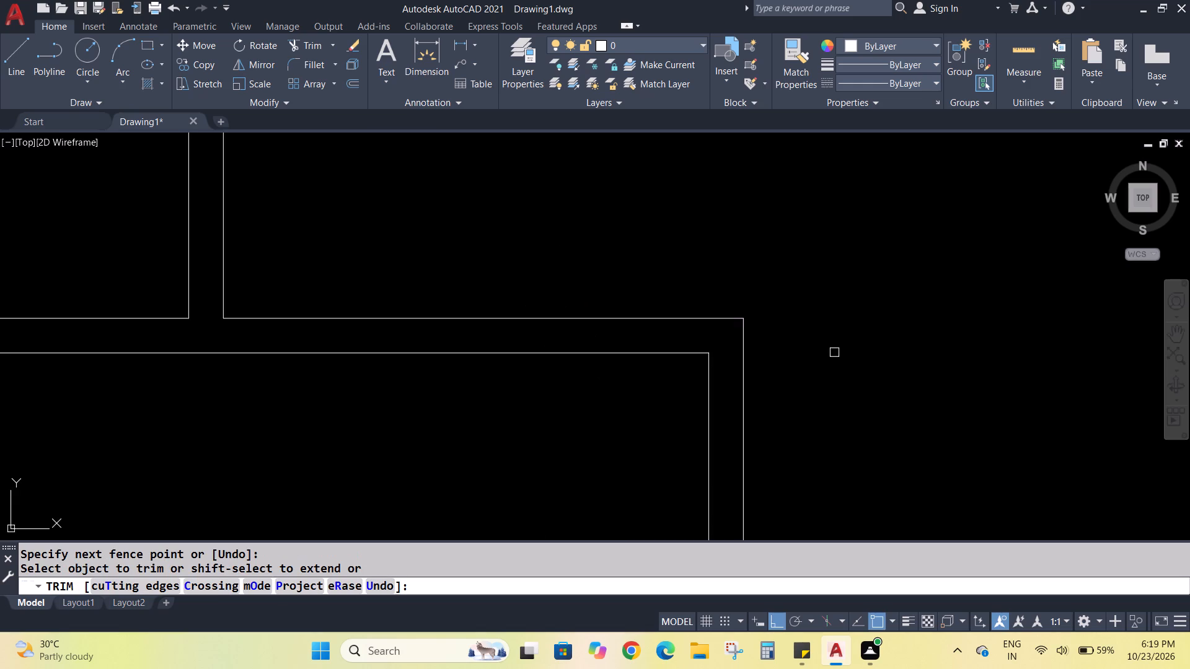
scroll(852, 346, down, 5)
scroll(770, 368, down, 5)
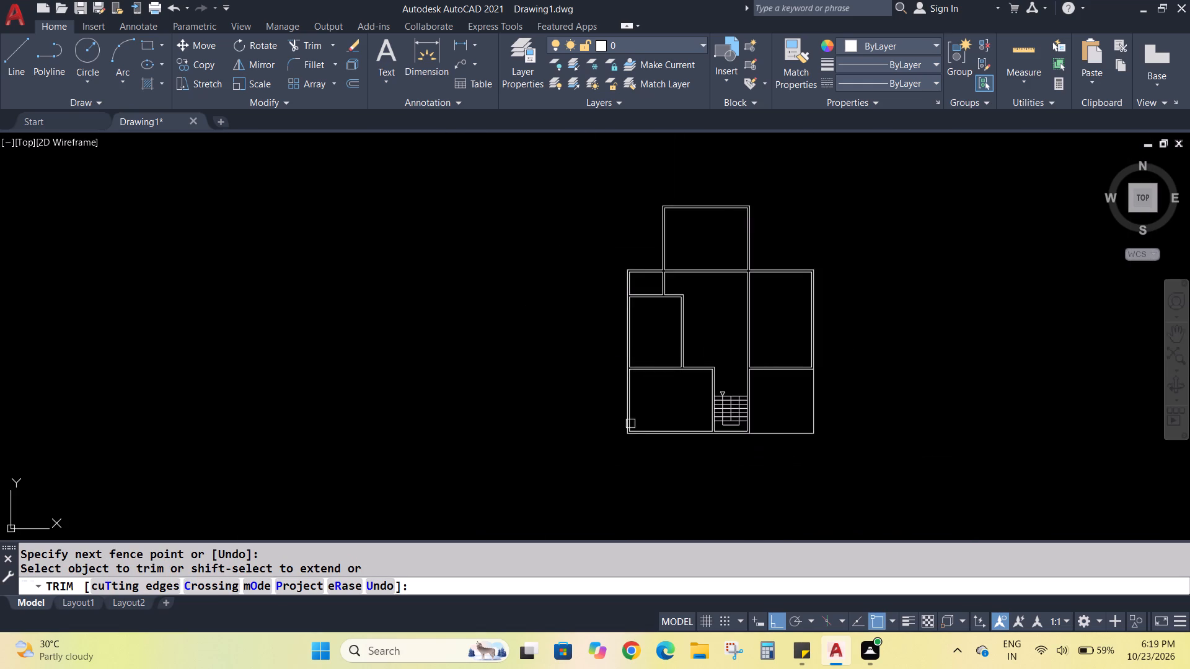
scroll(627, 429, up, 2)
scroll(741, 406, up, 1)
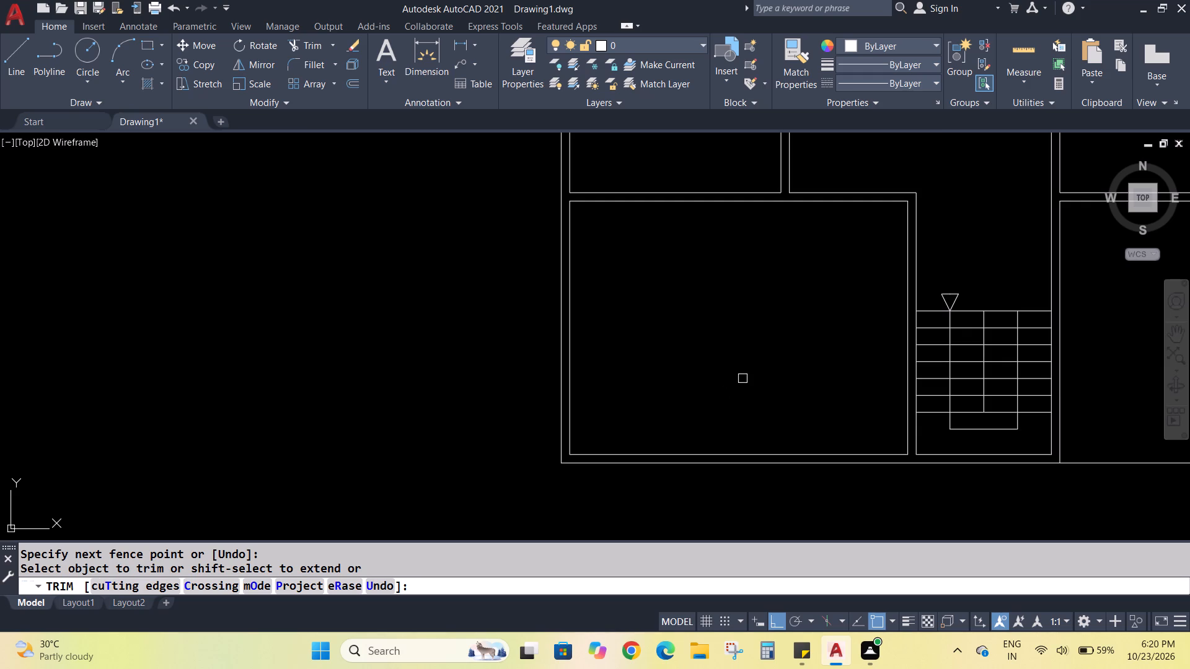
scroll(721, 385, up, 1)
middle_drag(720, 386, 629, 464)
key(Escape)
key(Escape)
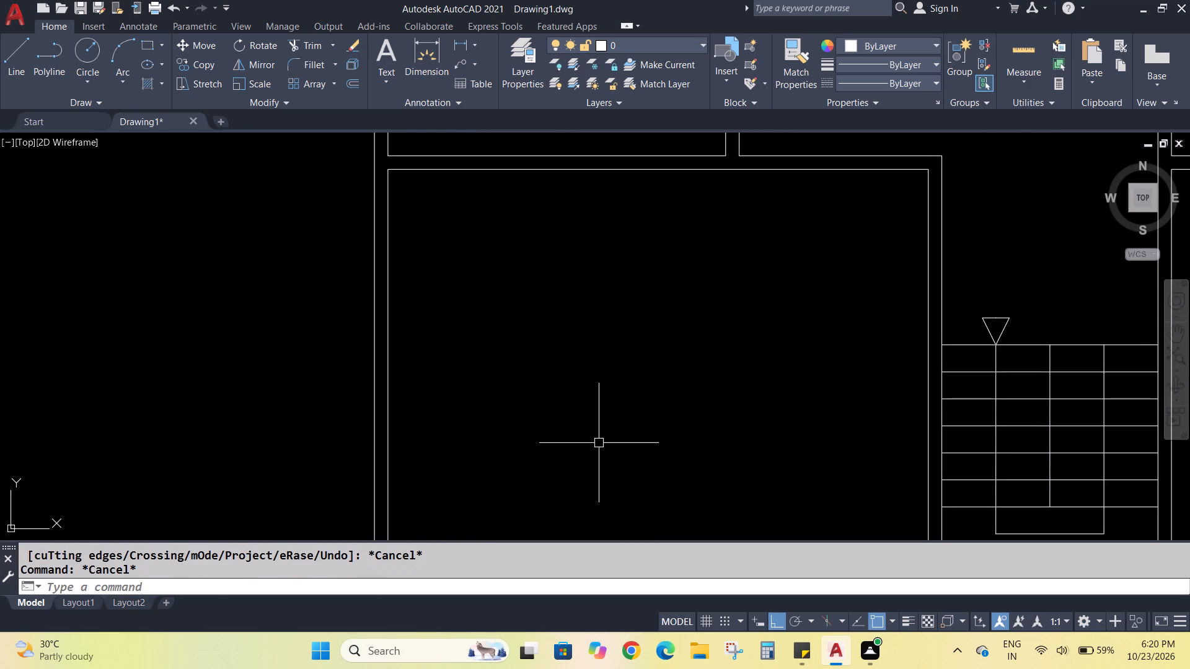
Check the topmost room's width with a trial linear dimension along its bottom wall, without placing it.
scroll(599, 443, down, 4)
scroll(609, 308, up, 4)
middle_drag(672, 317, 496, 336)
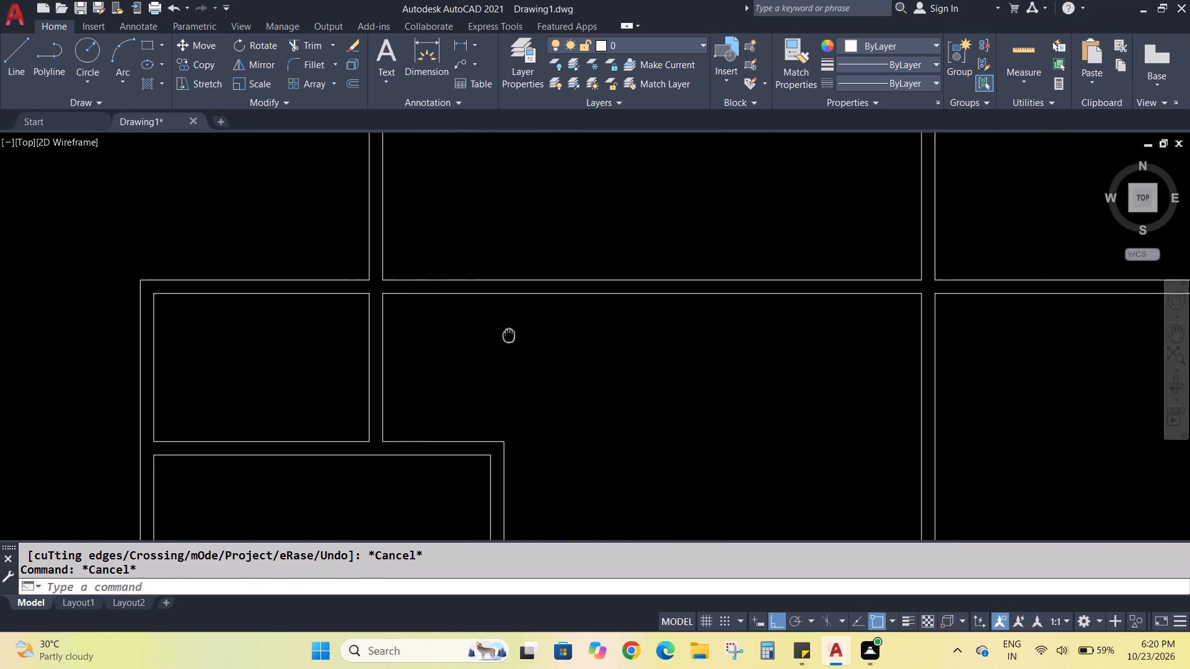
middle_drag(496, 336, 407, 357)
scroll(407, 355, down, 1)
middle_drag(483, 378, 513, 476)
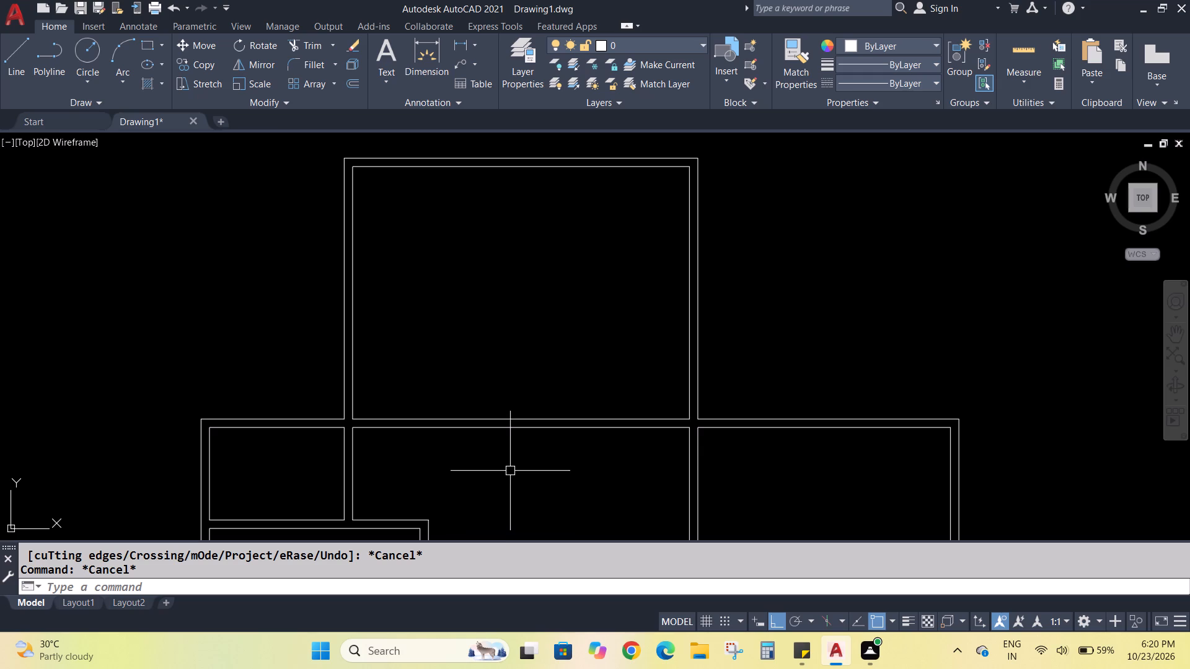
click(457, 51)
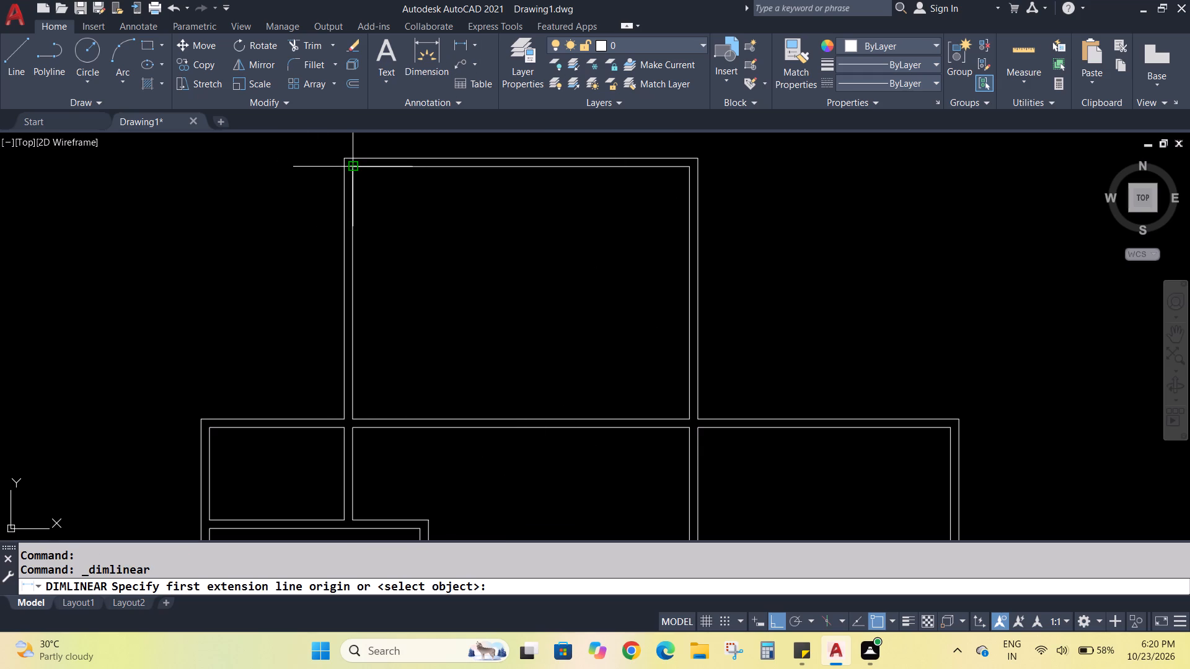
click(353, 419)
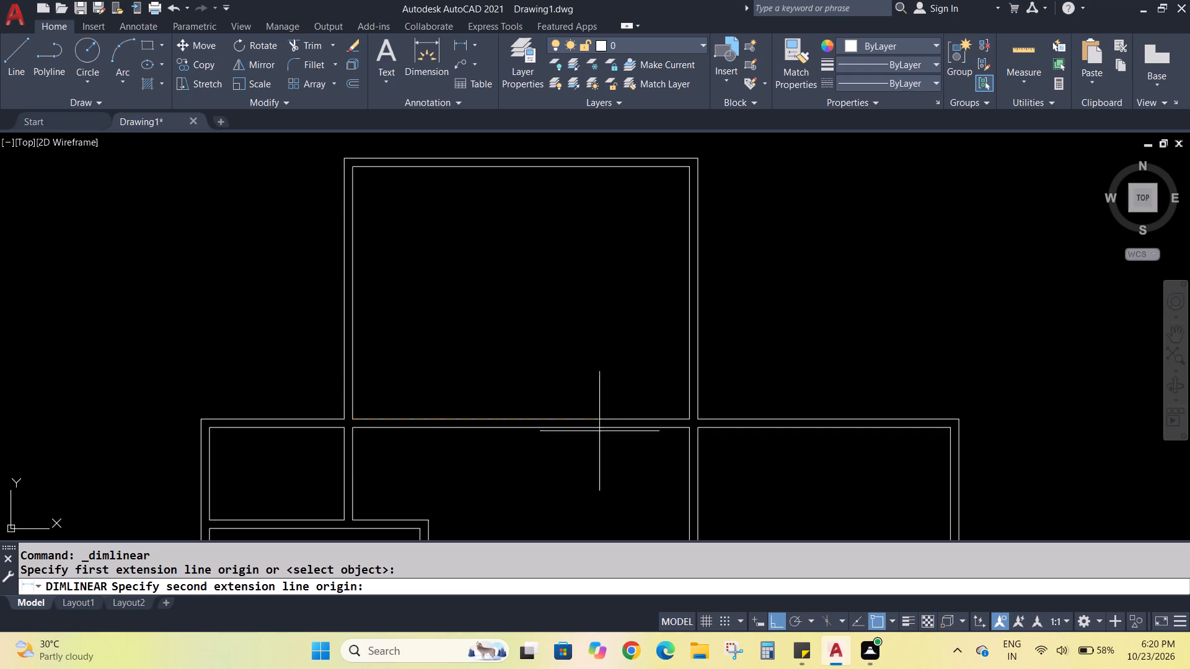
click(694, 422)
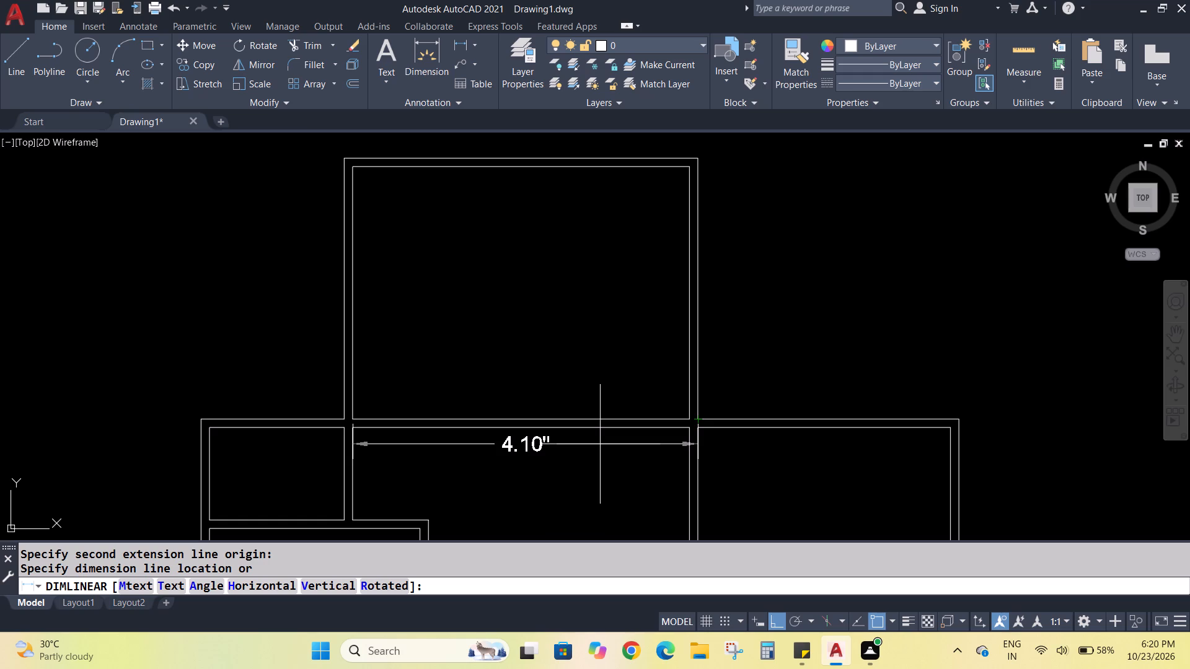
key(Escape)
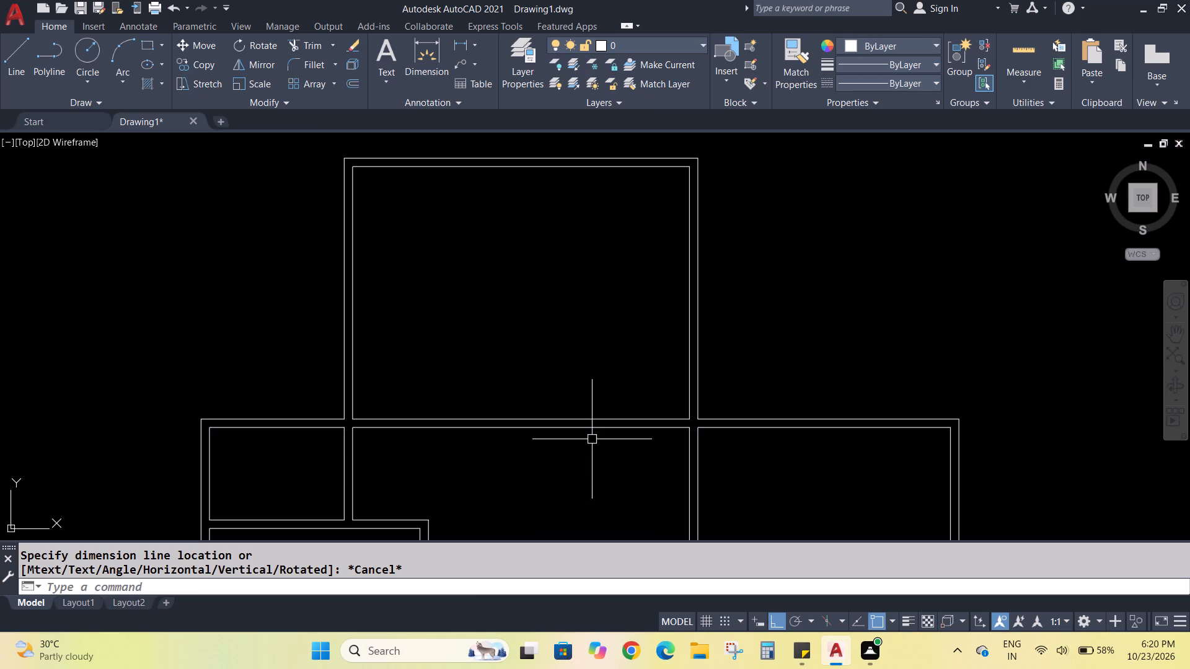
Offset the inner line of the topmost room's right wall 2" into the room.
key(o)
key(Return)
key(2)
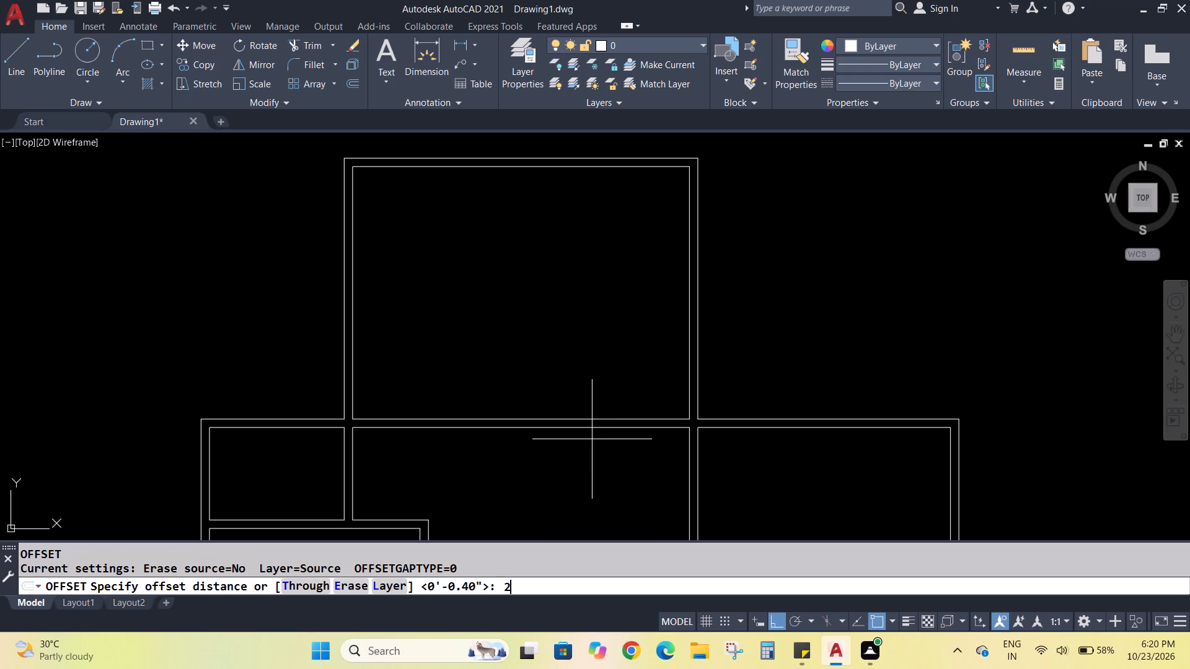
key(Return)
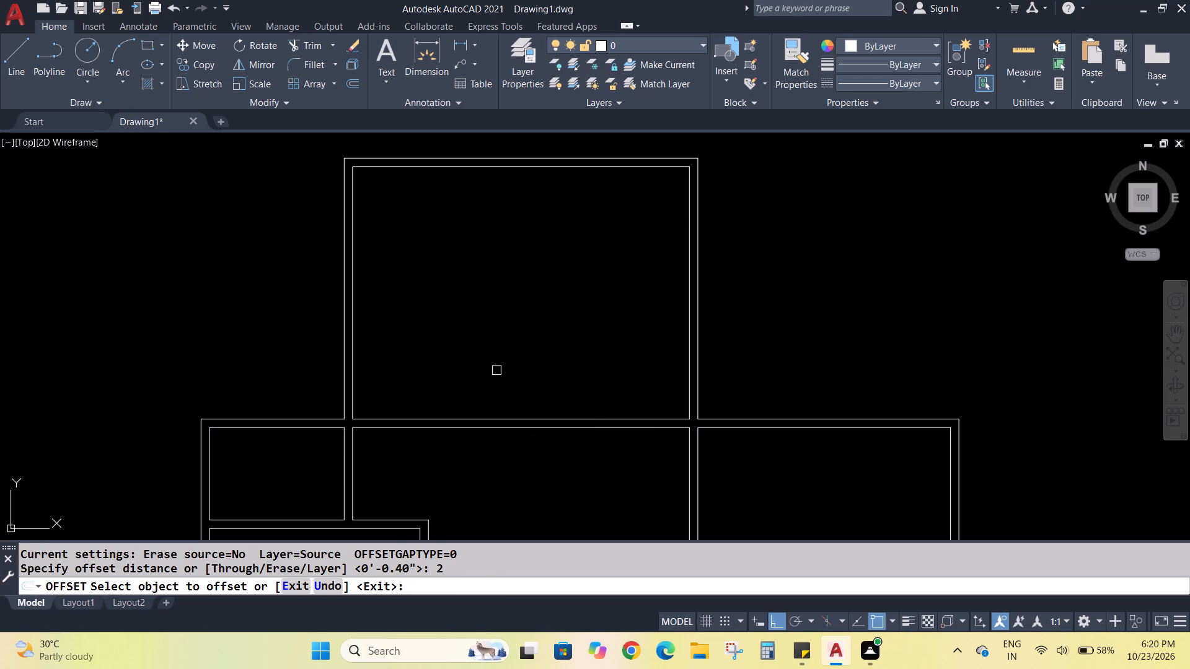
click(689, 338)
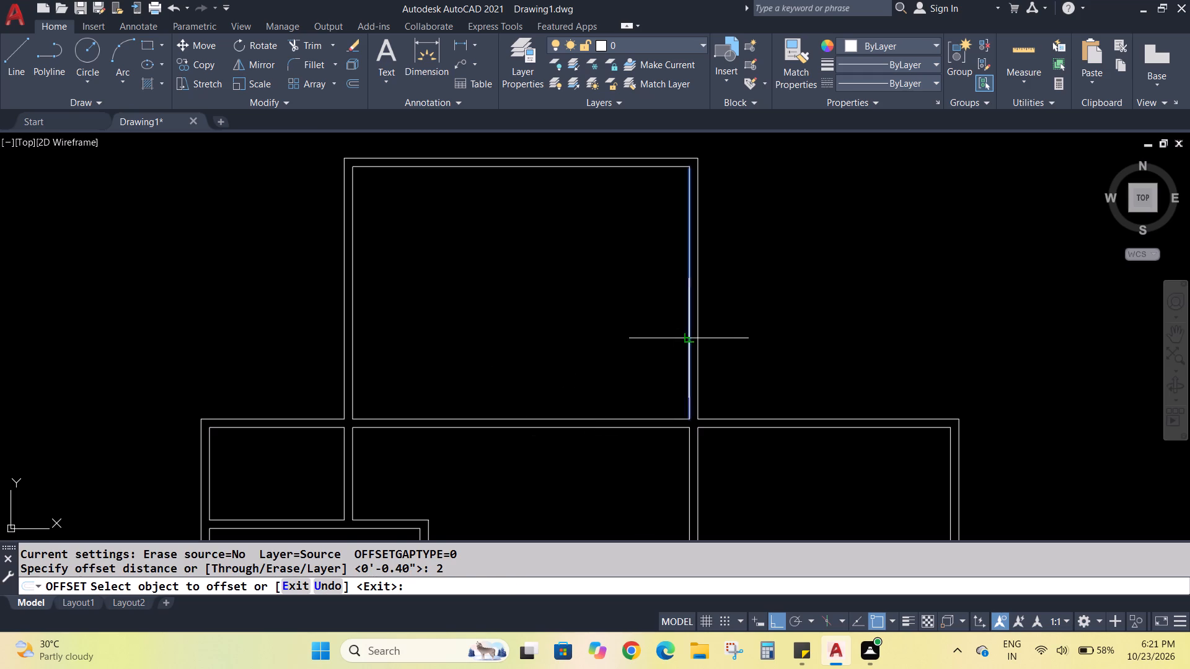
click(572, 328)
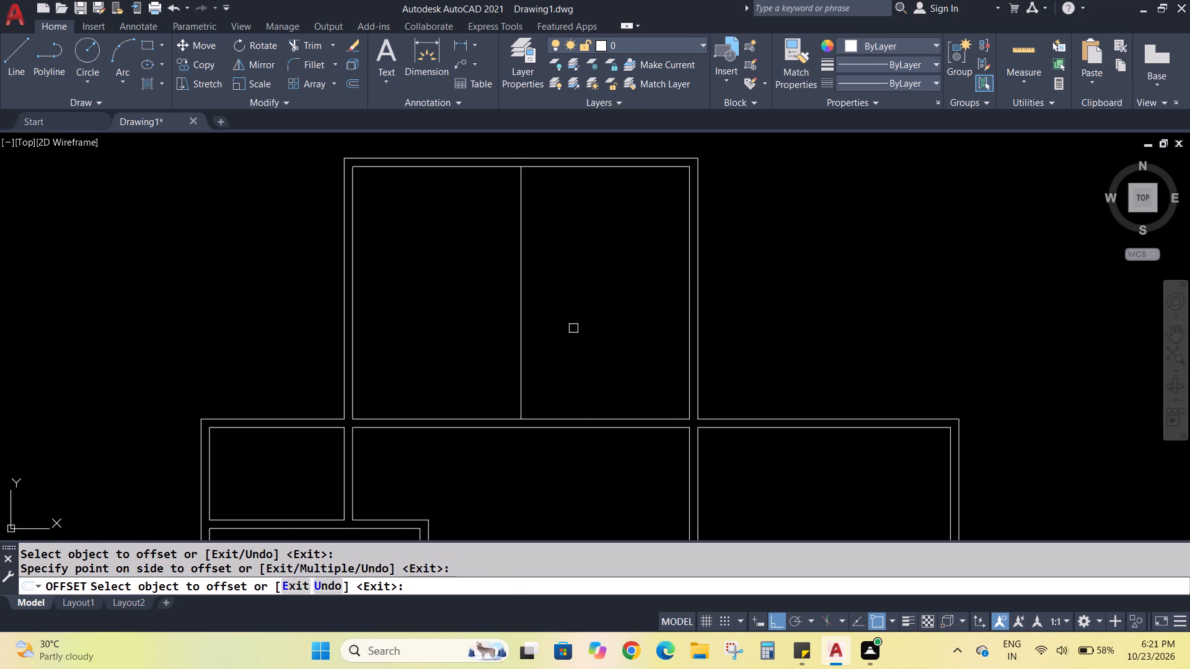
key(Escape)
key(Escape)
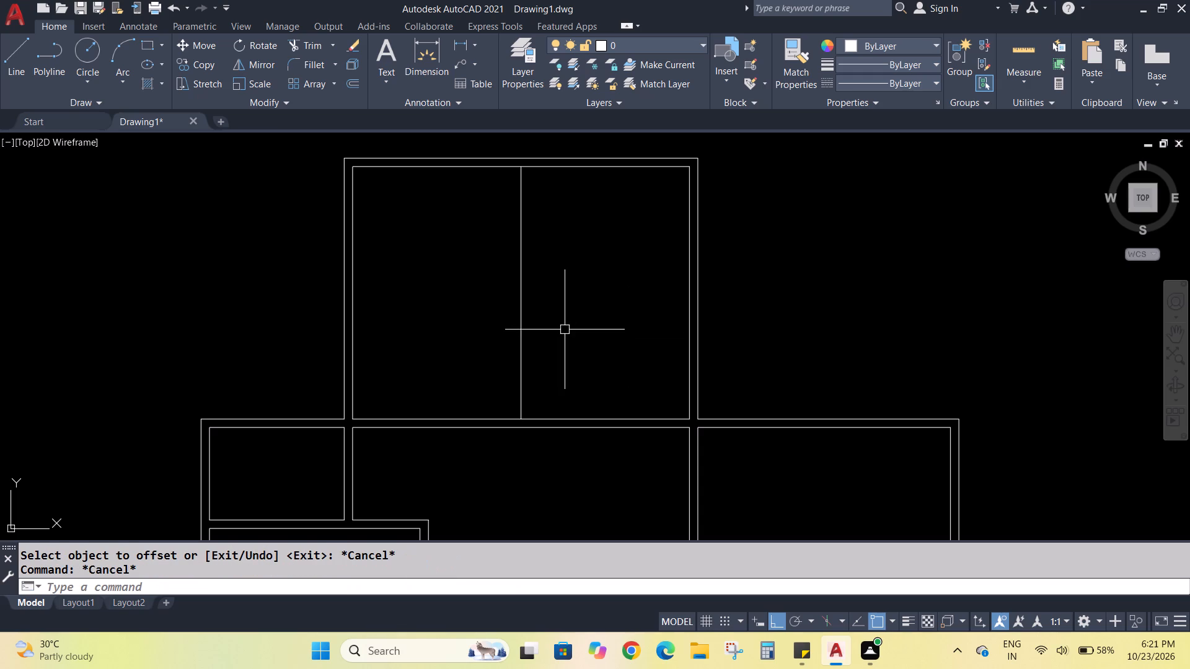
Extend the vertical line inside the topmost room down to the lower line of its bottom wall.
text(EX)
key(Return)
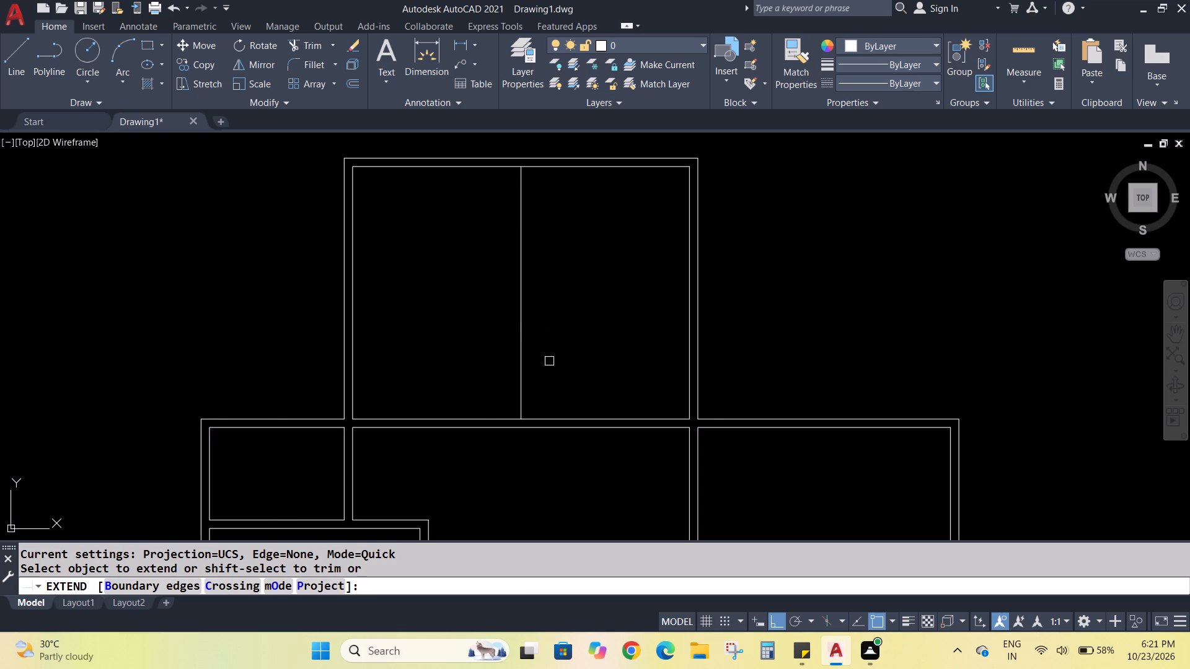
click(522, 404)
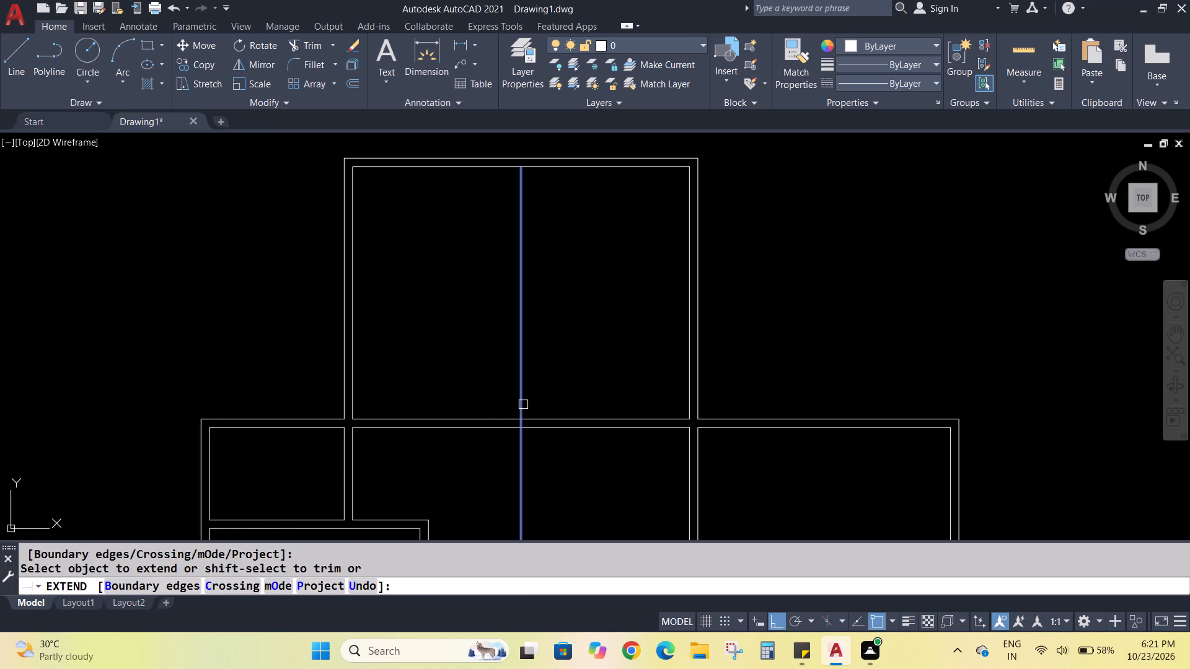
key(Escape)
key(Escape)
Trim both lines of the topmost room's bottom wall between the vertical line and the right wall.
text(TR)
key(Return)
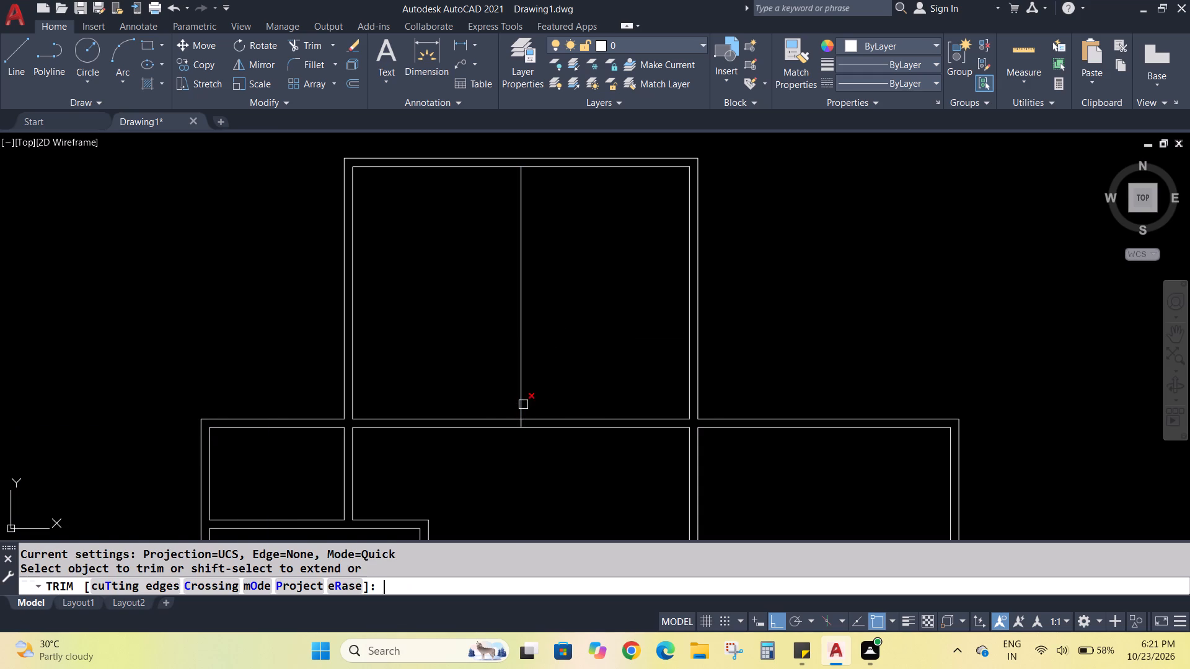
drag(617, 390, 612, 445)
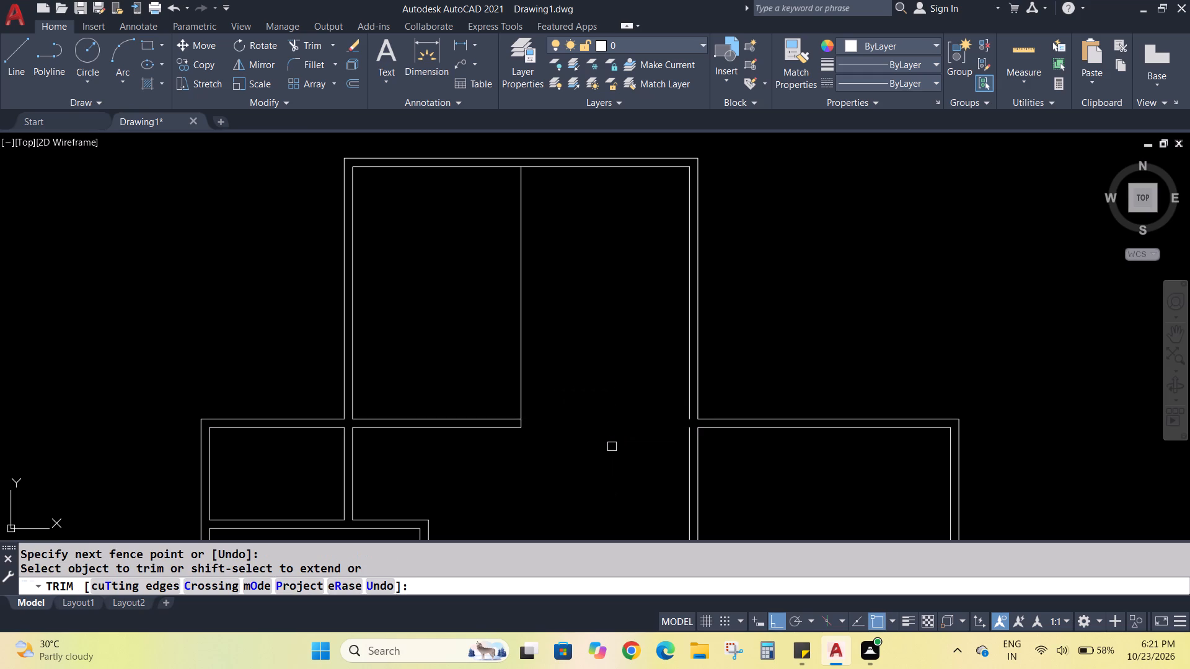
scroll(643, 428, up, 2)
key(Escape)
key(Escape)
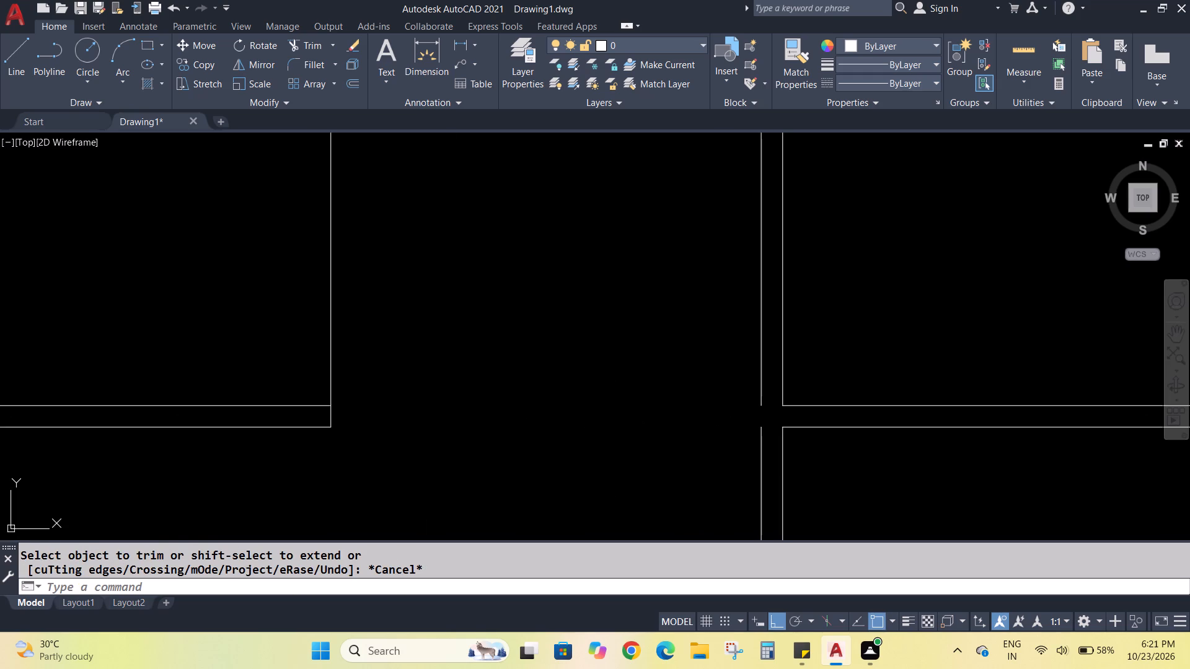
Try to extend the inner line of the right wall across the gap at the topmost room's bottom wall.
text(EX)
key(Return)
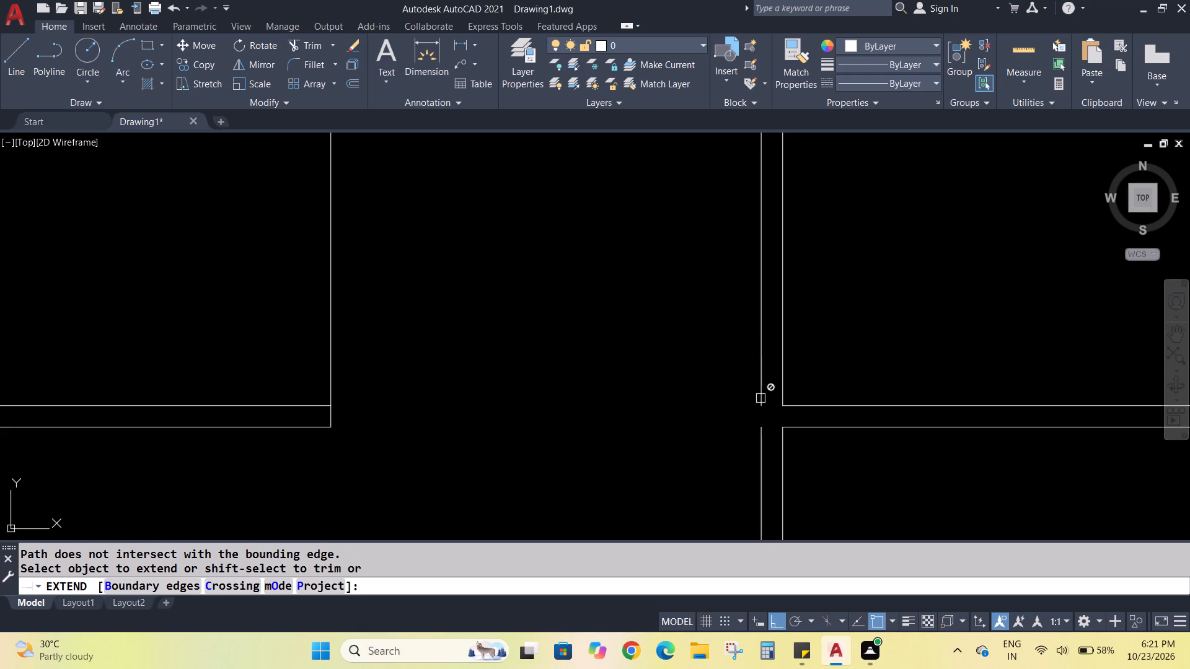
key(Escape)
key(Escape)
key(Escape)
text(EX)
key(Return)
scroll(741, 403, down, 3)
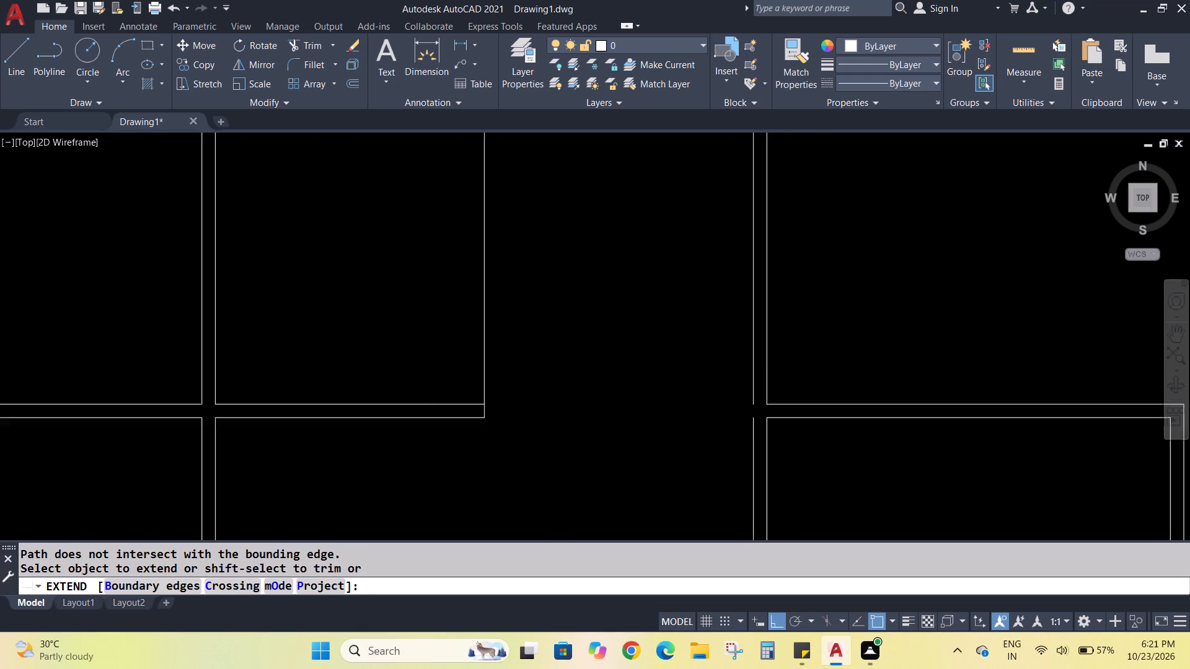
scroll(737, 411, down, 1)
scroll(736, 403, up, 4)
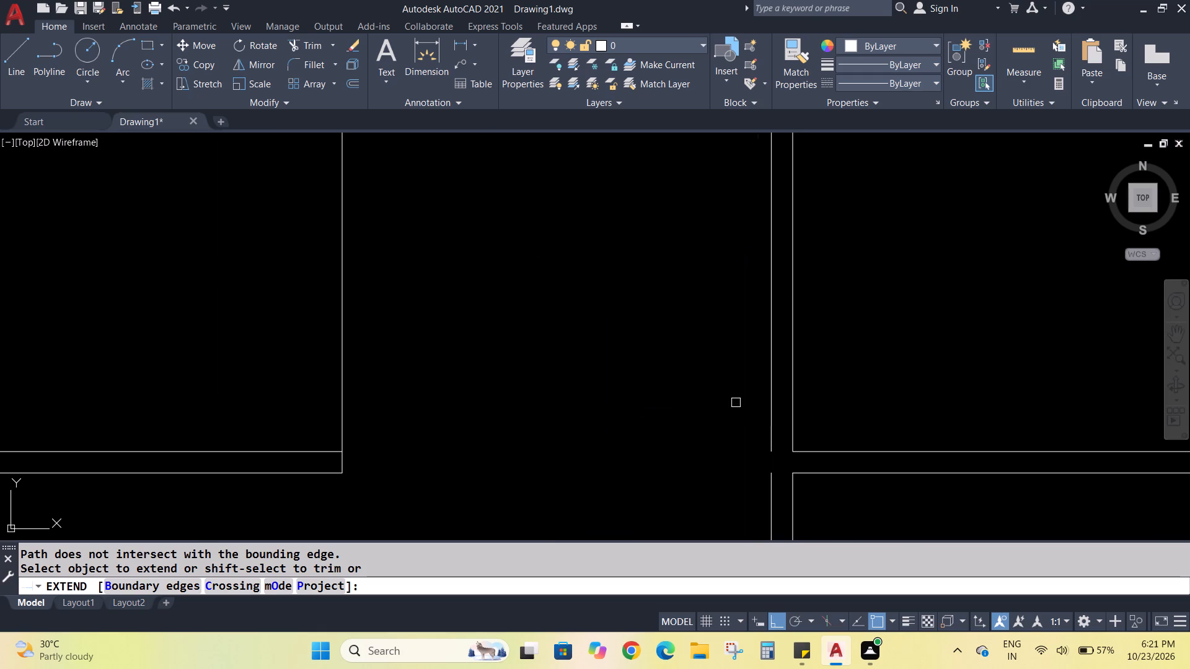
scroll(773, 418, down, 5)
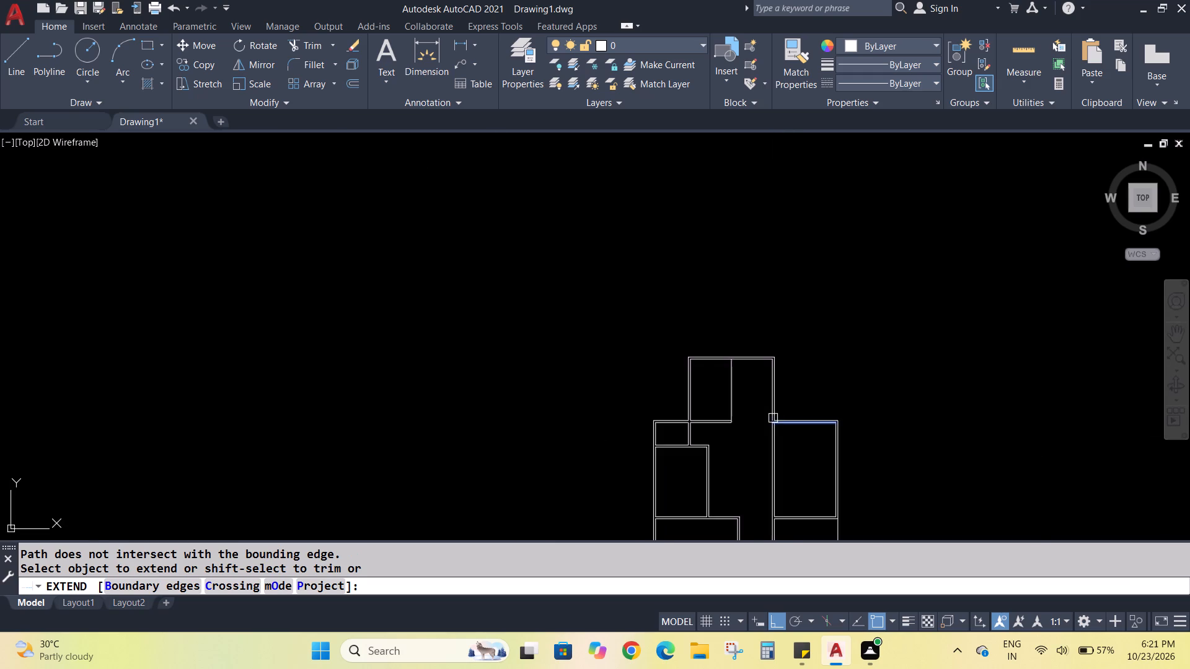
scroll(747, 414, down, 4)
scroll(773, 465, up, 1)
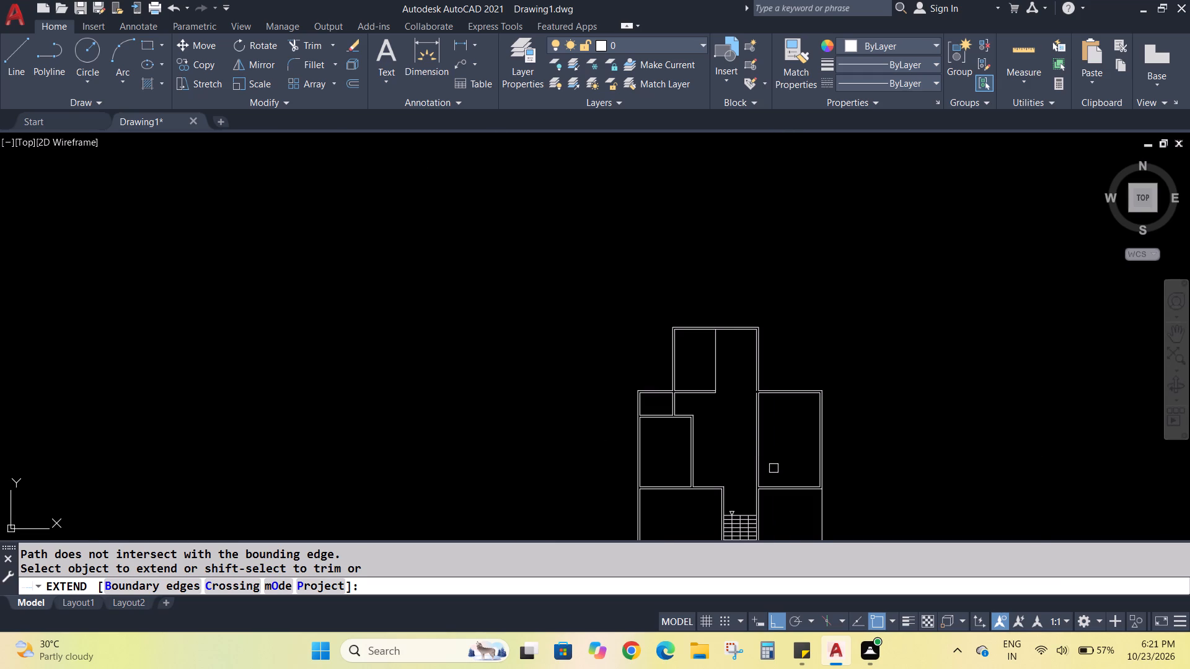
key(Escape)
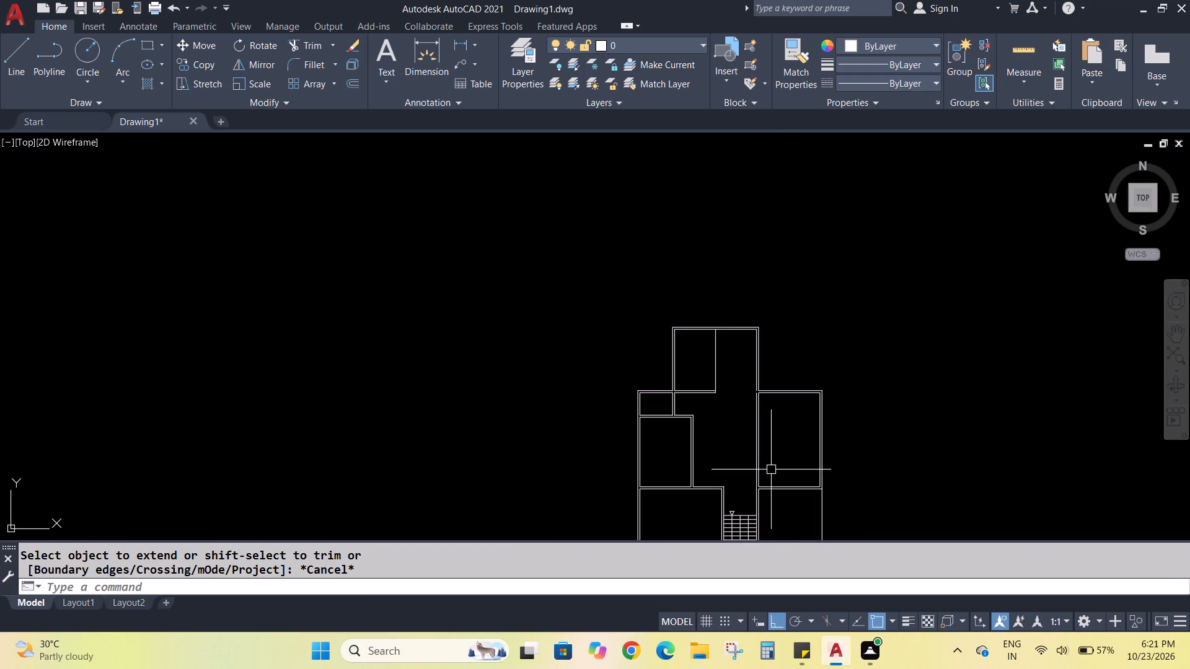
Close the right wall's inner-line gap by erasing its upper segment and extending the lower segment to the topmost room's inner top line.
scroll(767, 355, up, 3)
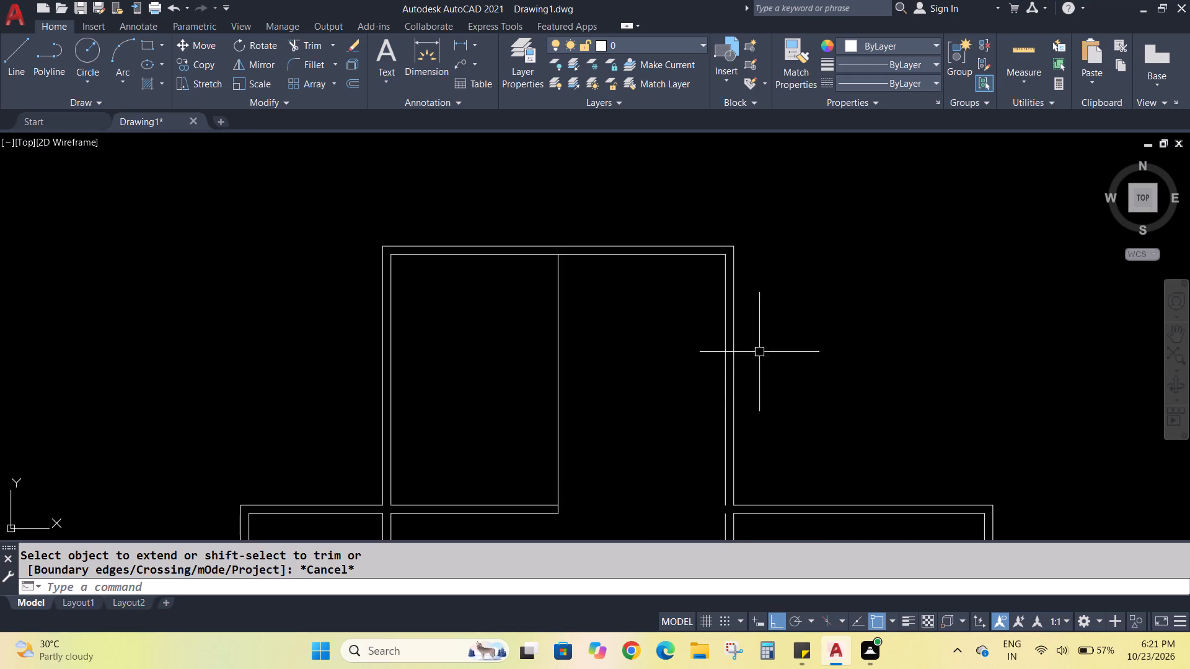
click(725, 343)
key(Delete)
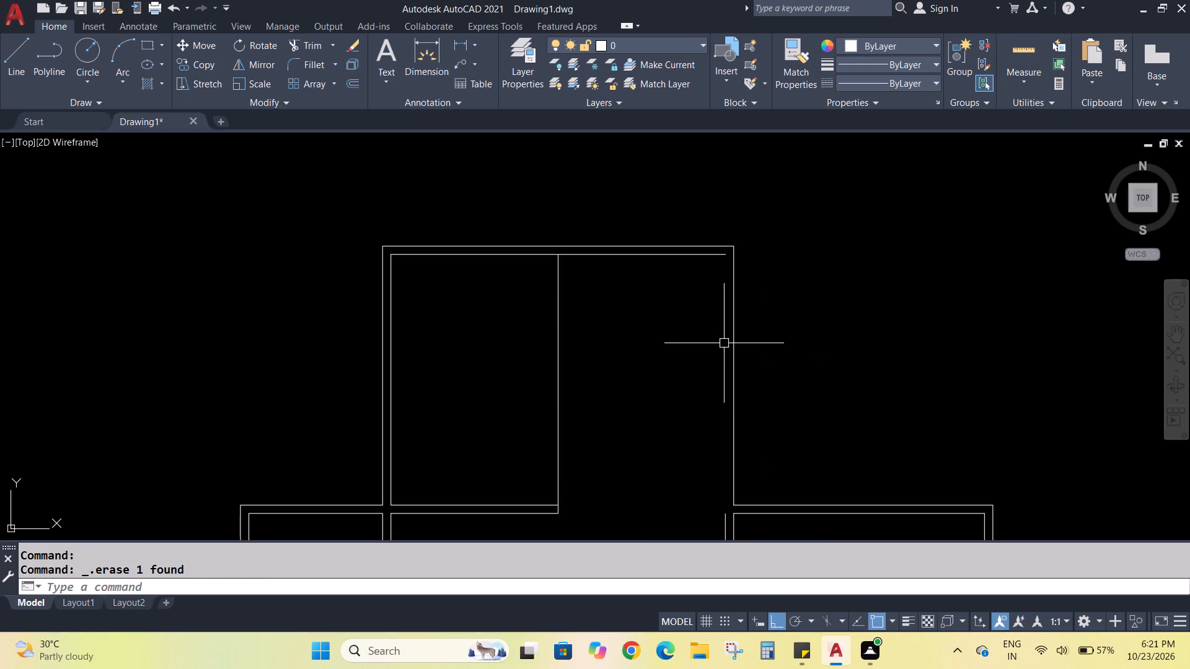
text(EX)
key(Return)
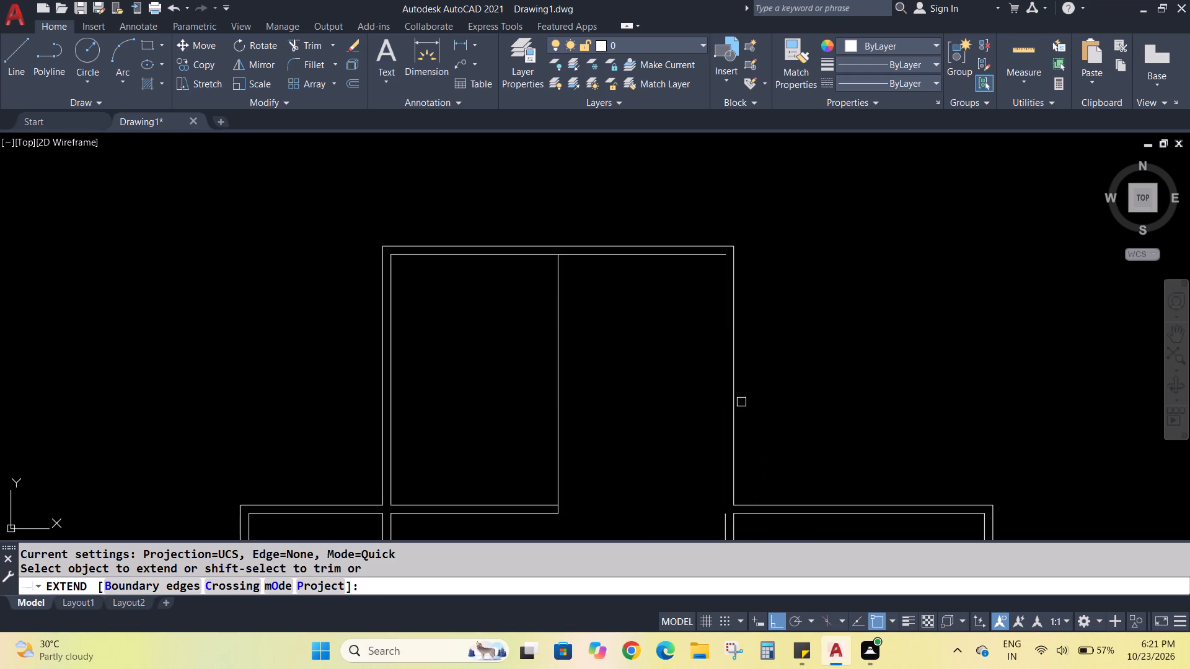
click(726, 530)
key(Escape)
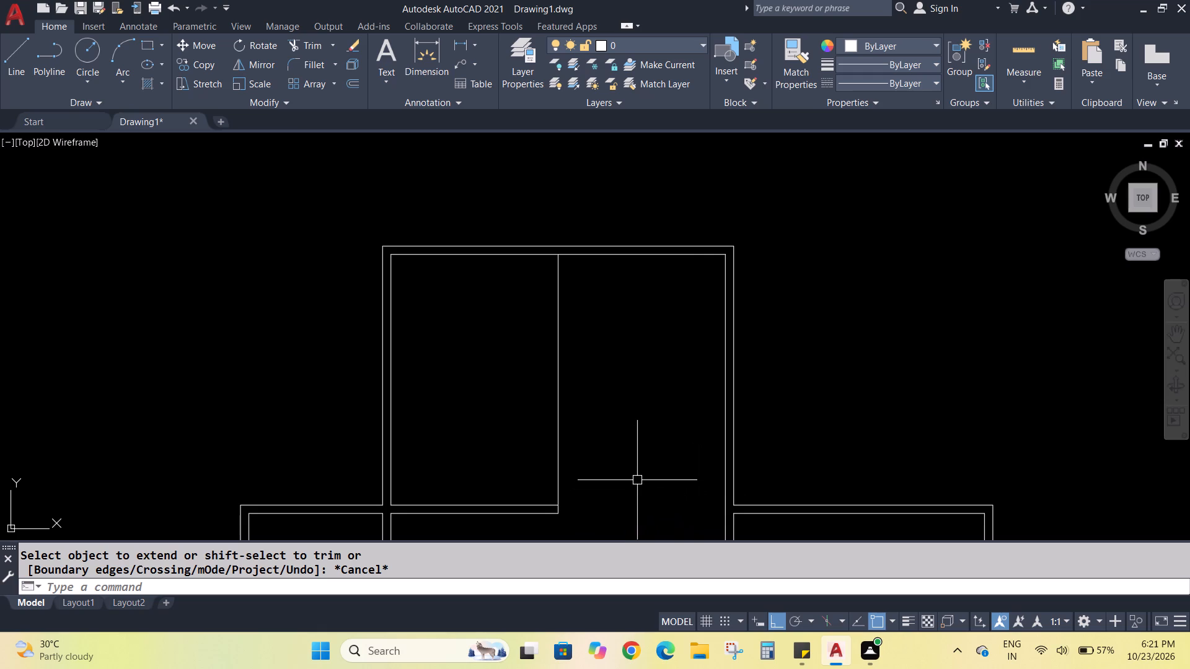
key(Escape)
Trim the vertical line out of the topmost room, keeping the short end cap on the bottom wall stub.
text(TR)
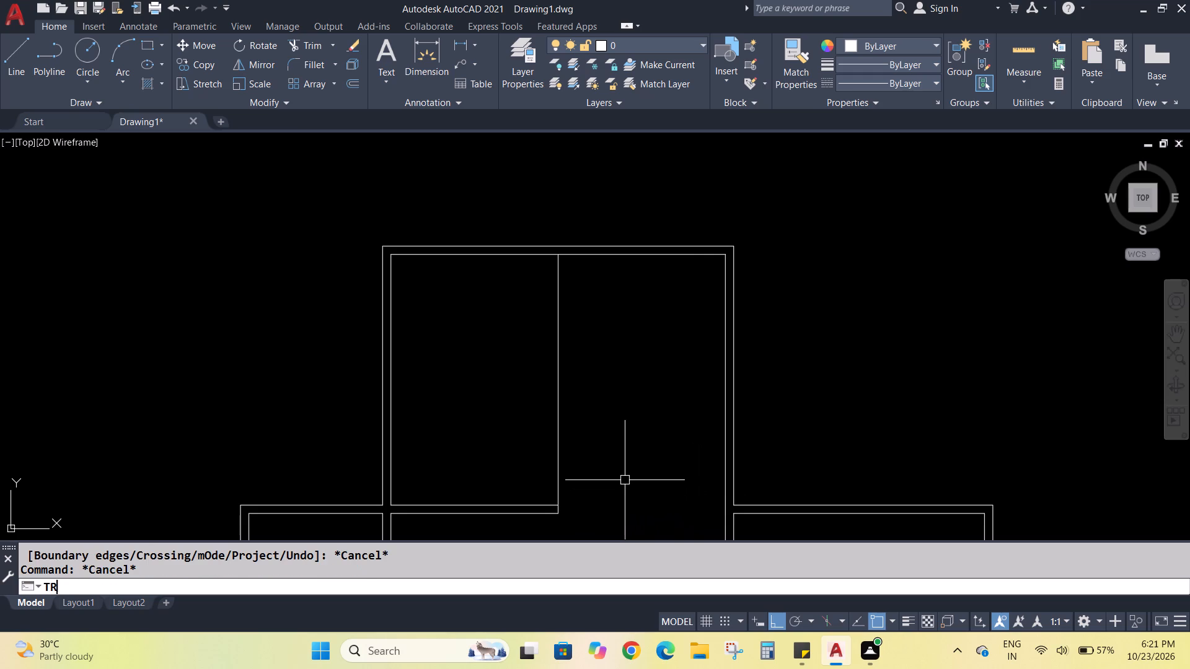
key(Return)
click(560, 447)
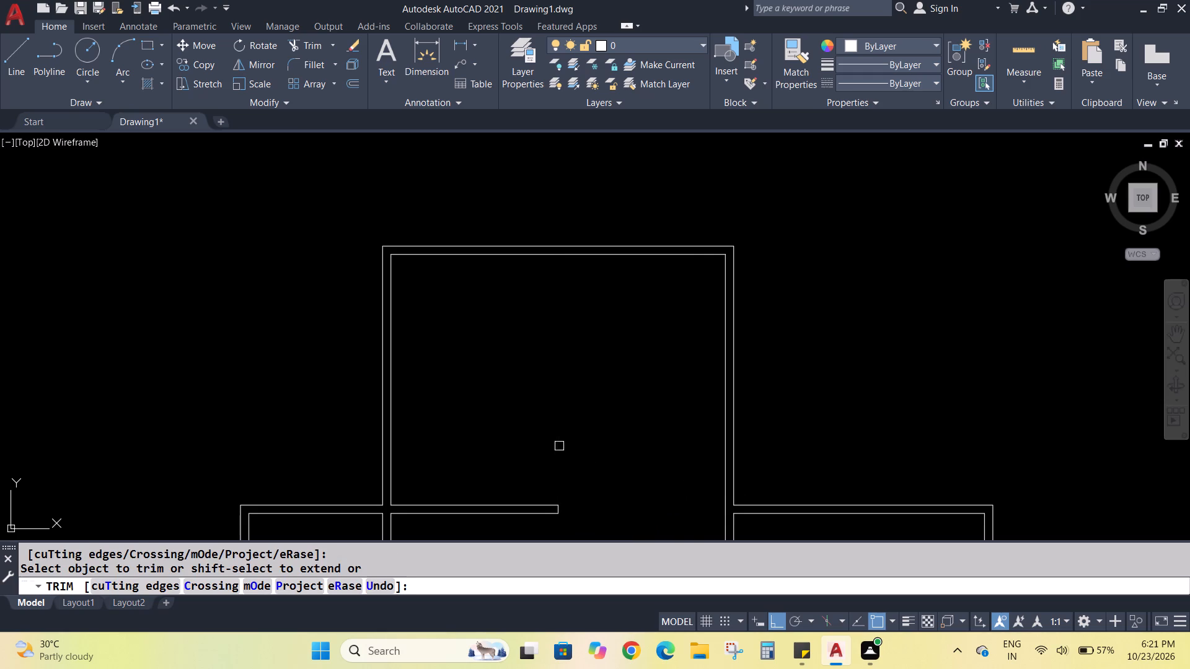
middle_drag(642, 448, 614, 411)
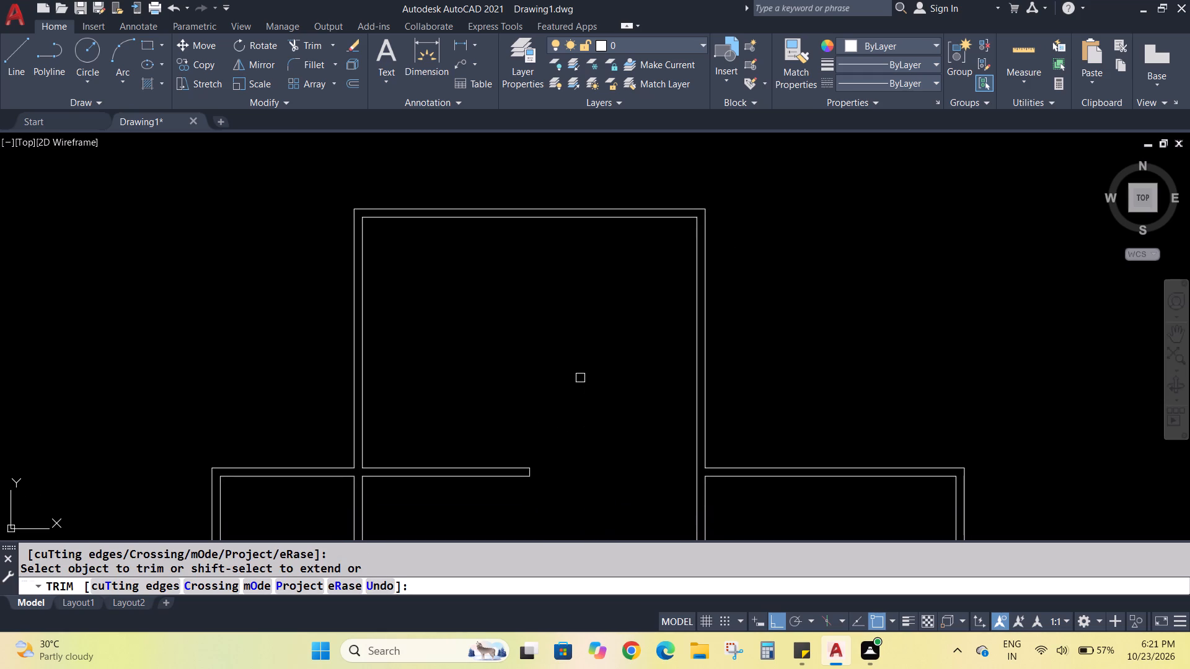
middle_drag(578, 377, 635, 448)
key(Escape)
key(Escape)
key(Escape)
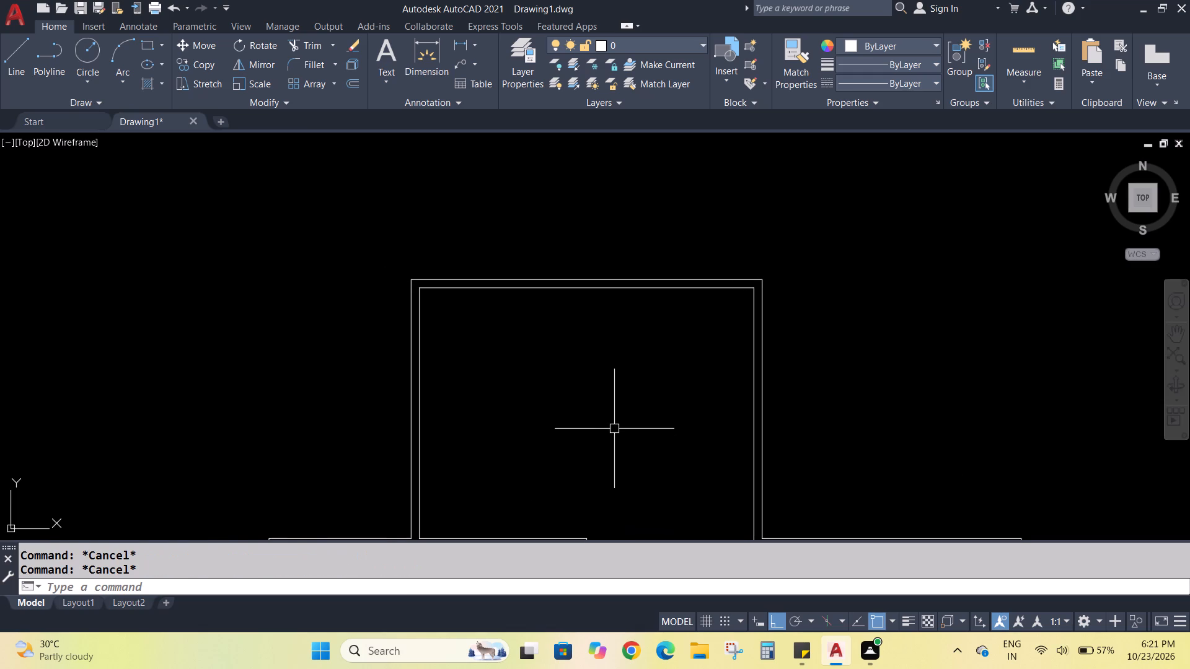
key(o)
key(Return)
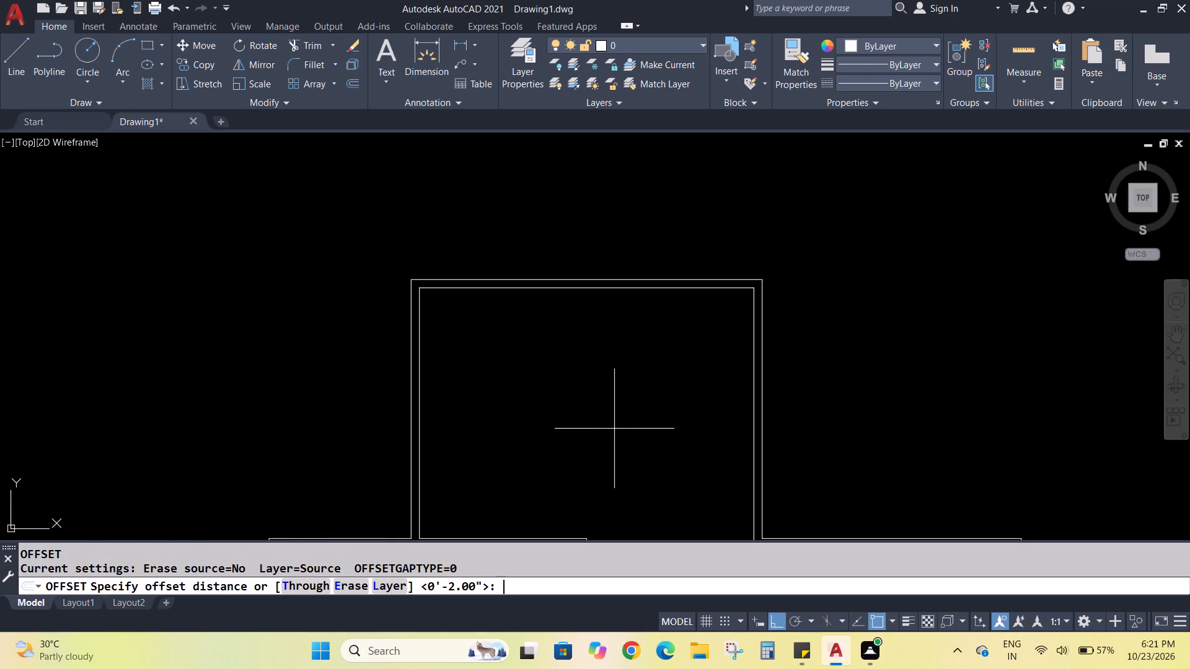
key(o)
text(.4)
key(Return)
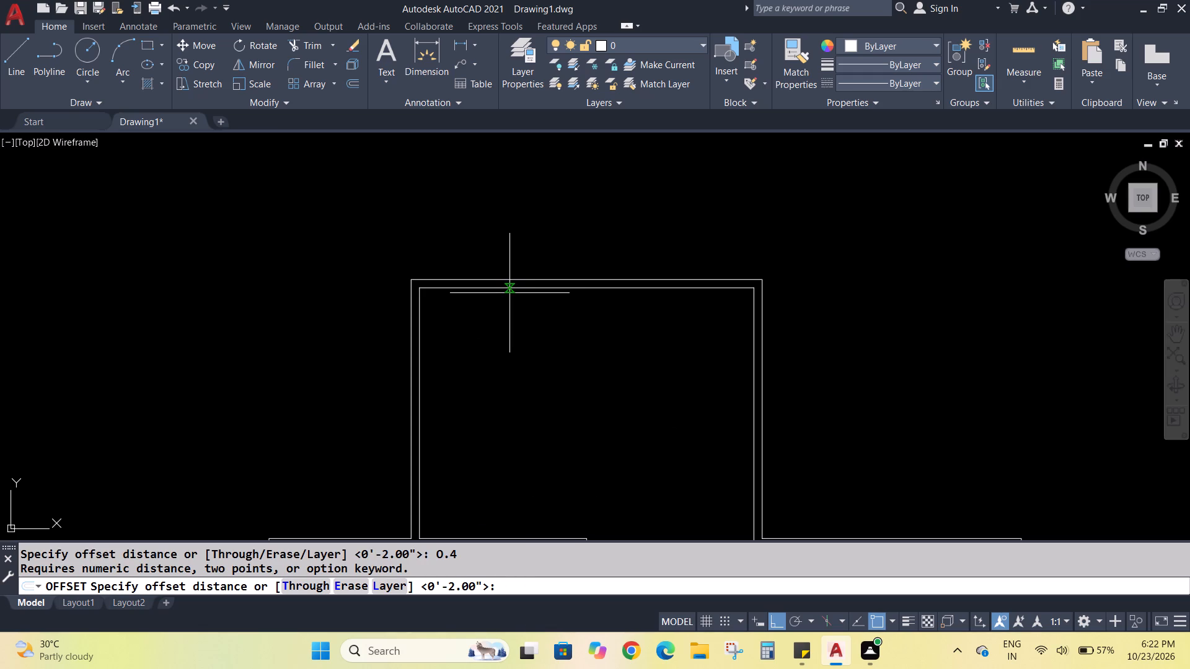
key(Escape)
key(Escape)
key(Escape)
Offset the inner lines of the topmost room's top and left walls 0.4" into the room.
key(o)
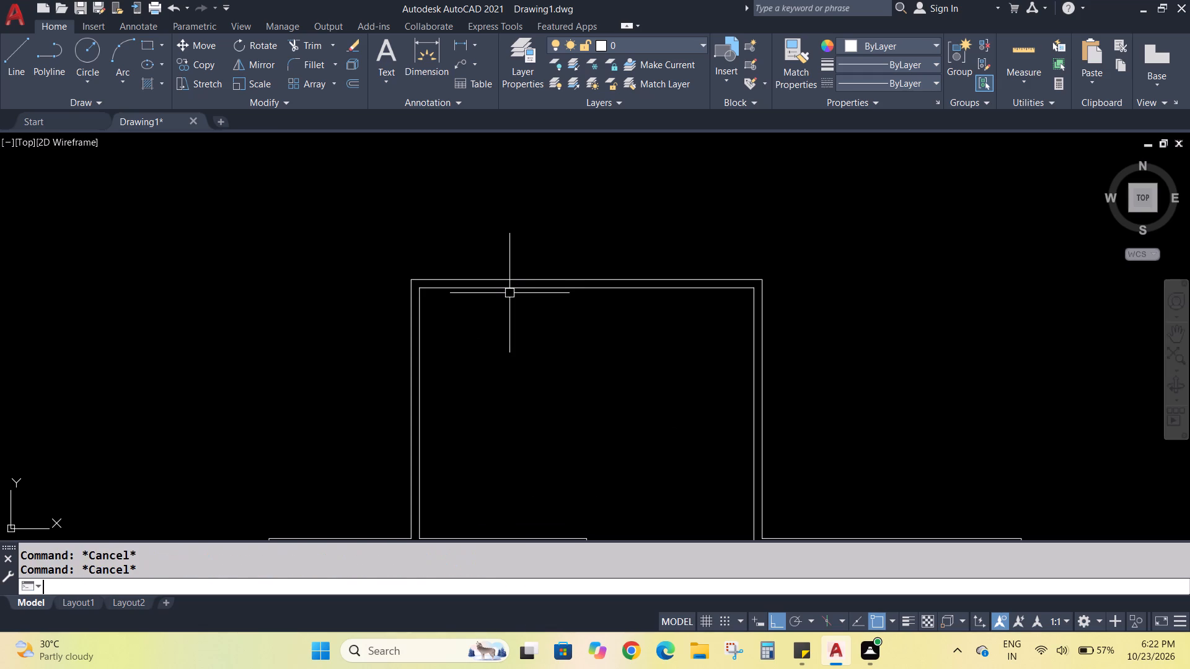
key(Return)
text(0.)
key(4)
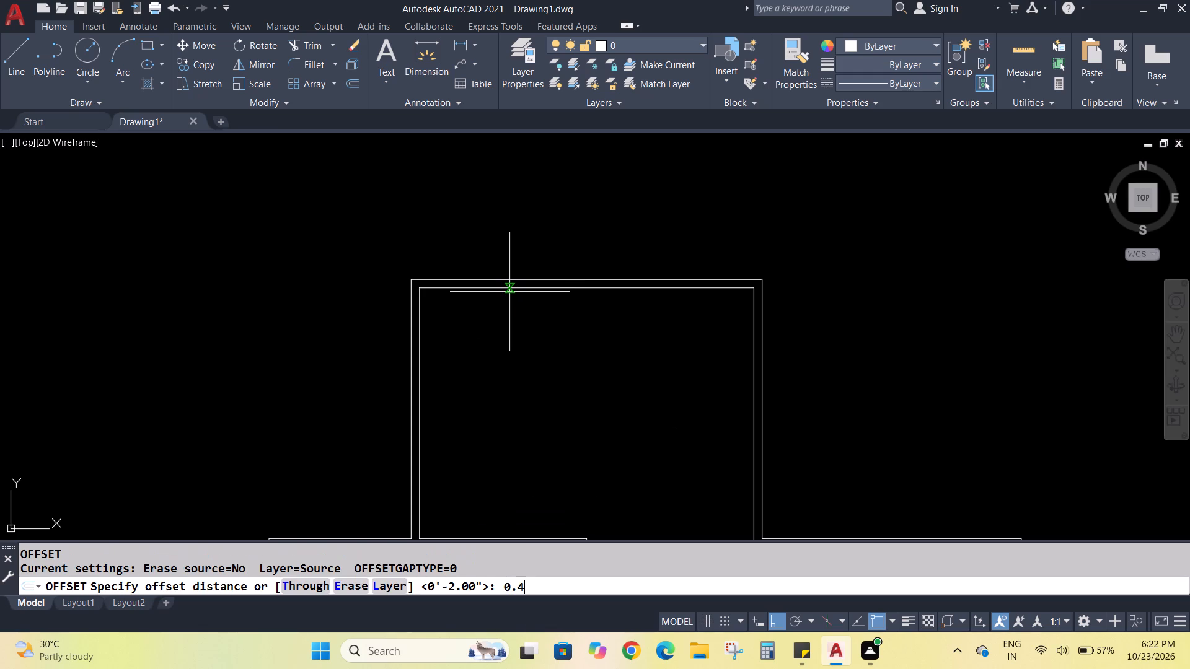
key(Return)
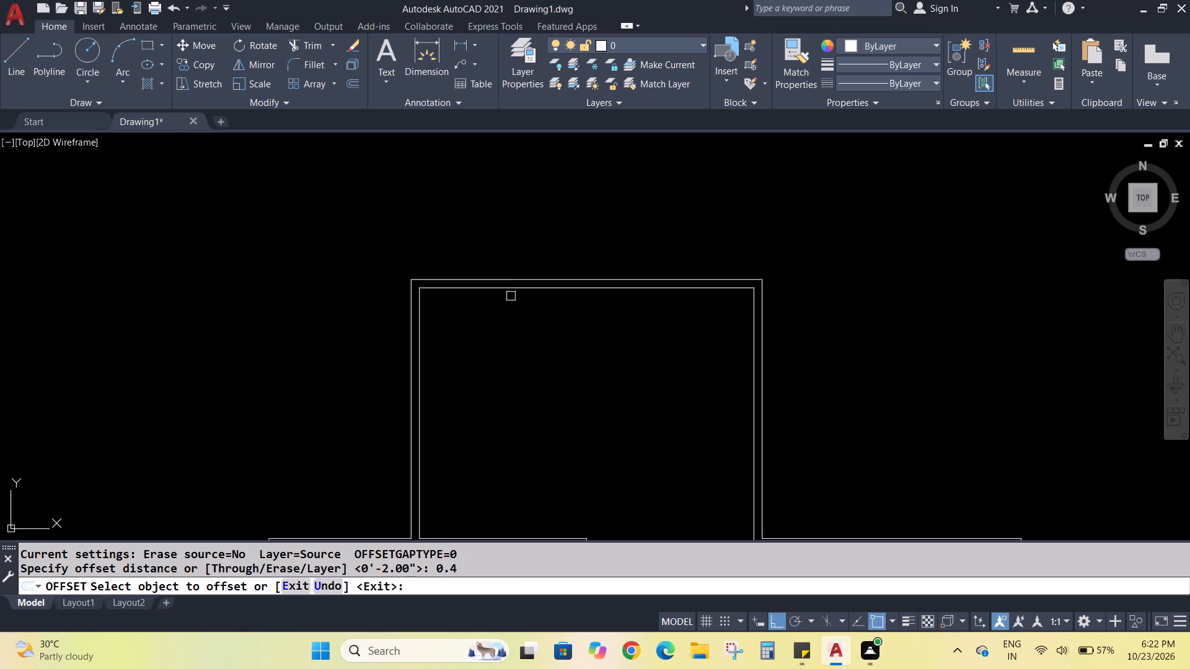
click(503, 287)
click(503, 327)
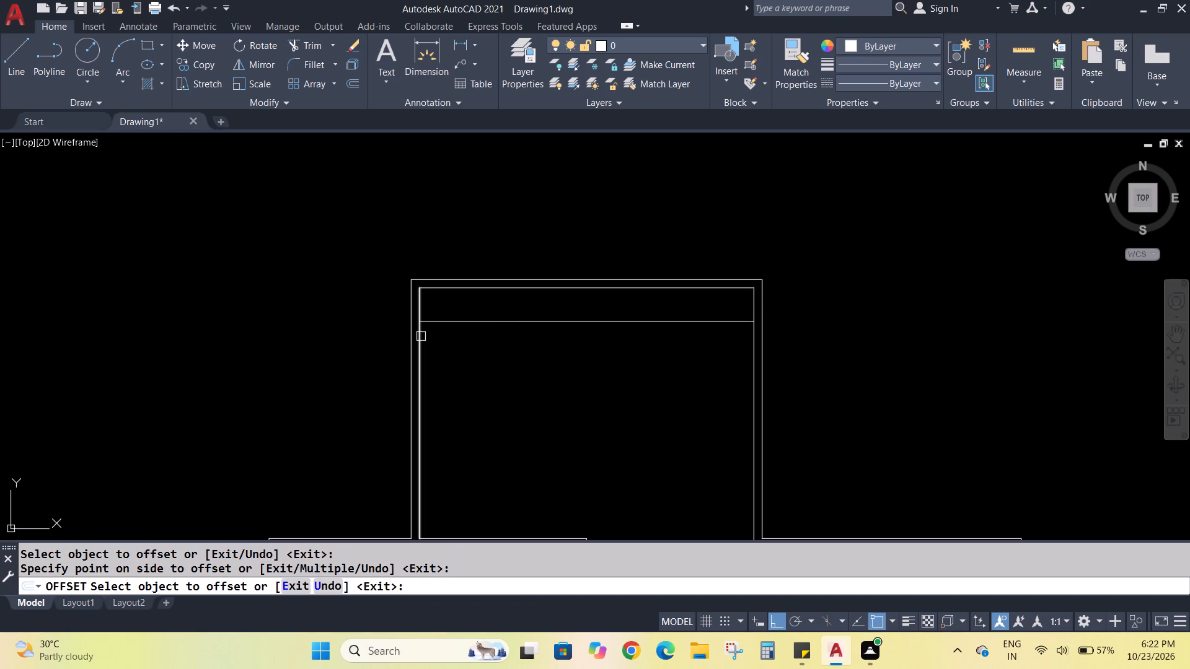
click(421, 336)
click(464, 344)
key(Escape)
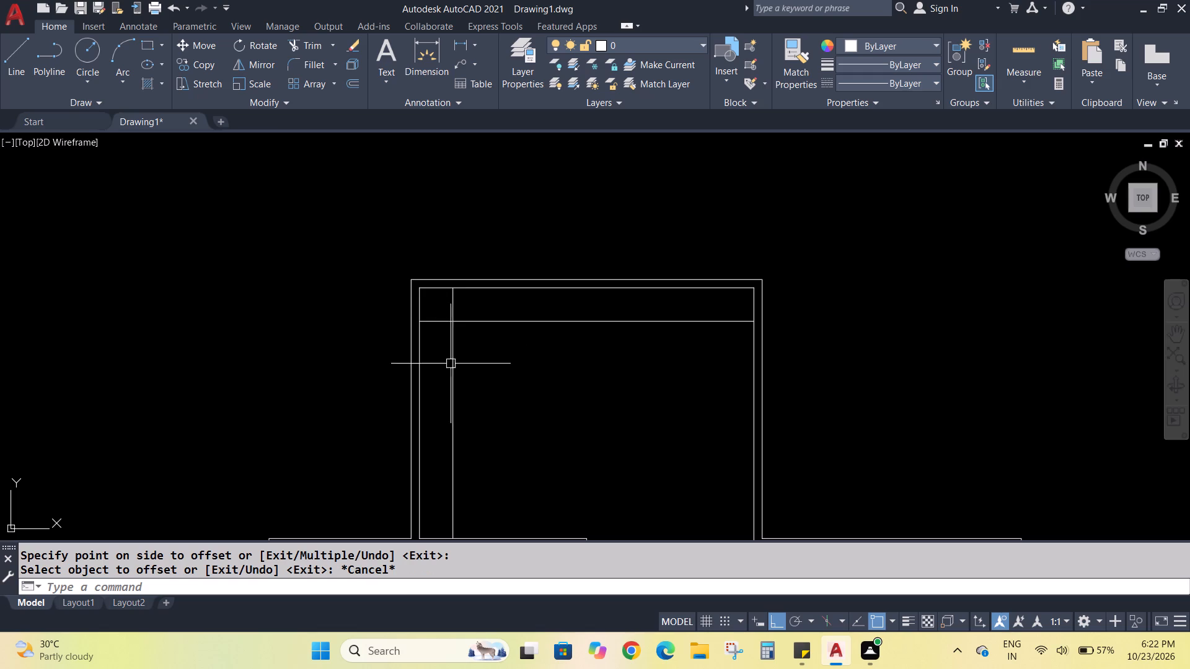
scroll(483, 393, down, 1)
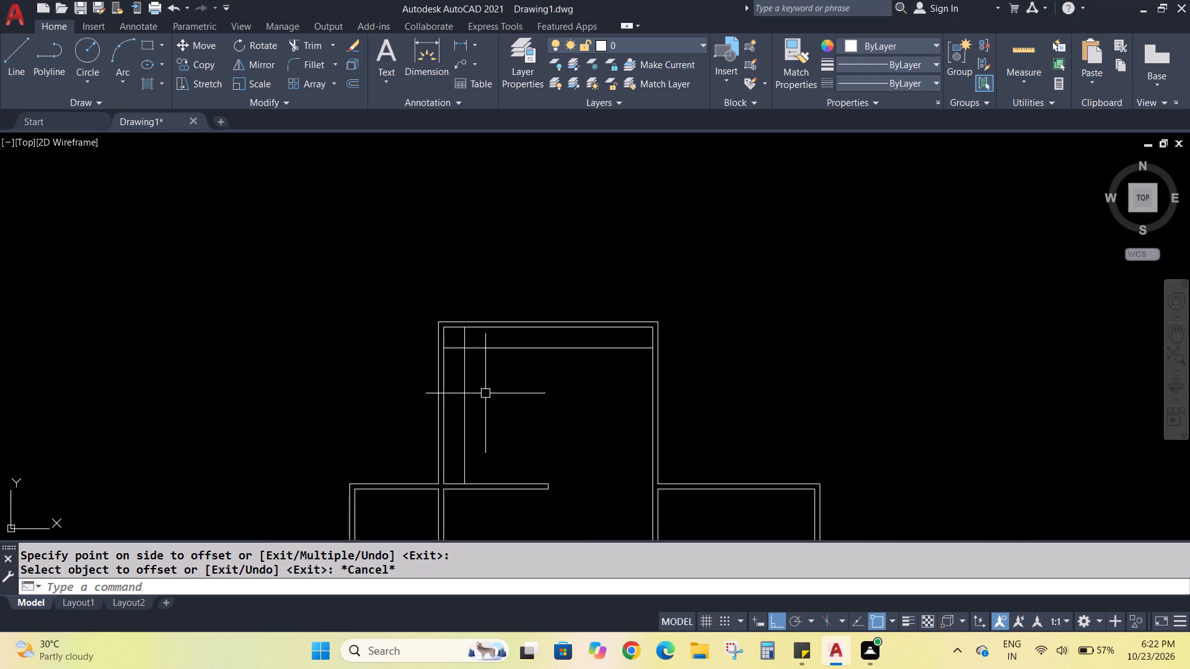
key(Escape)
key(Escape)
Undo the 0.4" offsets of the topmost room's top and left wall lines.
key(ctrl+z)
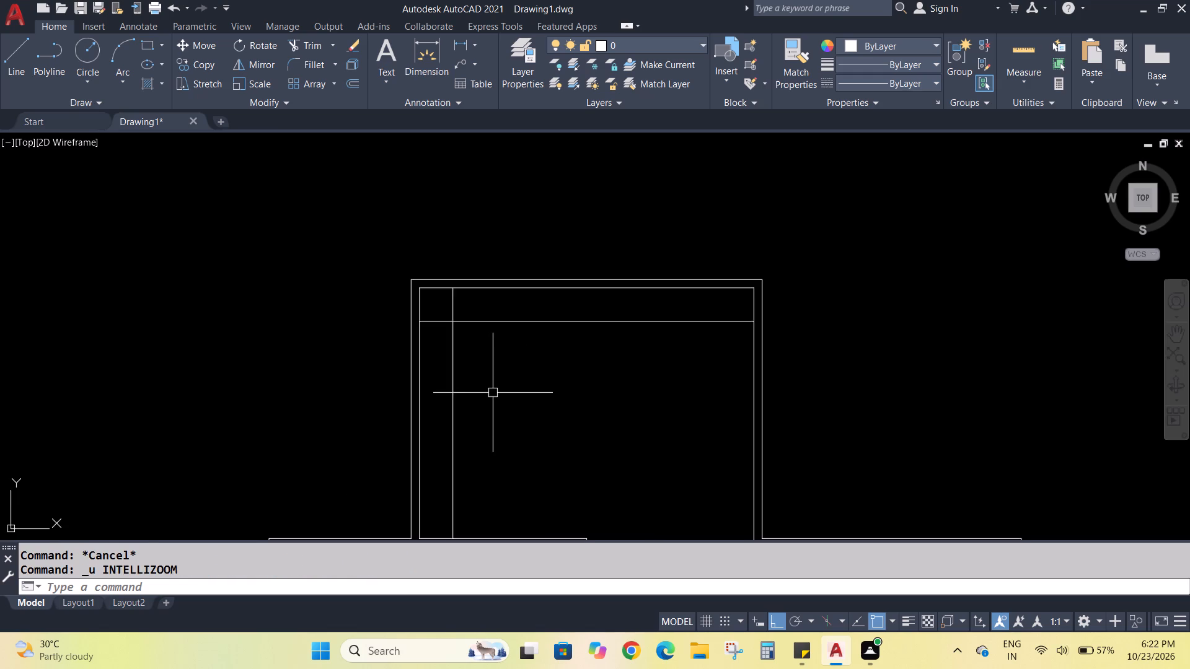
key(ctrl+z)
Offset the inner lines of the topmost room's top and left walls 0.6" into the room.
key(o)
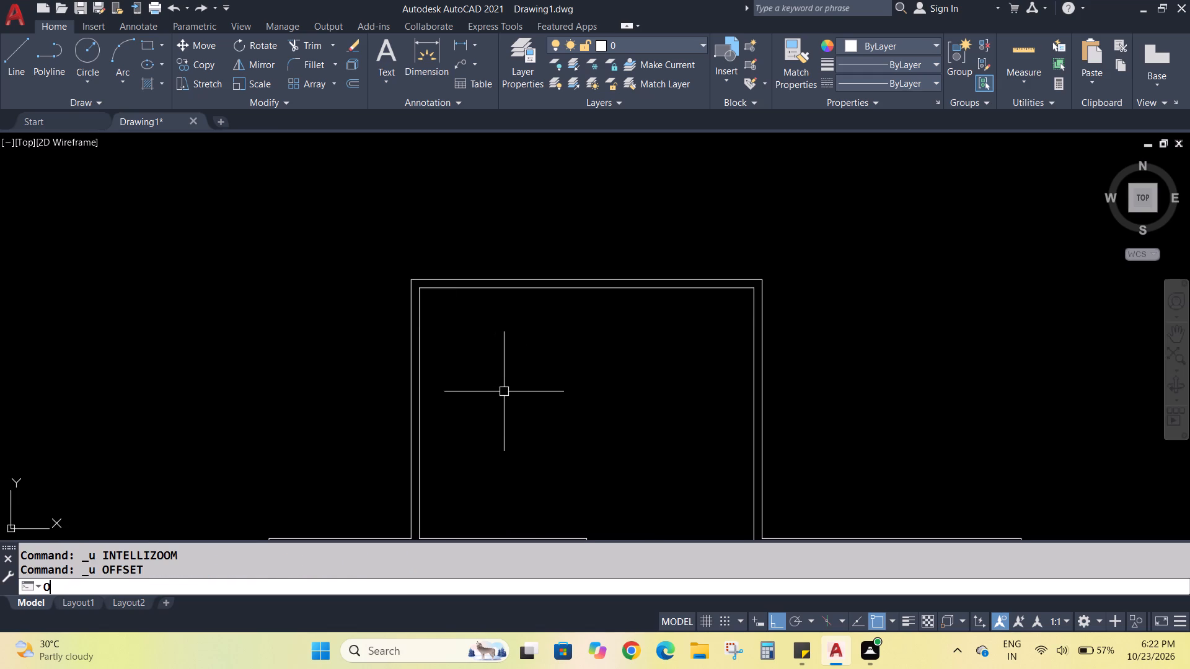
key(Return)
text(0.6)
key(Return)
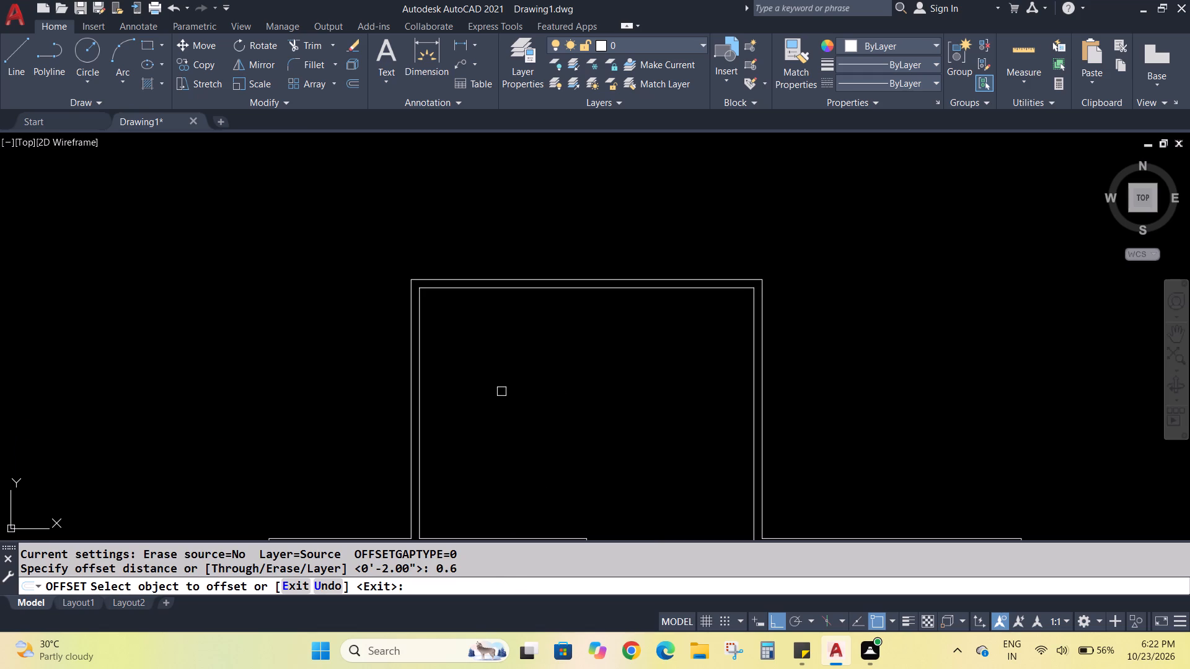
click(504, 289)
click(509, 334)
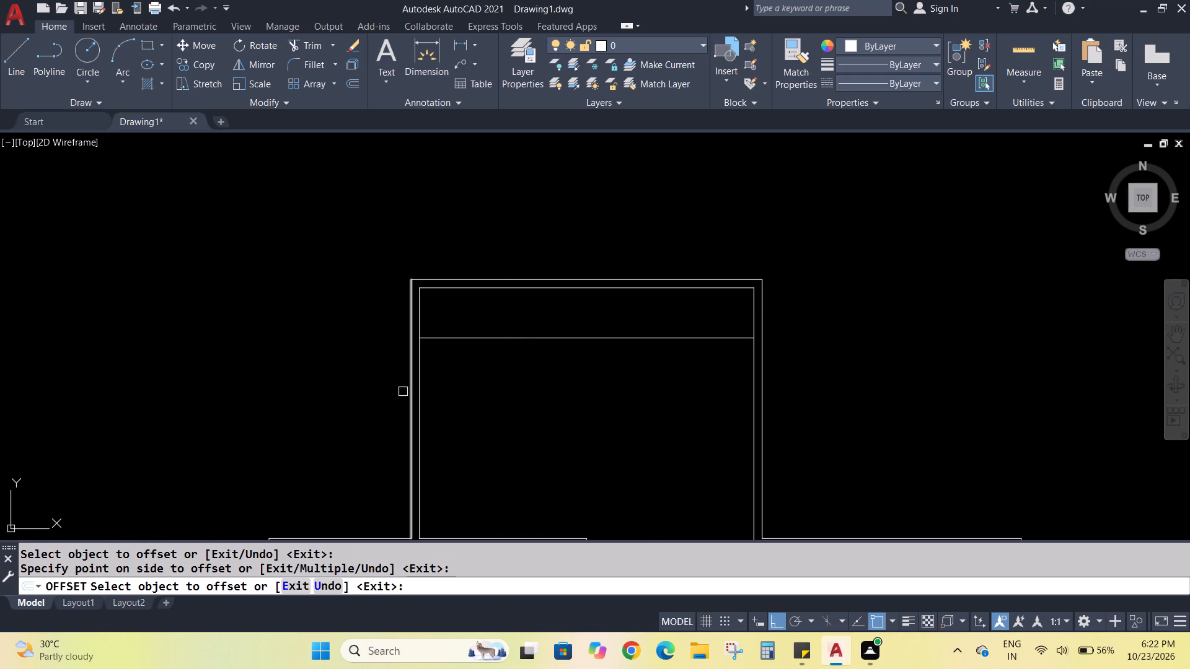
click(423, 382)
click(505, 389)
key(Escape)
key(Escape)
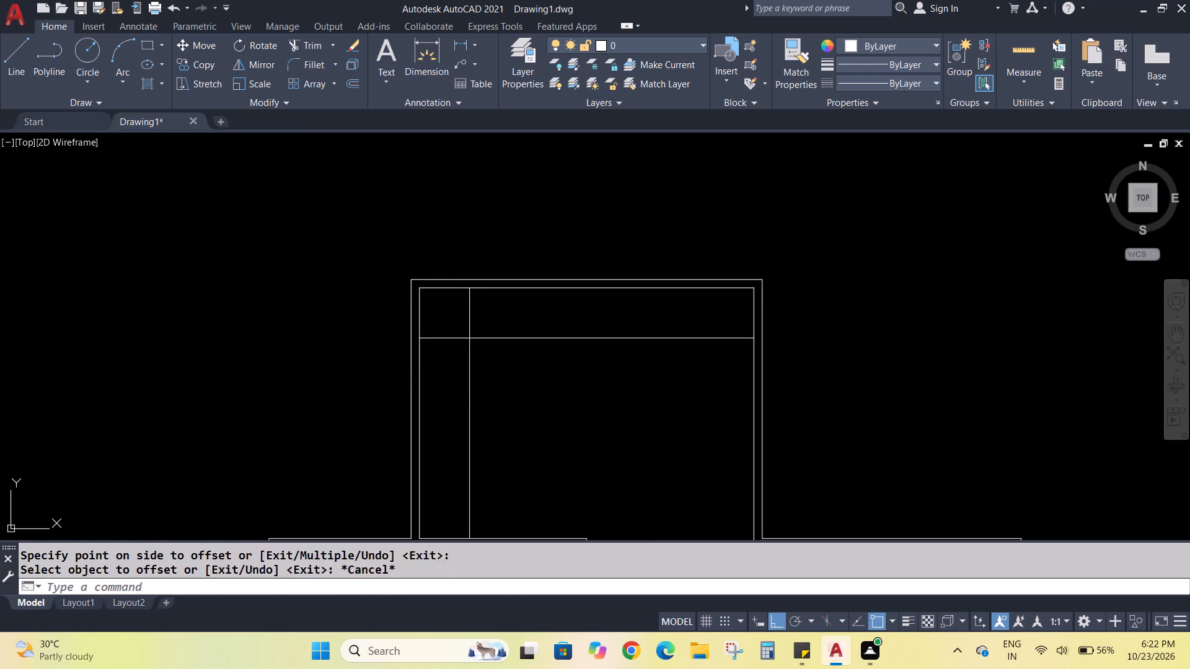
key(Escape)
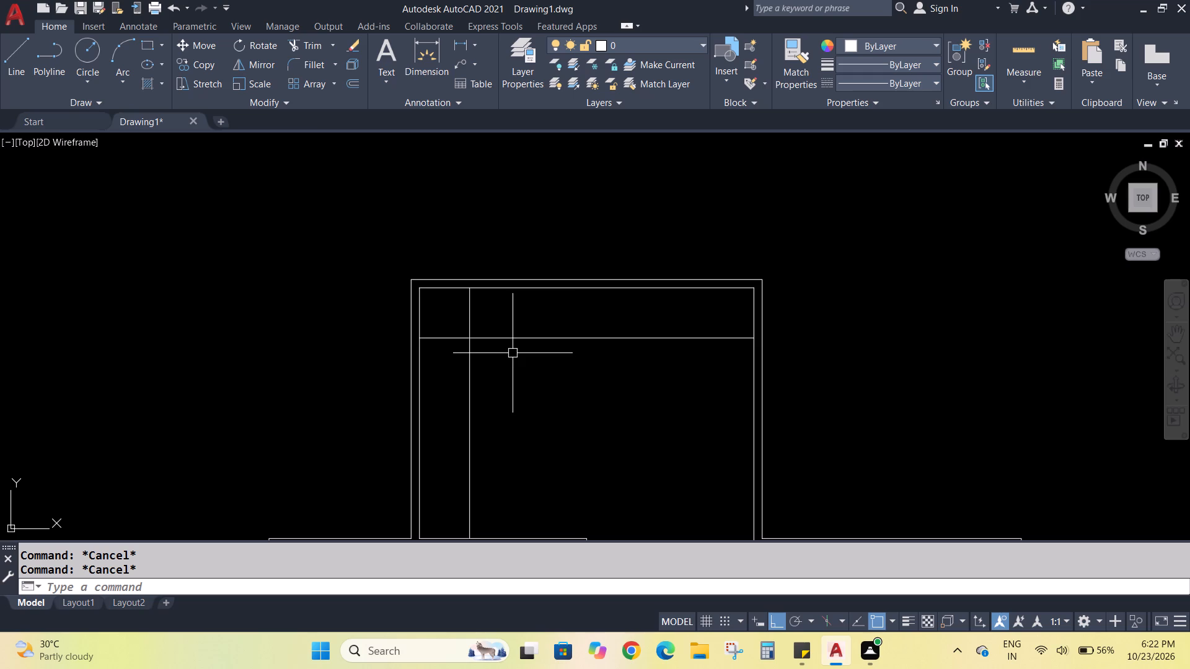
Offset the horizontal interior line of the topmost room another 0.6" downward.
key(o)
key(Return)
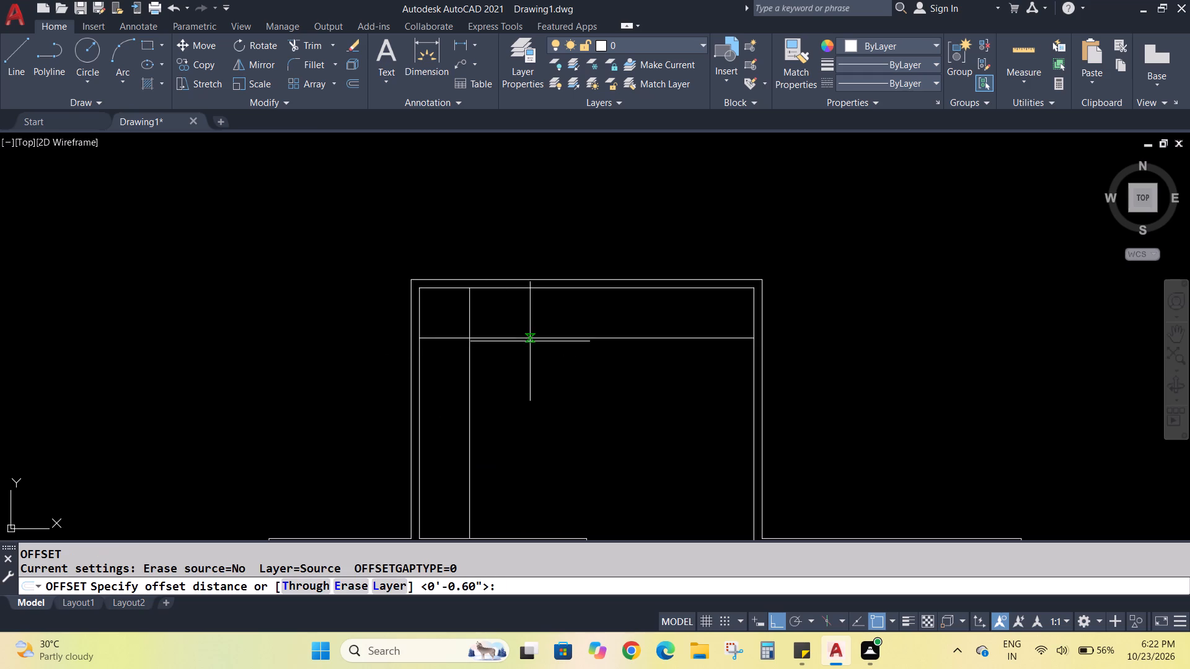
key(Return)
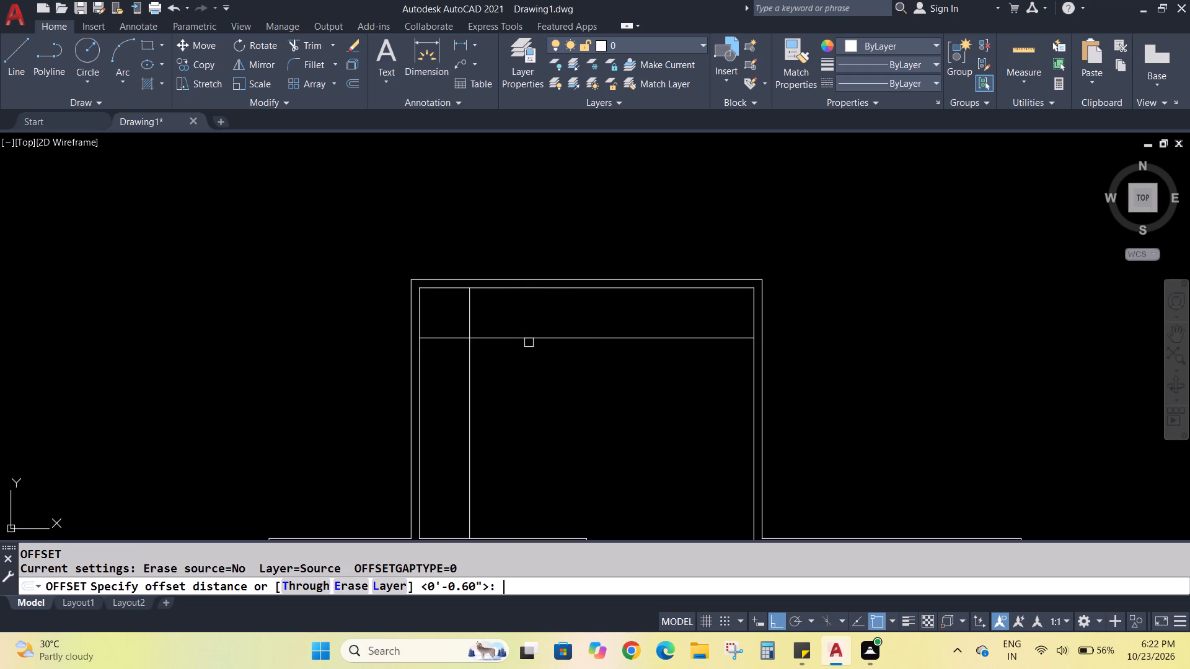
click(532, 337)
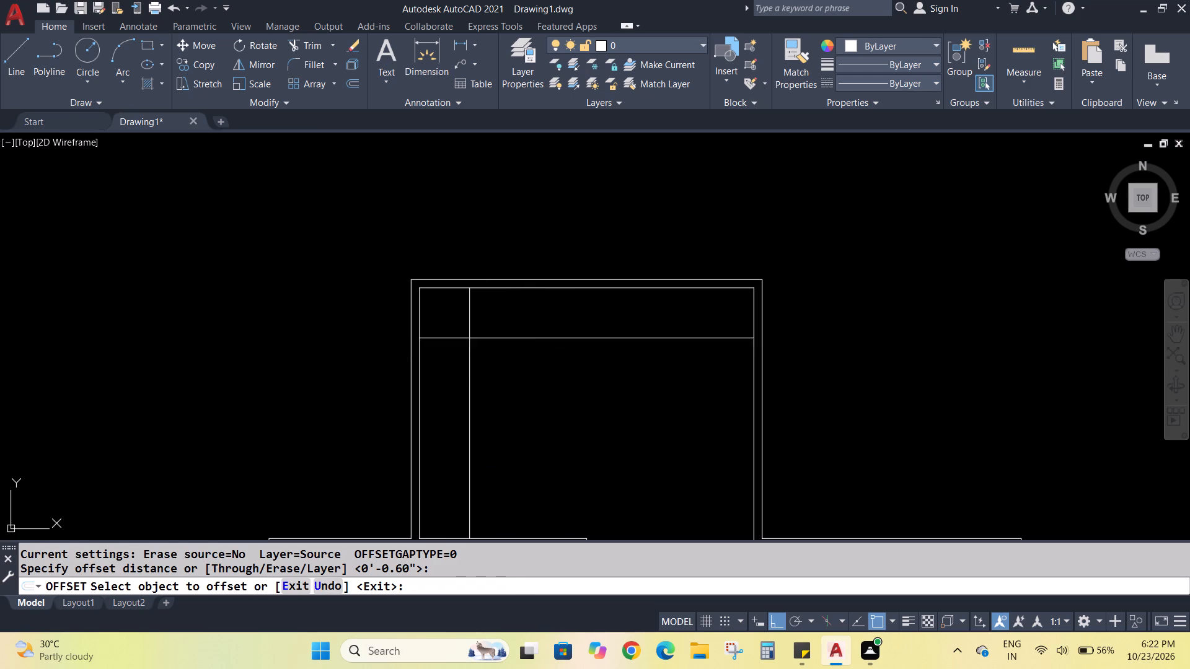
click(524, 383)
key(Escape)
key(Escape)
Trim the new lower horizontal line and the vertical interior line so they meet in a corner near the left wall.
text(TR)
key(Return)
click(565, 389)
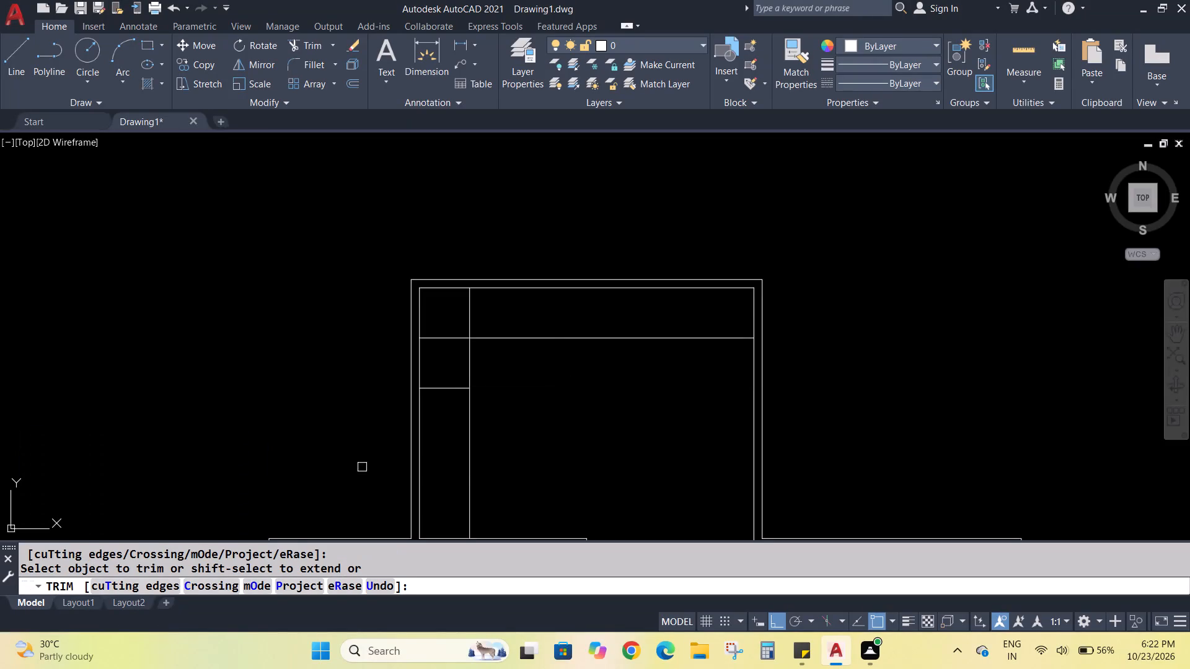
click(468, 462)
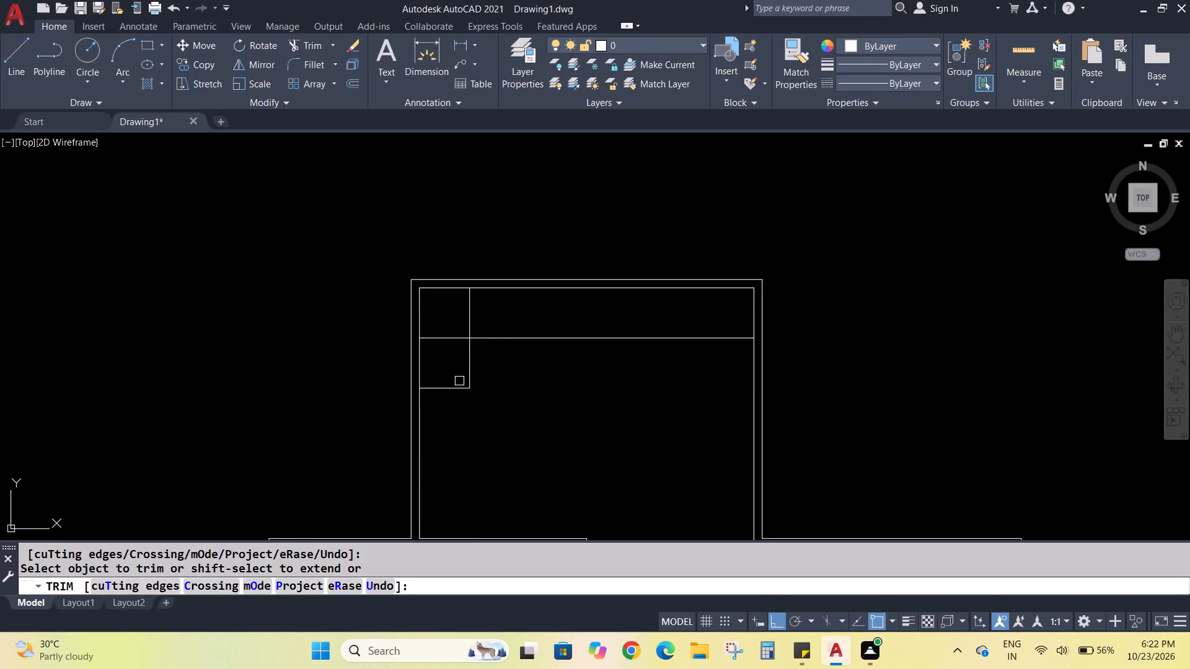
key(Escape)
key(Escape)
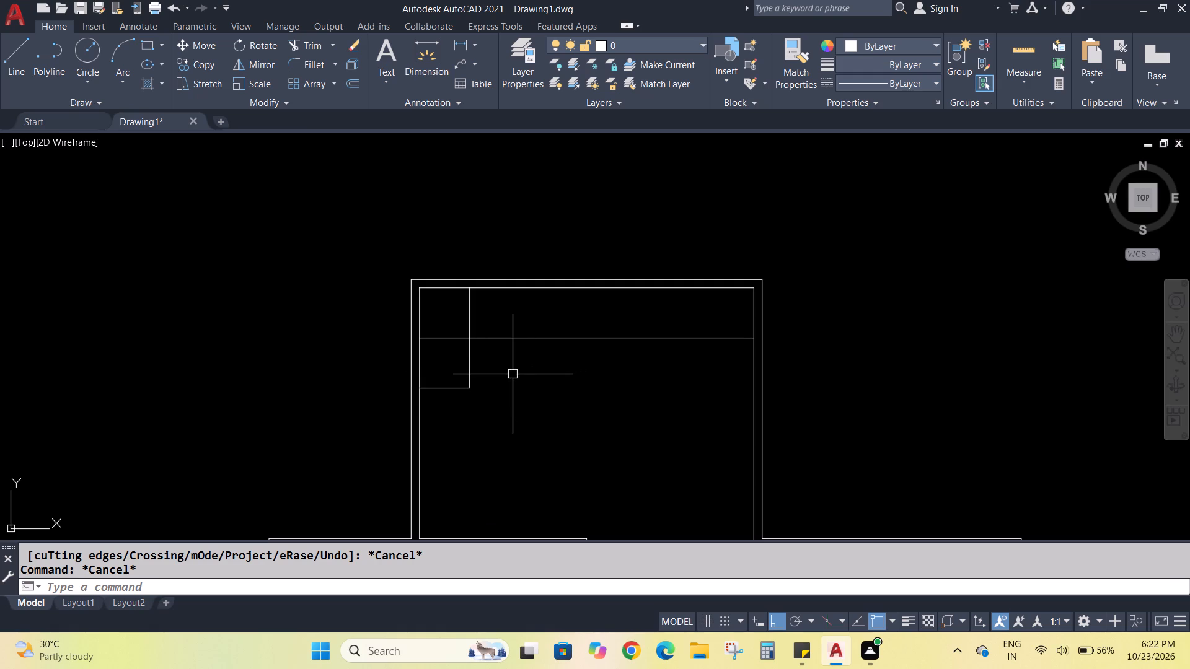
Offset the vertical interior line 0.3" toward the left wall, and the long horizontal interior line 0.3" both up and down.
key(o)
key(Return)
text(0.6)
key(BackSpace)
key(3)
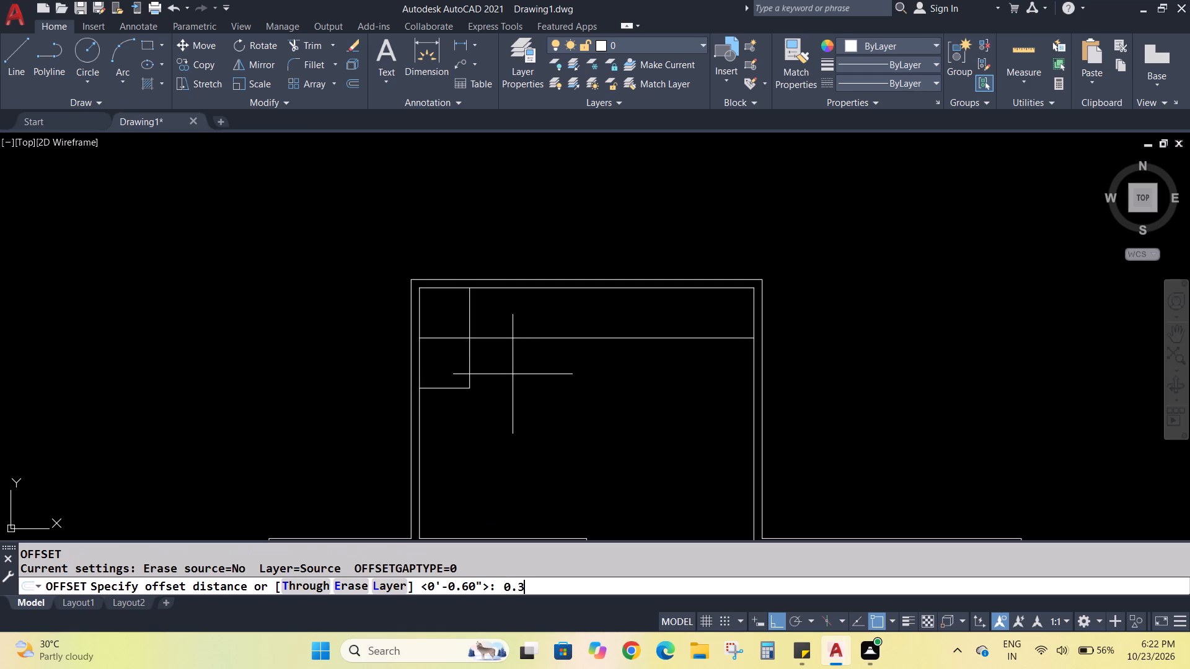
key(Return)
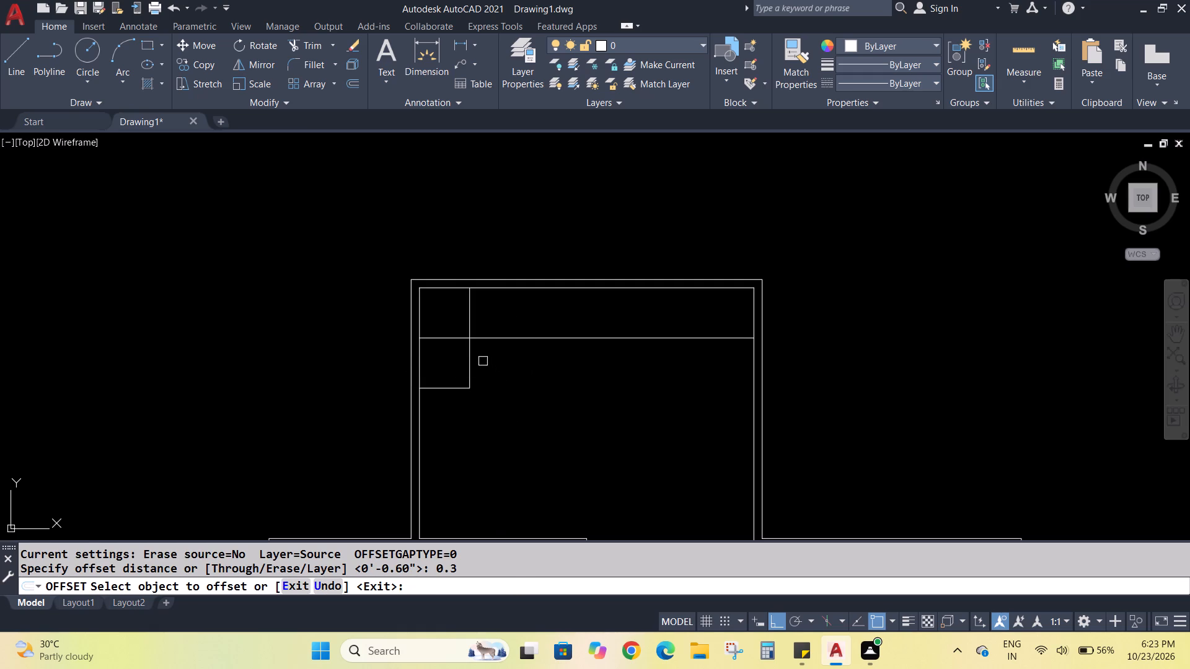
click(470, 357)
click(454, 362)
click(507, 339)
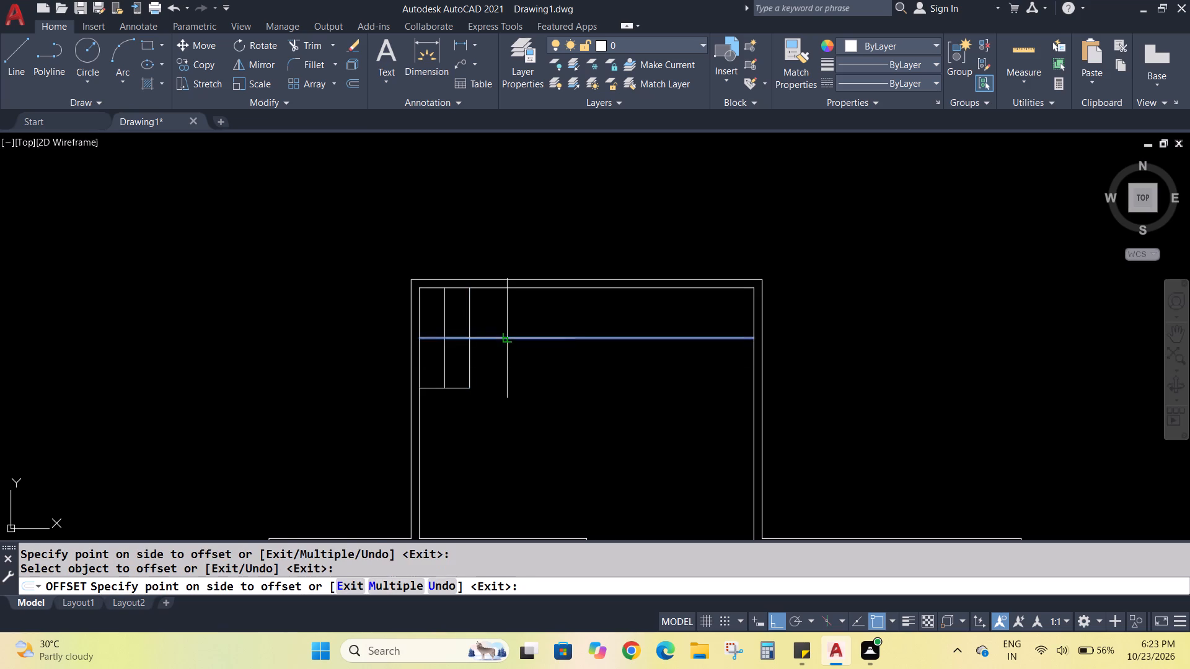
click(513, 322)
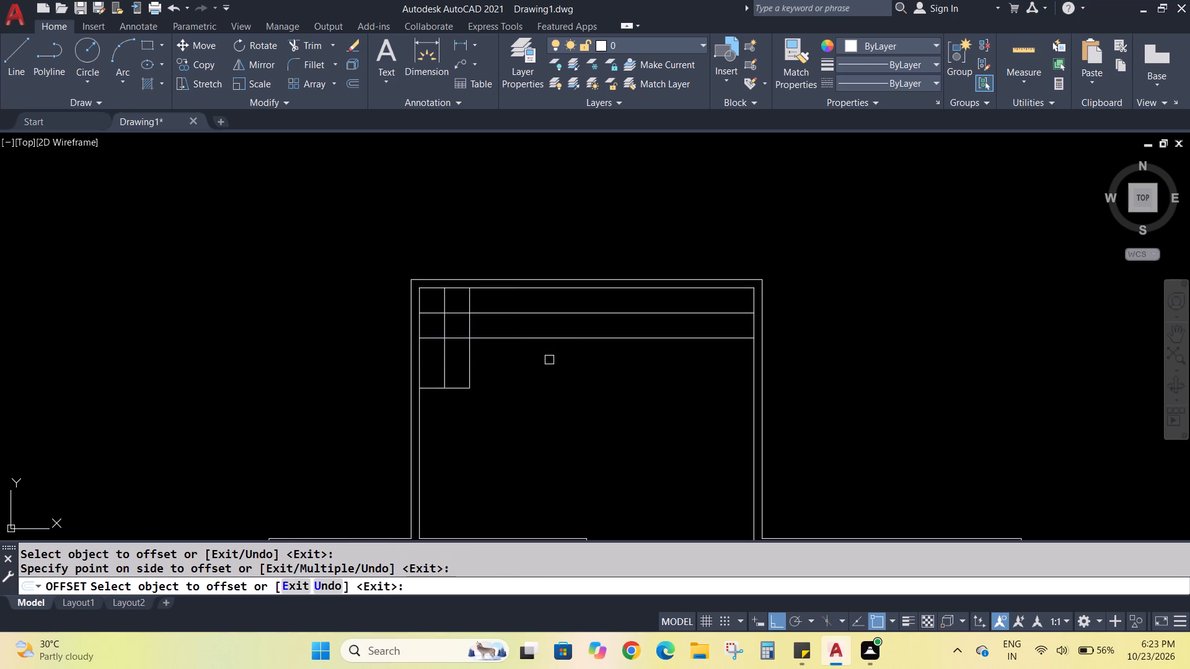
click(528, 343)
click(524, 395)
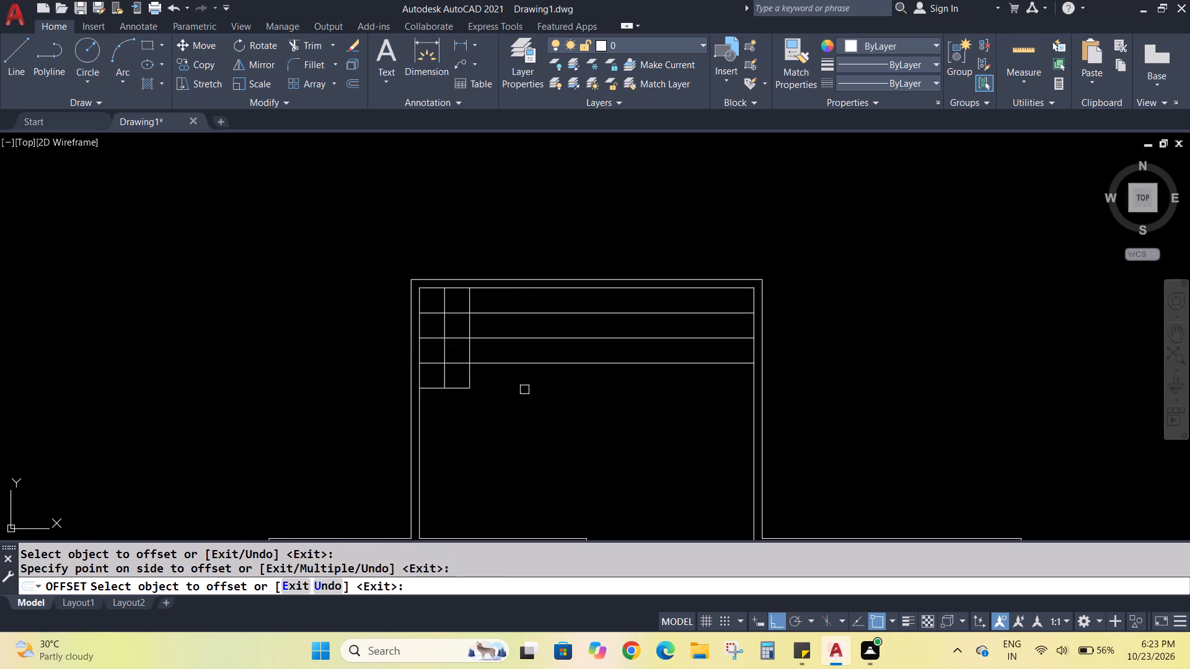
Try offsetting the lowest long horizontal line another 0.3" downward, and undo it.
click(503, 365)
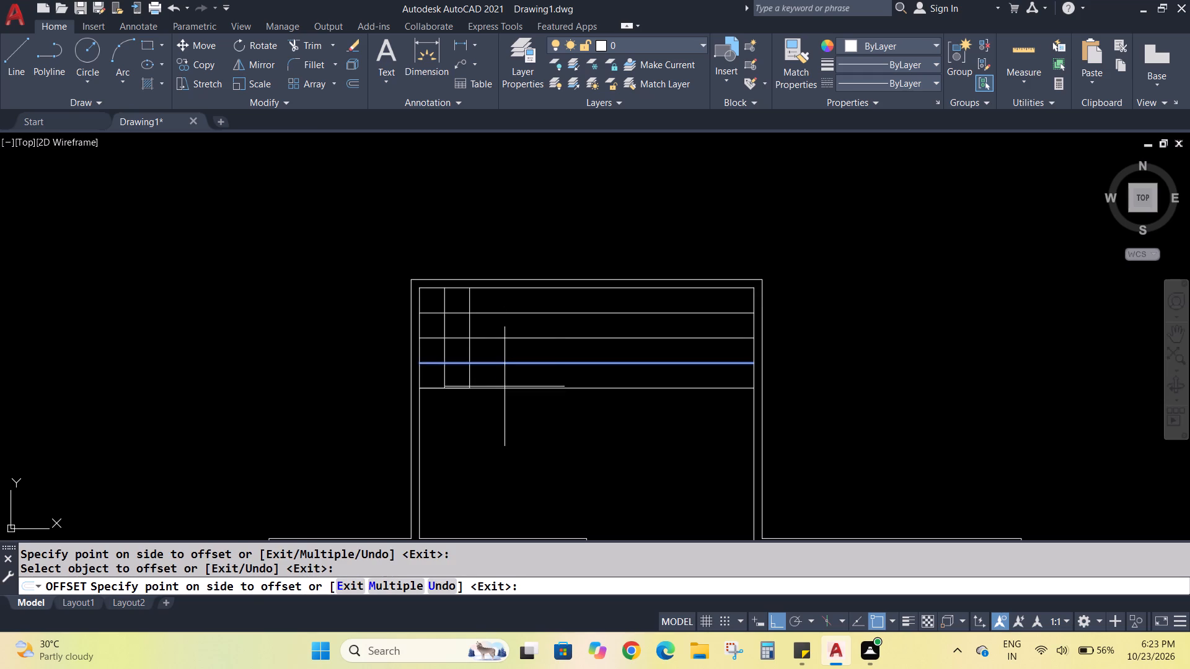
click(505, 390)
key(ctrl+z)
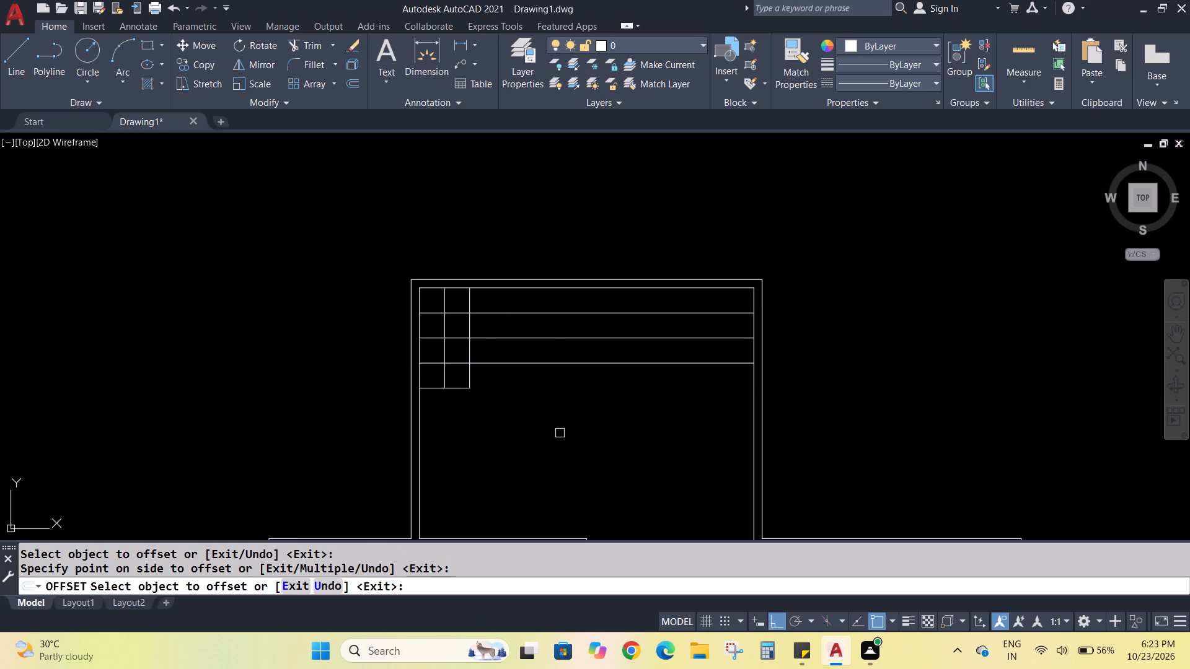
Offset the trimmed vertical line successively to the right at 0.3" spacing, making six more vertical lines along the top wall.
click(470, 325)
click(527, 327)
click(497, 326)
click(544, 331)
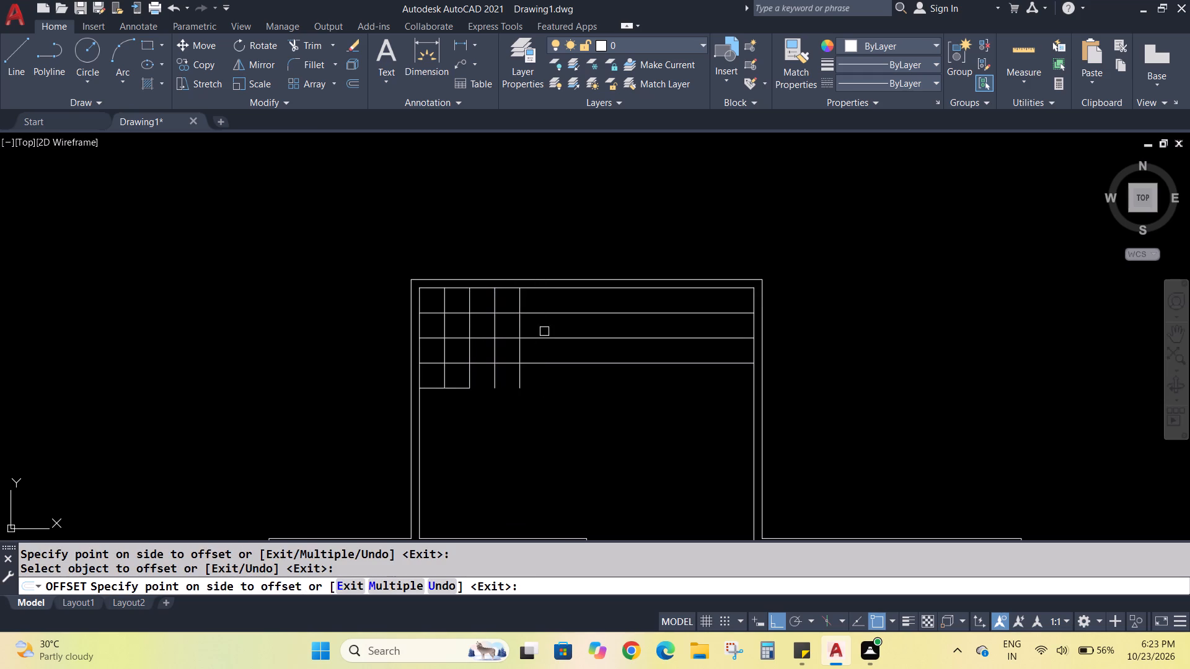
click(521, 325)
click(566, 328)
click(547, 328)
click(603, 336)
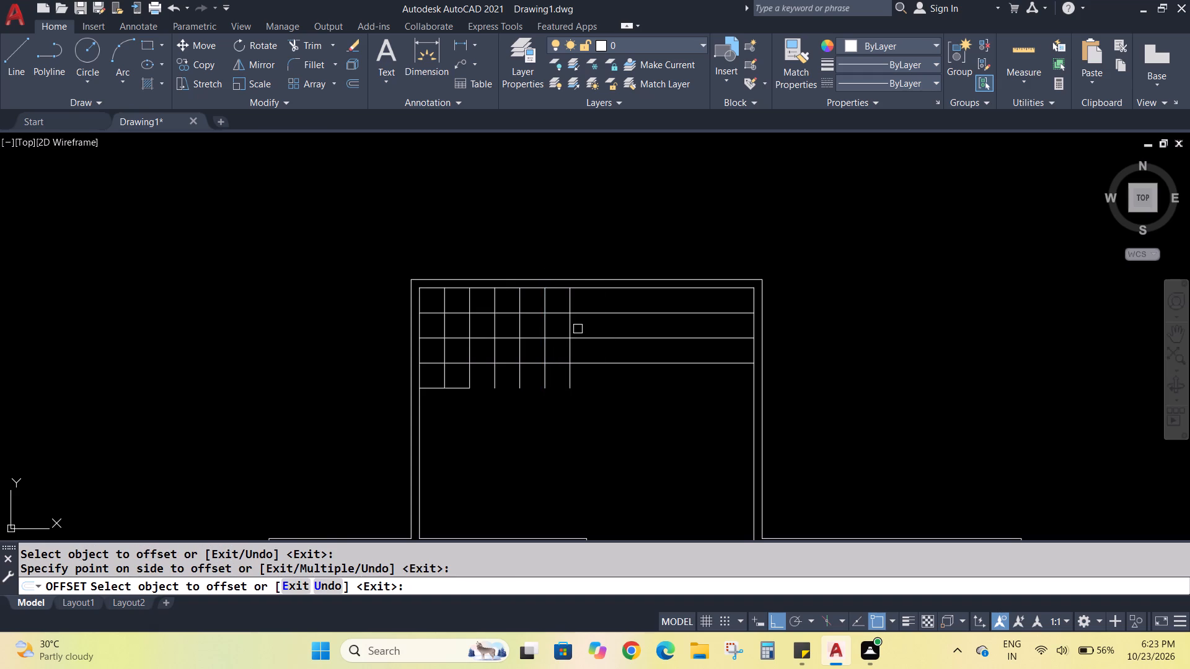
click(570, 327)
click(619, 326)
click(597, 326)
click(632, 328)
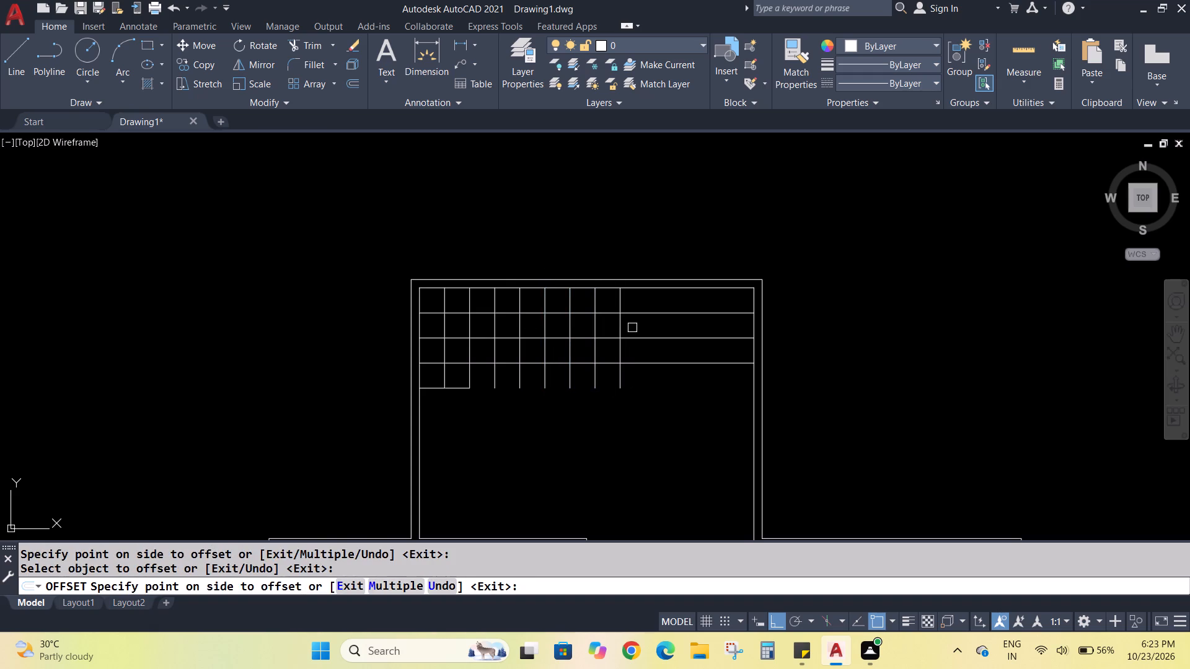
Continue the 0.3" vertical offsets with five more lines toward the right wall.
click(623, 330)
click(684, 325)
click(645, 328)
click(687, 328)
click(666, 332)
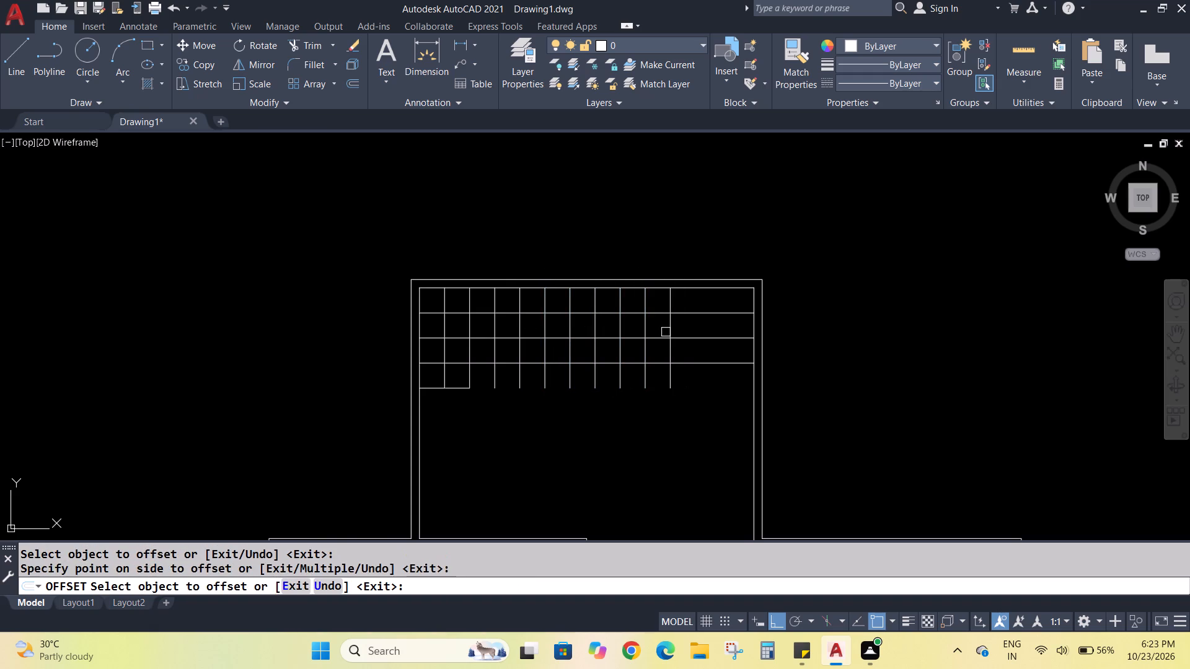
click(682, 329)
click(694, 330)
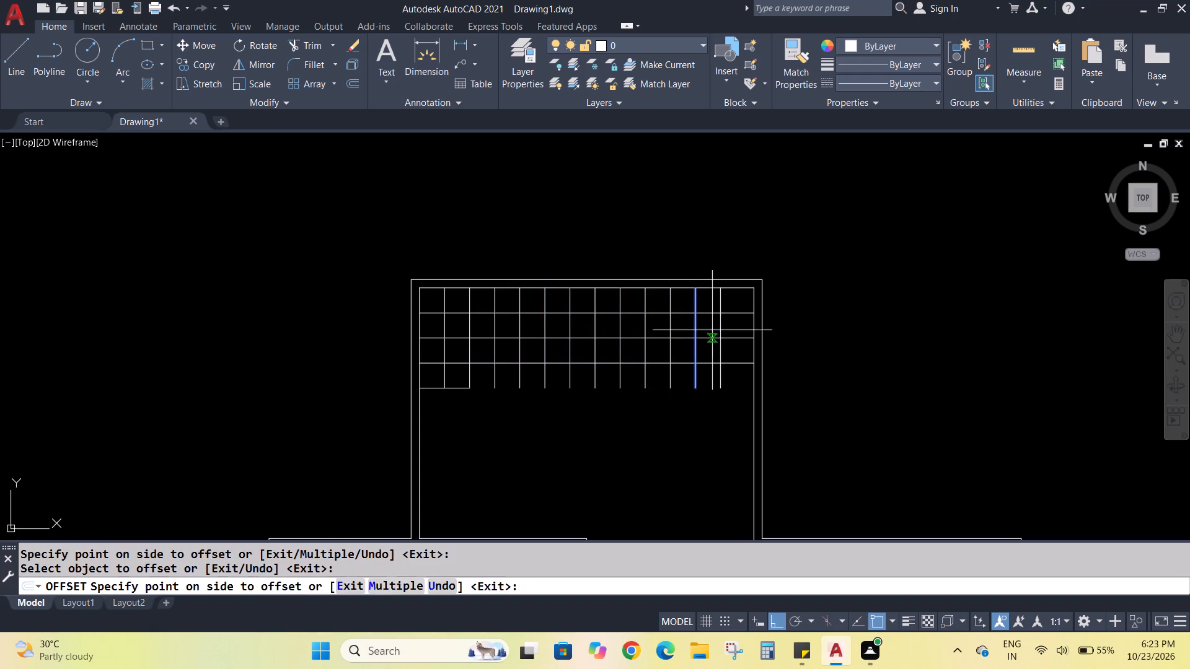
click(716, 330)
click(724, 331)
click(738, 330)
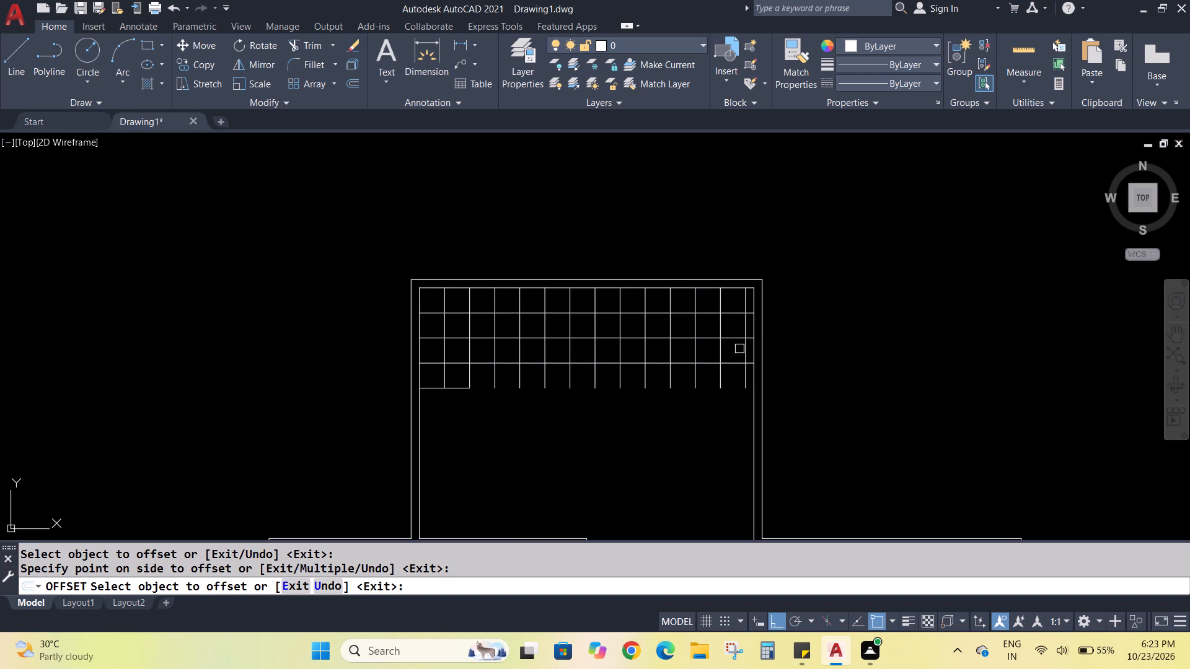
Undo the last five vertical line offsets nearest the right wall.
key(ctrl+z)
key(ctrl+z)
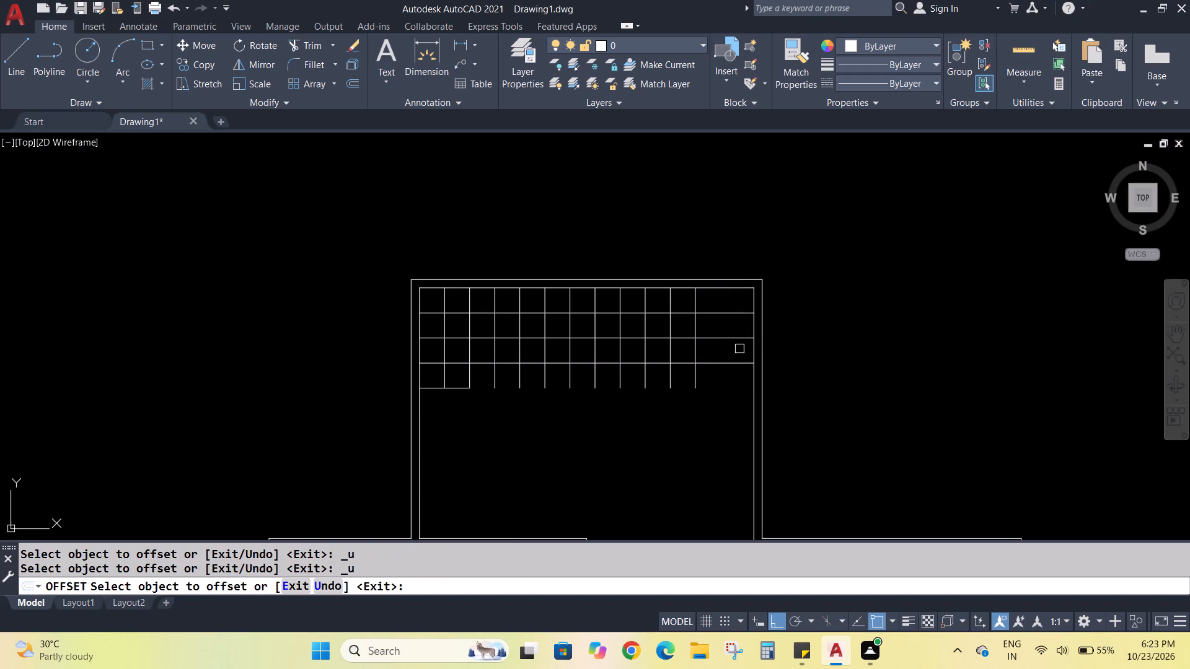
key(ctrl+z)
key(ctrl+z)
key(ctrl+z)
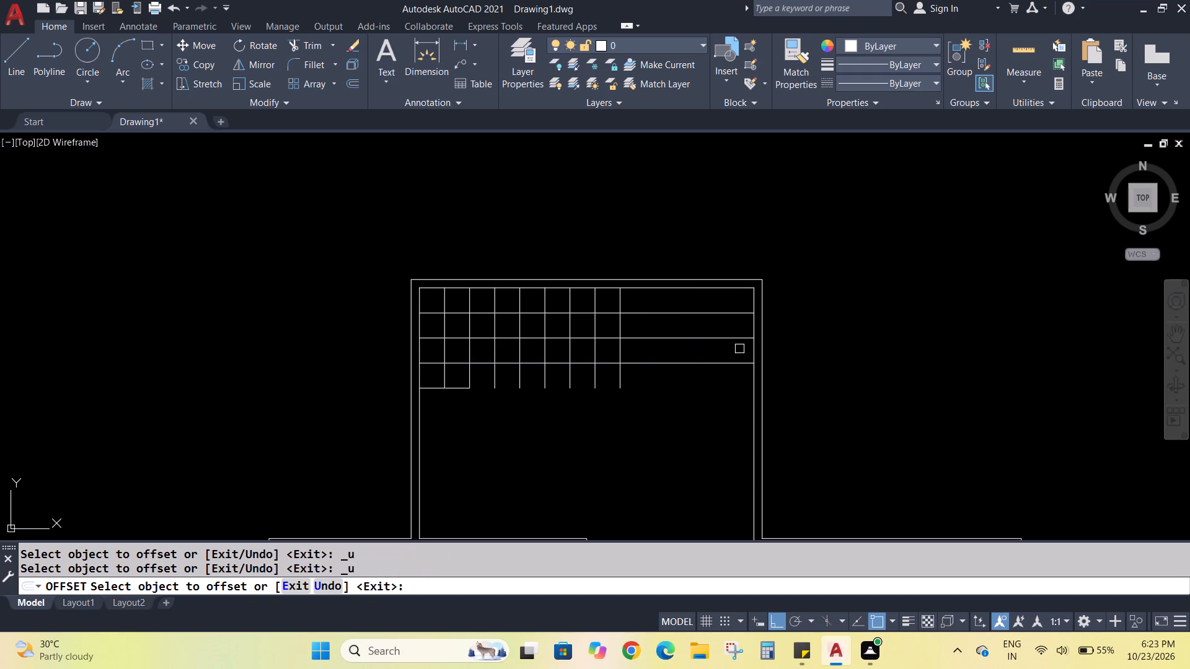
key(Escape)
Trim the six added vertical lines below the second horizontal line from the top wall, including their leftover lower ends.
text(TR)
key(Return)
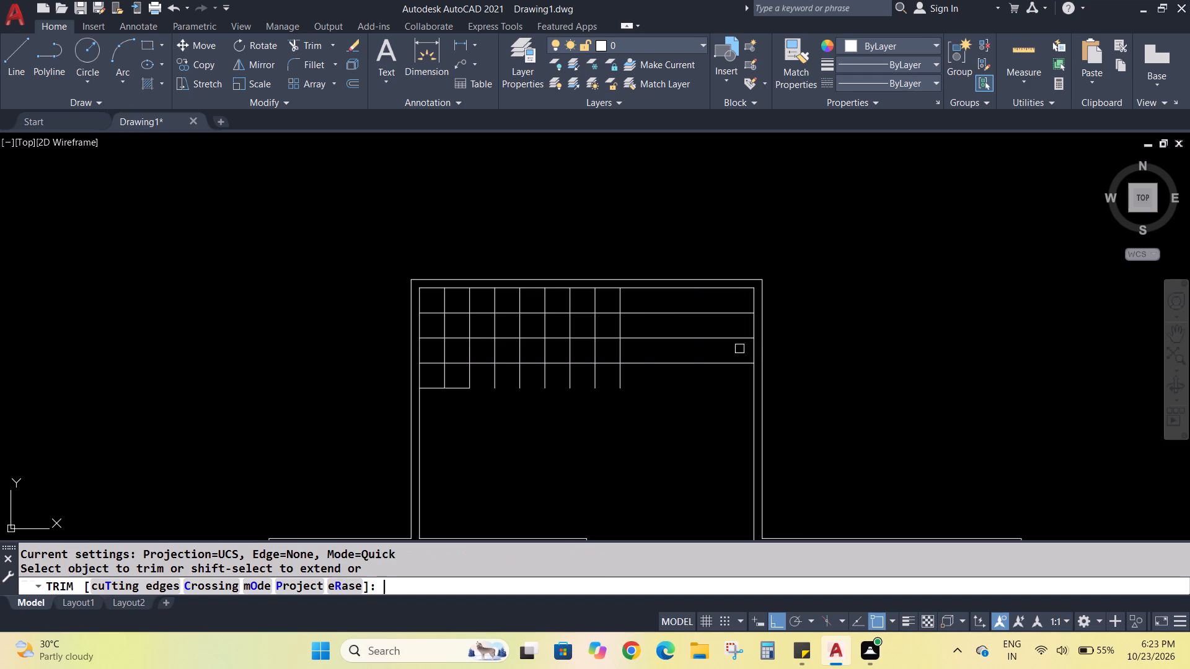
drag(646, 349, 518, 360)
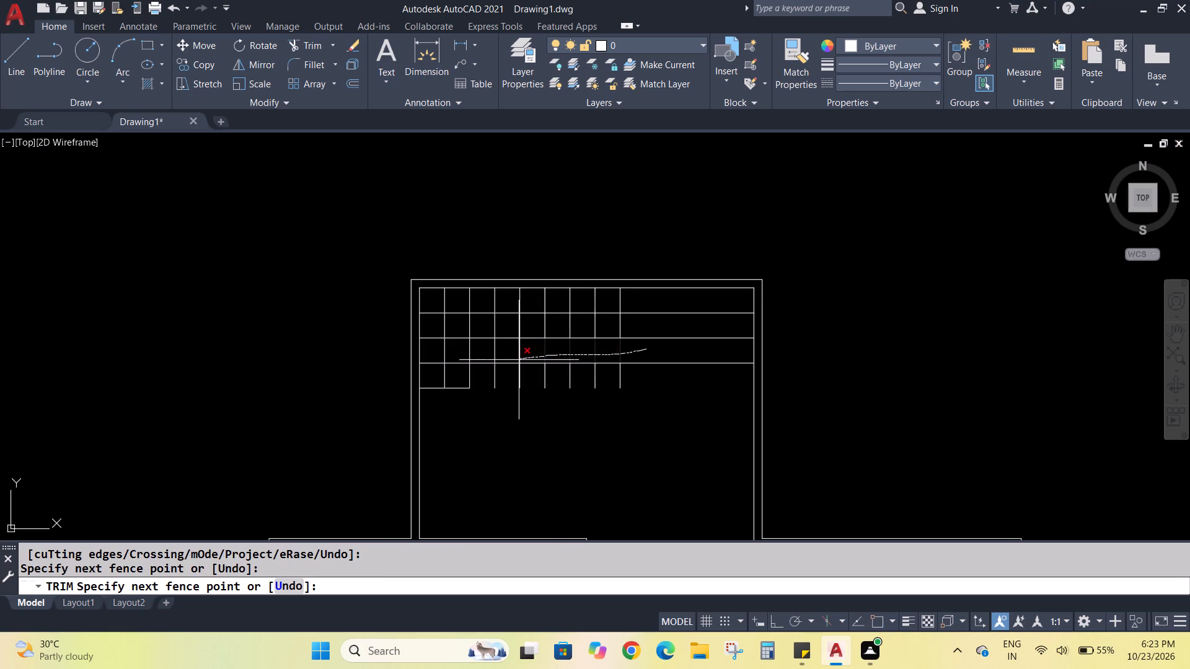
drag(518, 360, 567, 383)
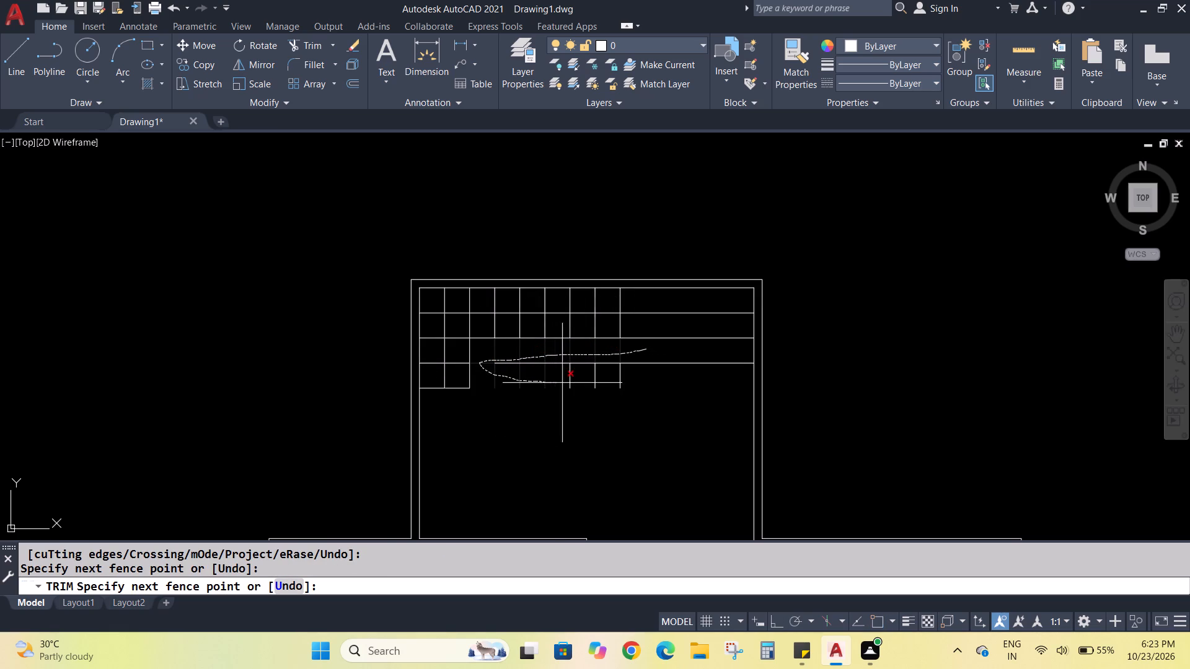
drag(567, 383, 654, 387)
click(625, 368)
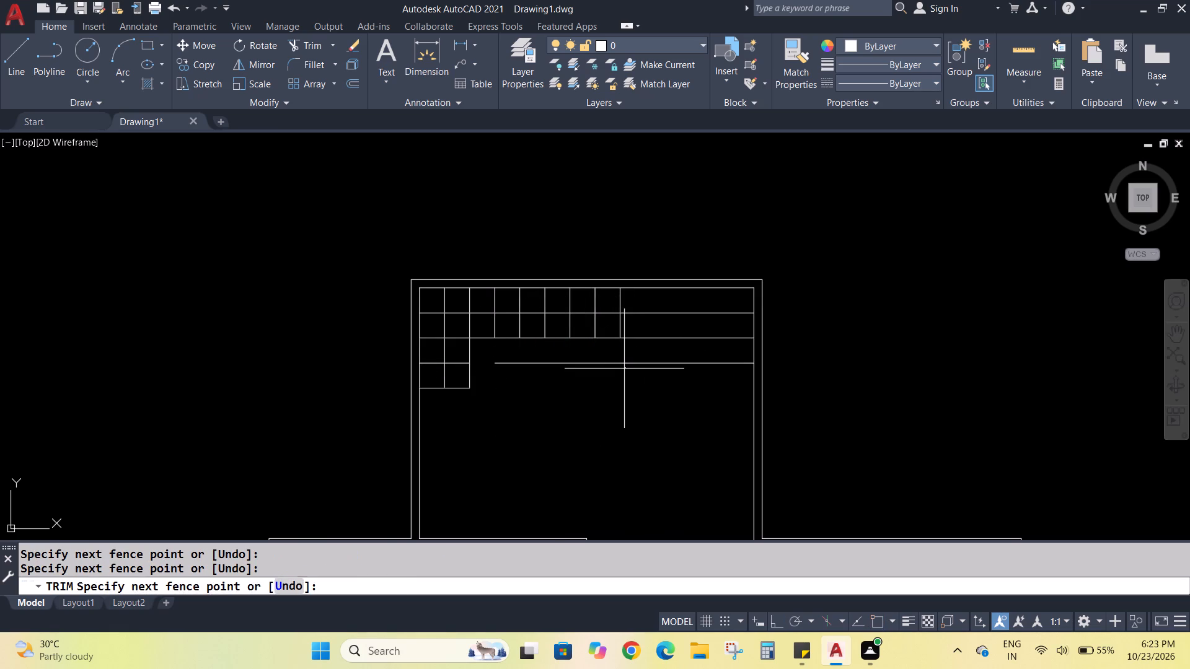
click(620, 364)
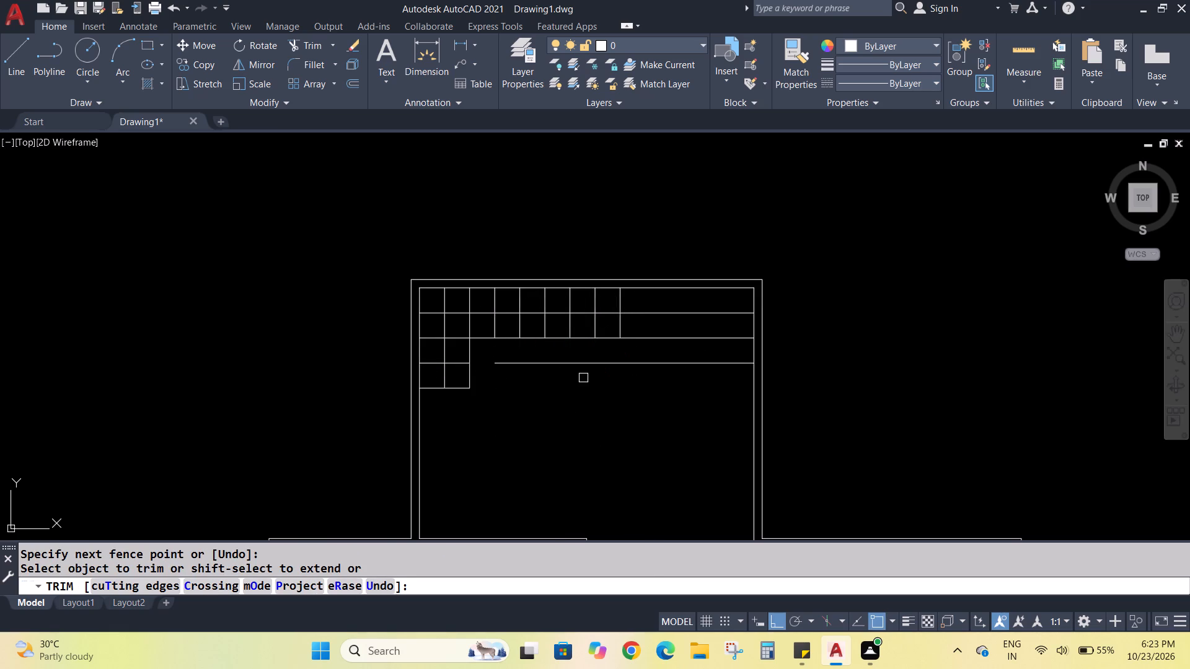
Remove the leftover lower horizontal line and trim the two upper horizontal lines beyond the last vertical line, leaving an L-shaped grid.
click(588, 364)
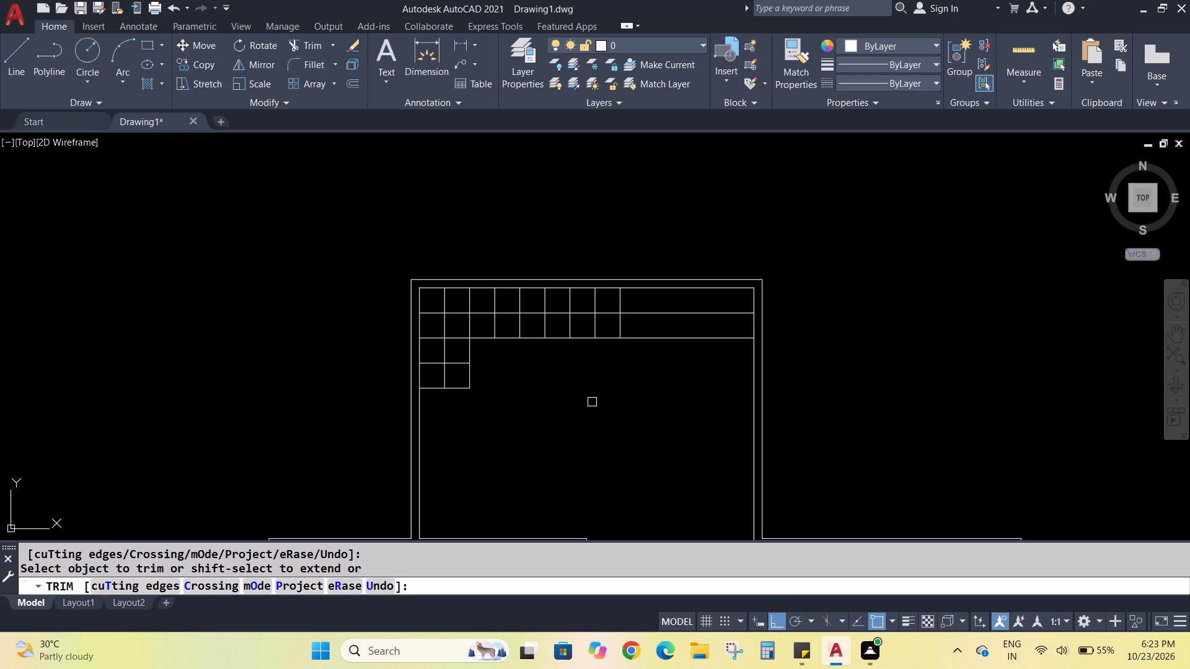
click(671, 339)
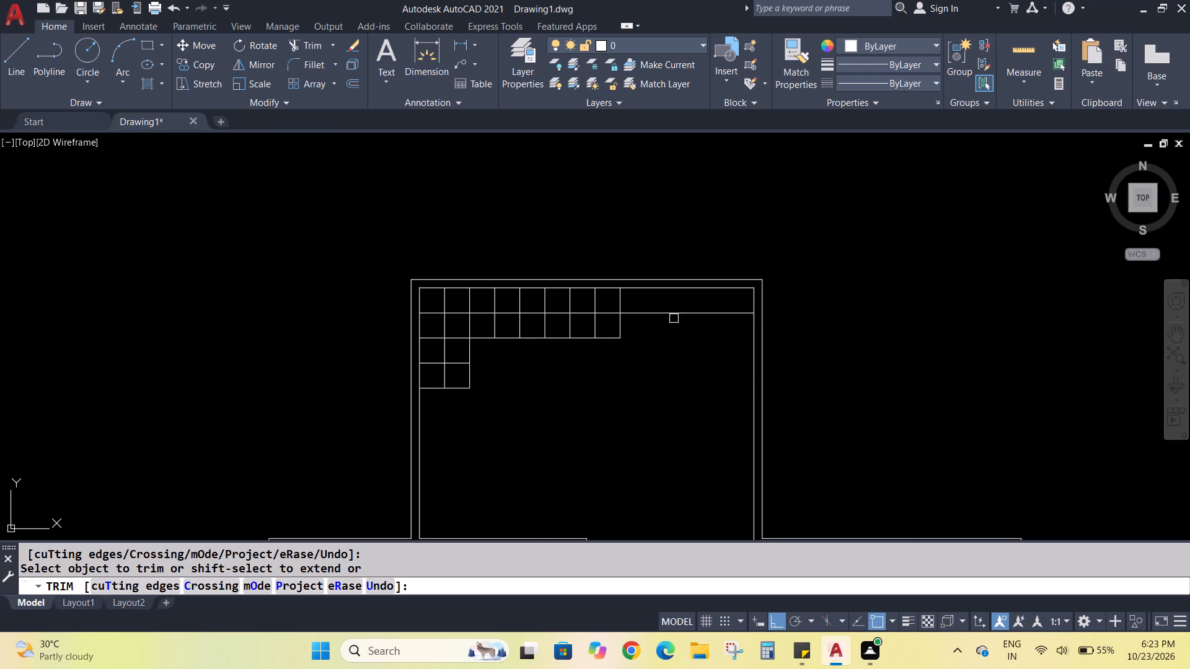
click(674, 317)
key(Escape)
key(Escape)
key(Escape)
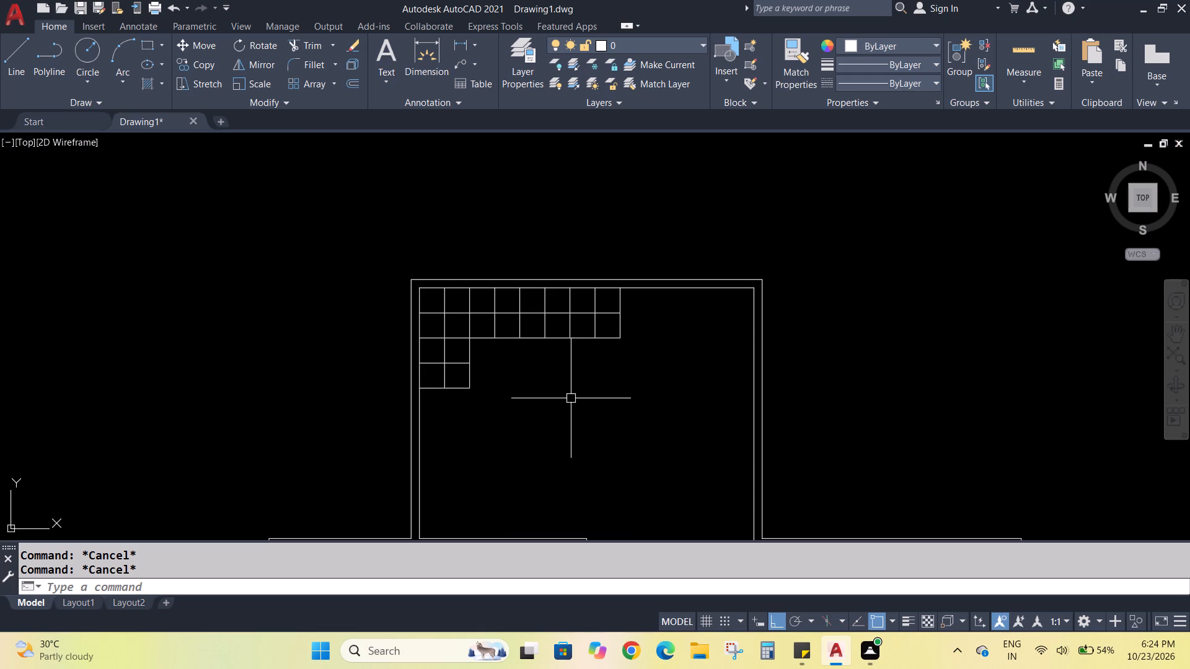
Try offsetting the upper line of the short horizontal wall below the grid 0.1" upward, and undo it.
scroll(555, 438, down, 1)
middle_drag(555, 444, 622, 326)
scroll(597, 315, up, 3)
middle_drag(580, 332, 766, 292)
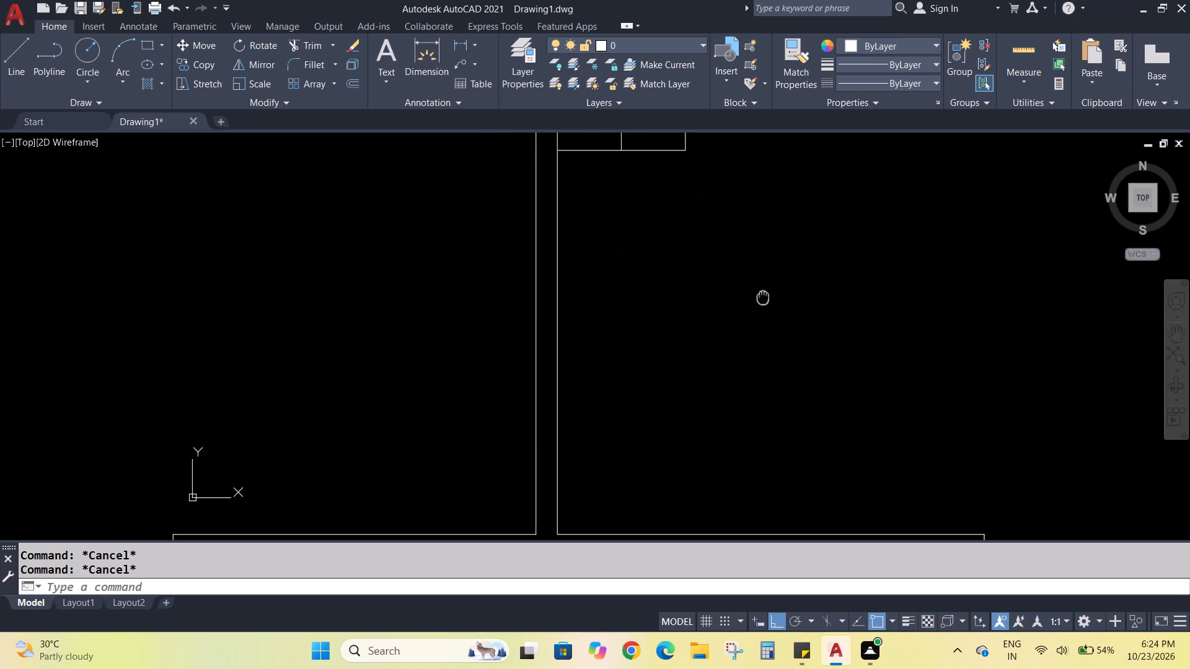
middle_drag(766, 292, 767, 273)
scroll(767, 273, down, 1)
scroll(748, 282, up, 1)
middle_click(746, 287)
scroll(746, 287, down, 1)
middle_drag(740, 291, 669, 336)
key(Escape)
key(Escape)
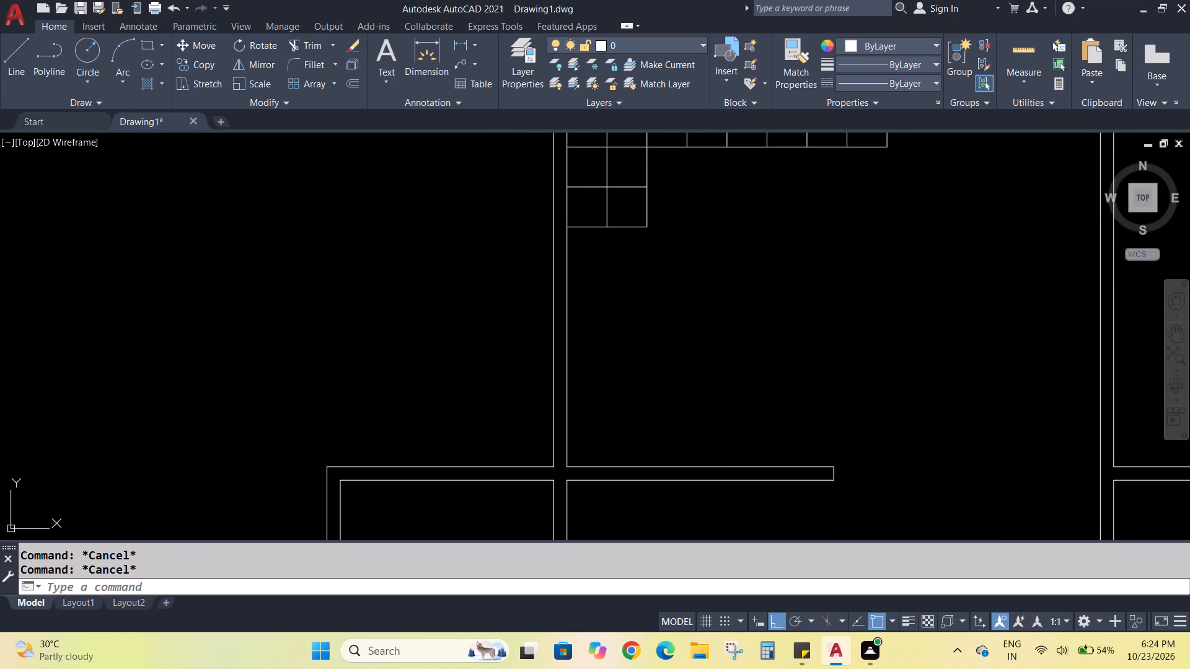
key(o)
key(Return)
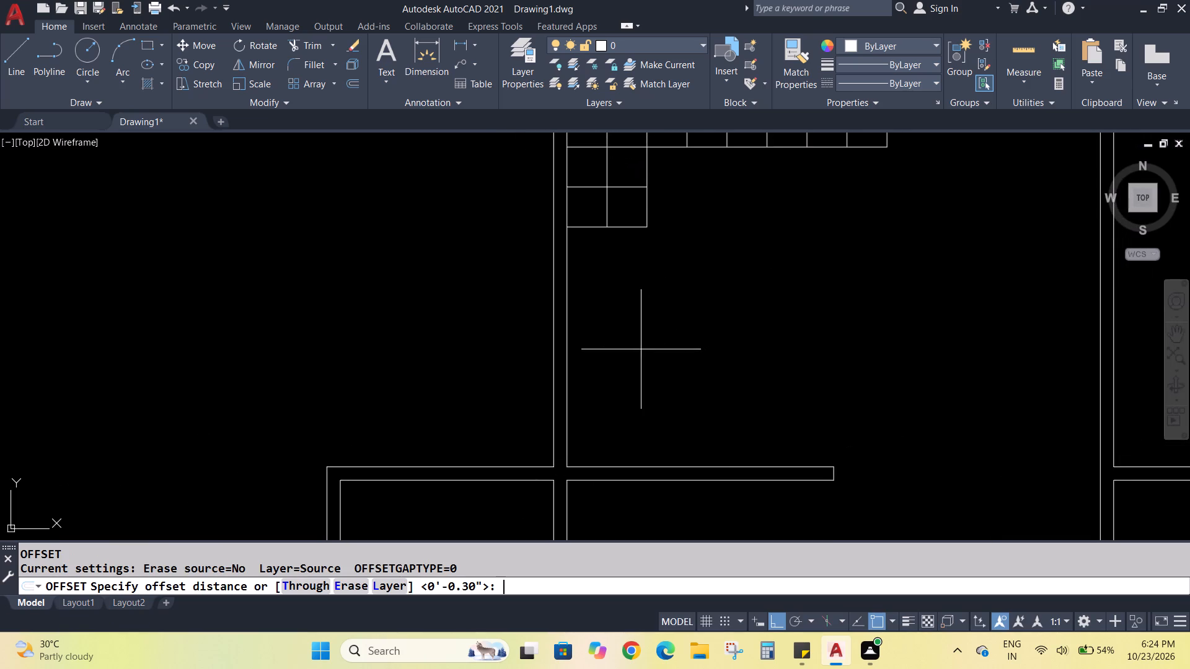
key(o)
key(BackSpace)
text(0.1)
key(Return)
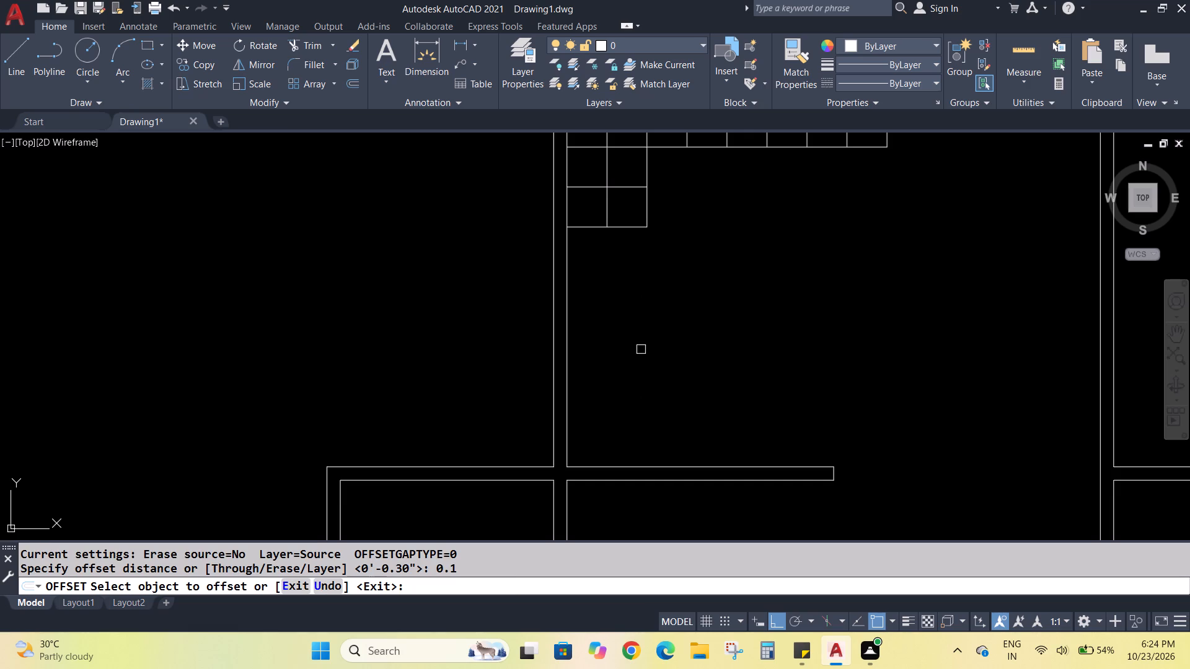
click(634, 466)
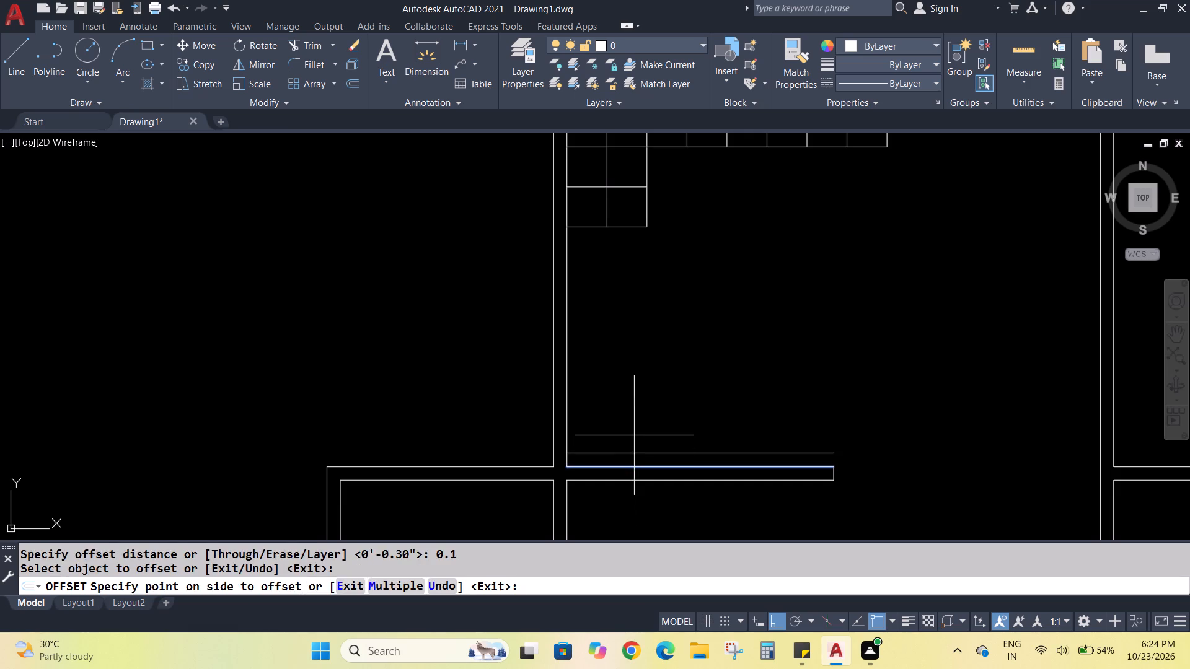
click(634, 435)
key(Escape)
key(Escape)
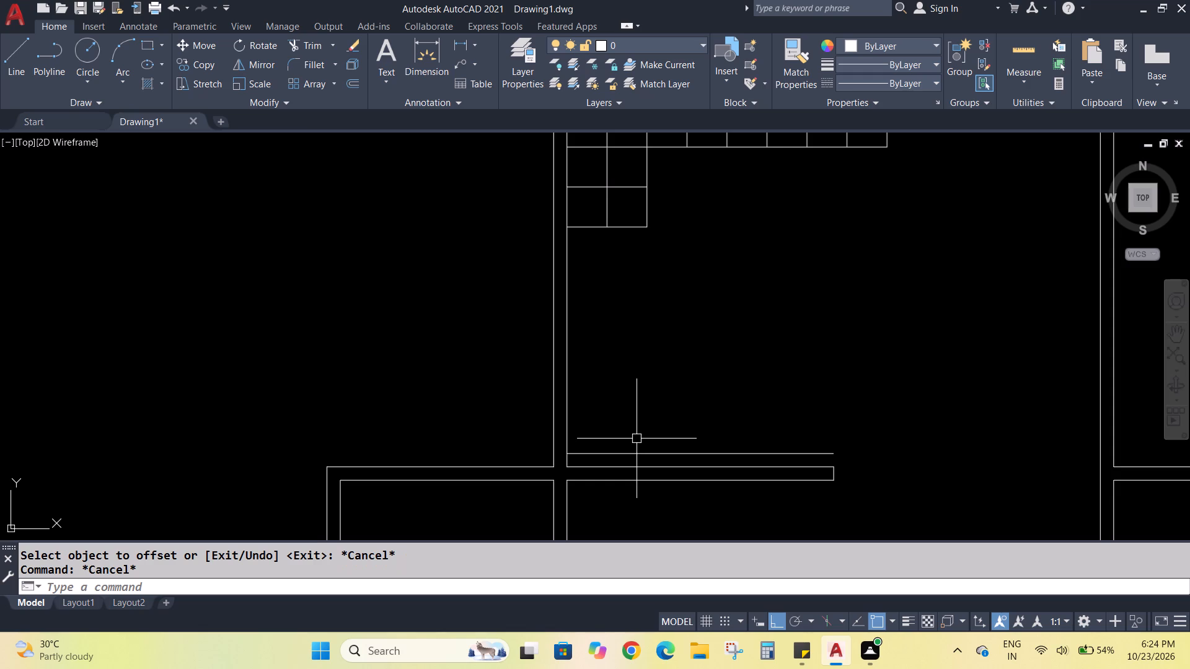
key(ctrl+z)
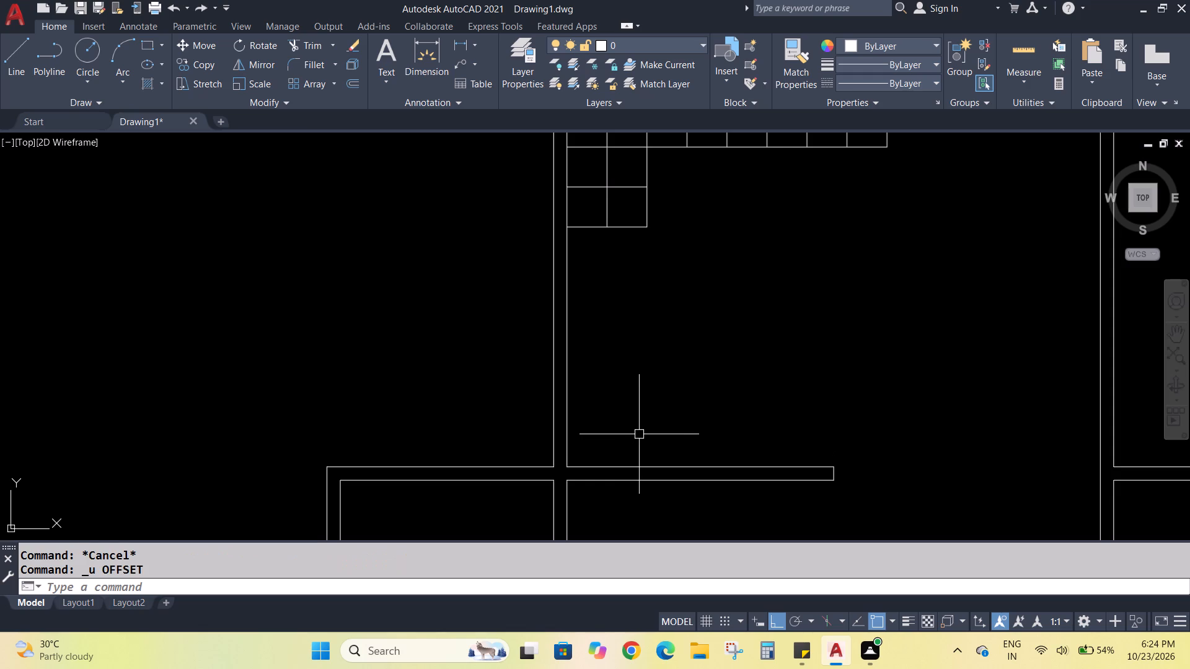
Offset the upper line of the short horizontal wall below the grid 0.2" upward into the room.
key(Escape)
key(o)
key(Return)
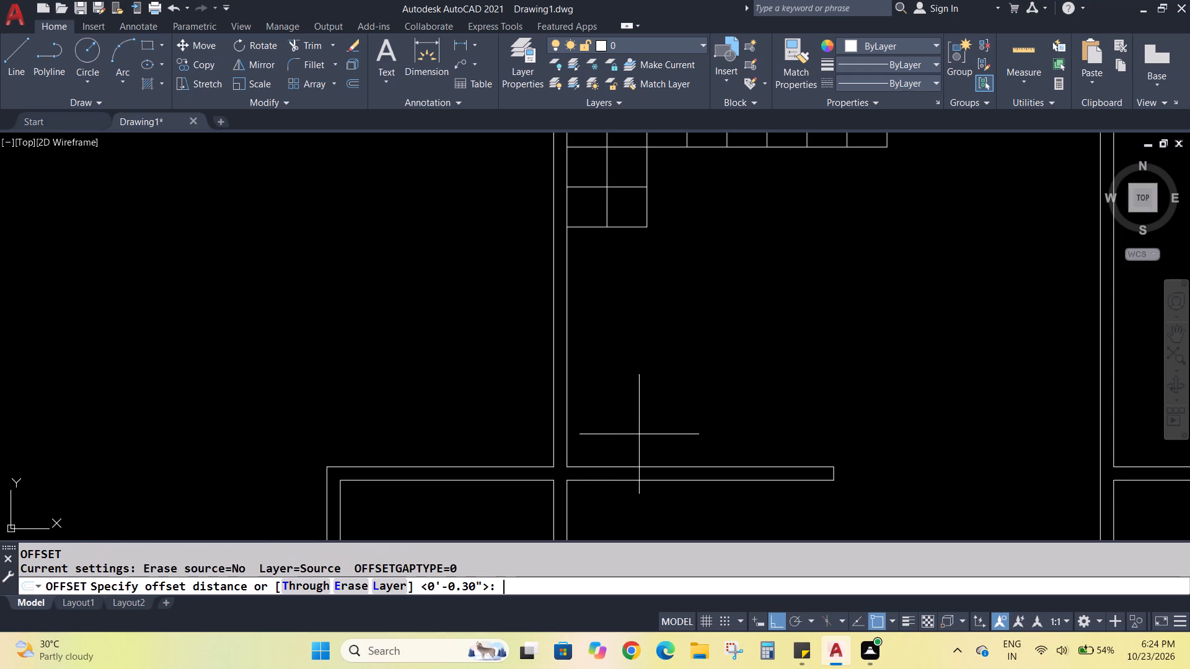
text(0.)
key(F2)
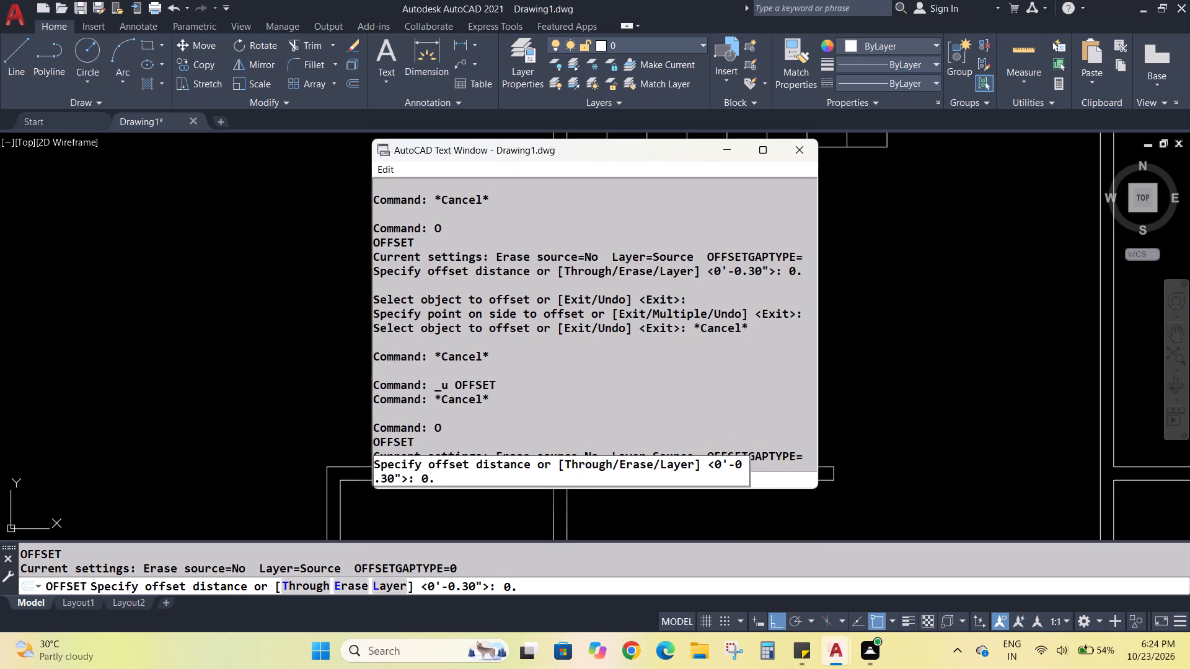
click(806, 151)
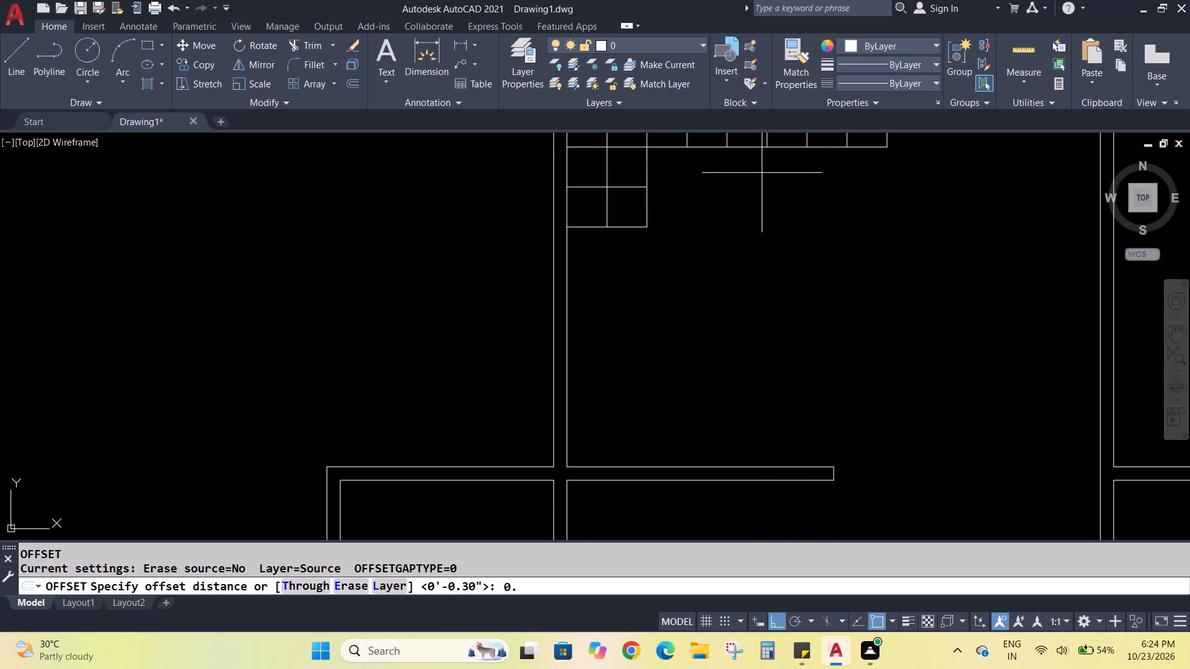
key(2)
key(Return)
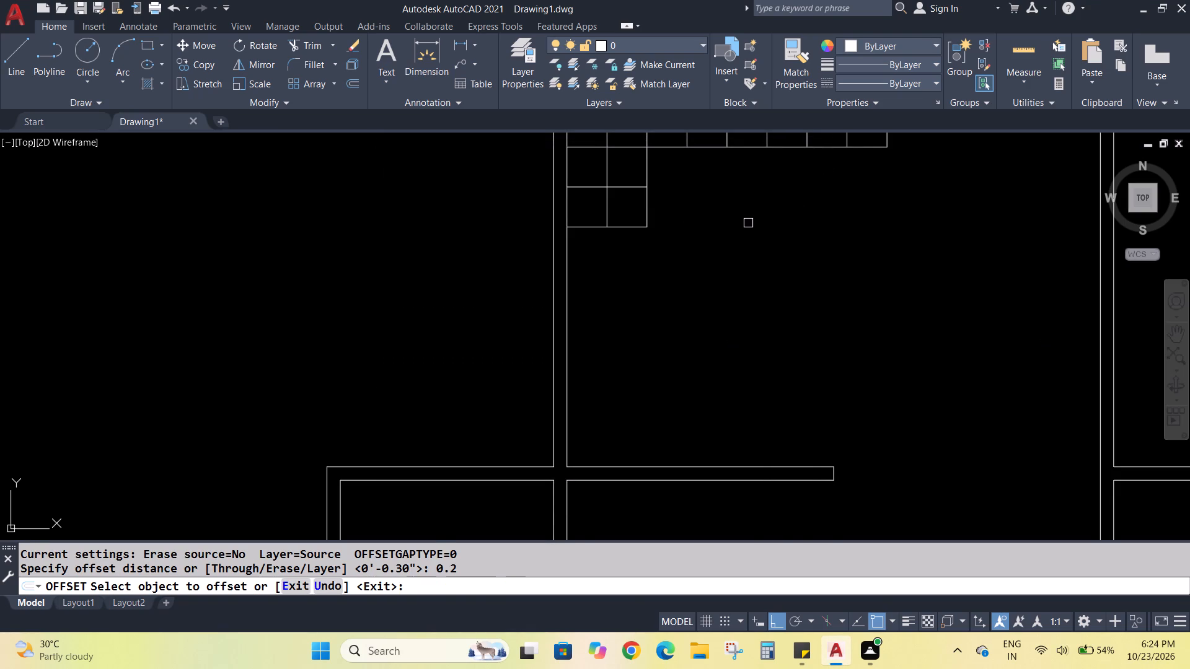
click(664, 465)
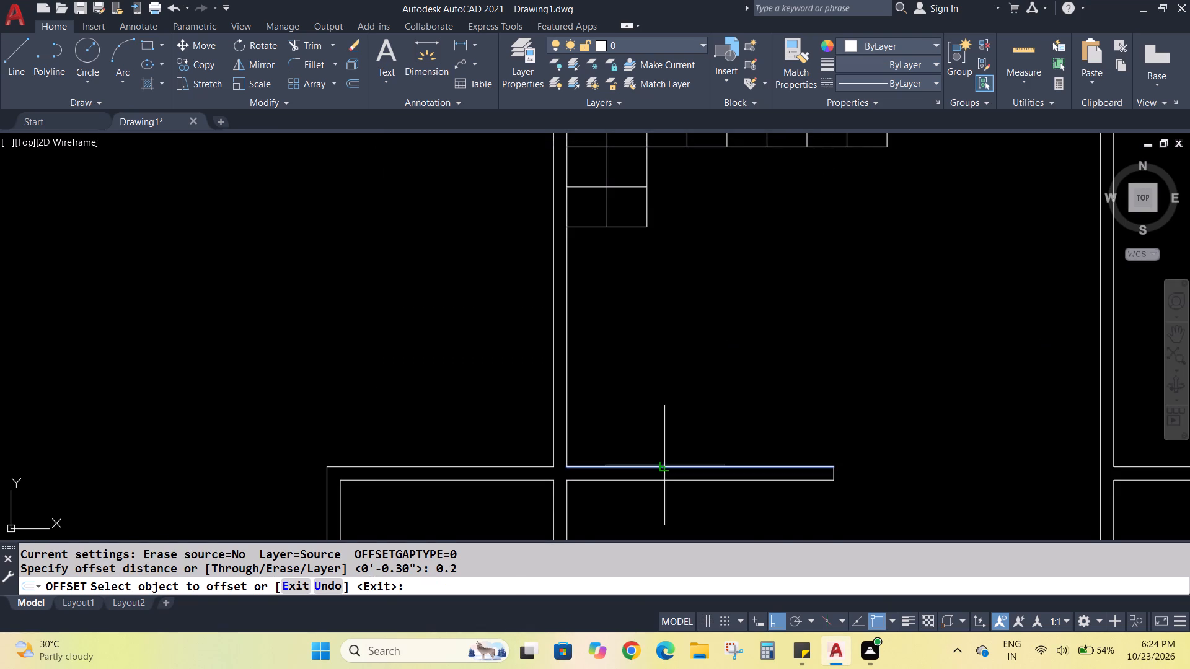
click(681, 418)
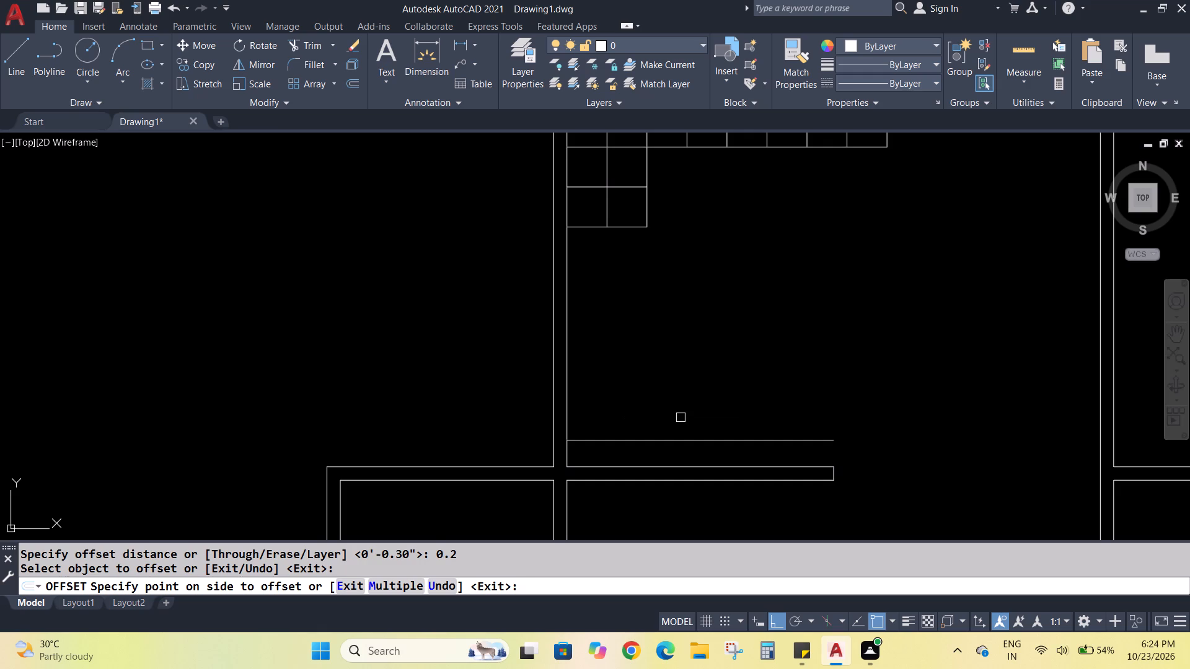
key(Escape)
key(Escape)
key(Escape)
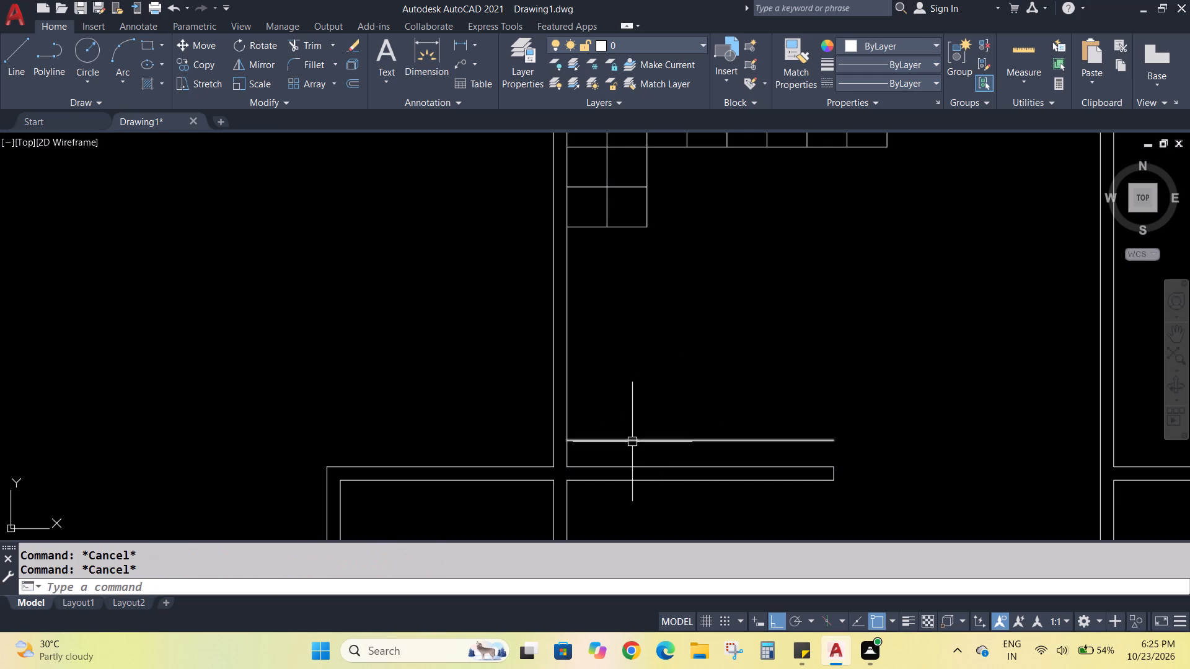
Extend the new offset line's left end across the room's left wall to its outer line.
text(EX)
key(Return)
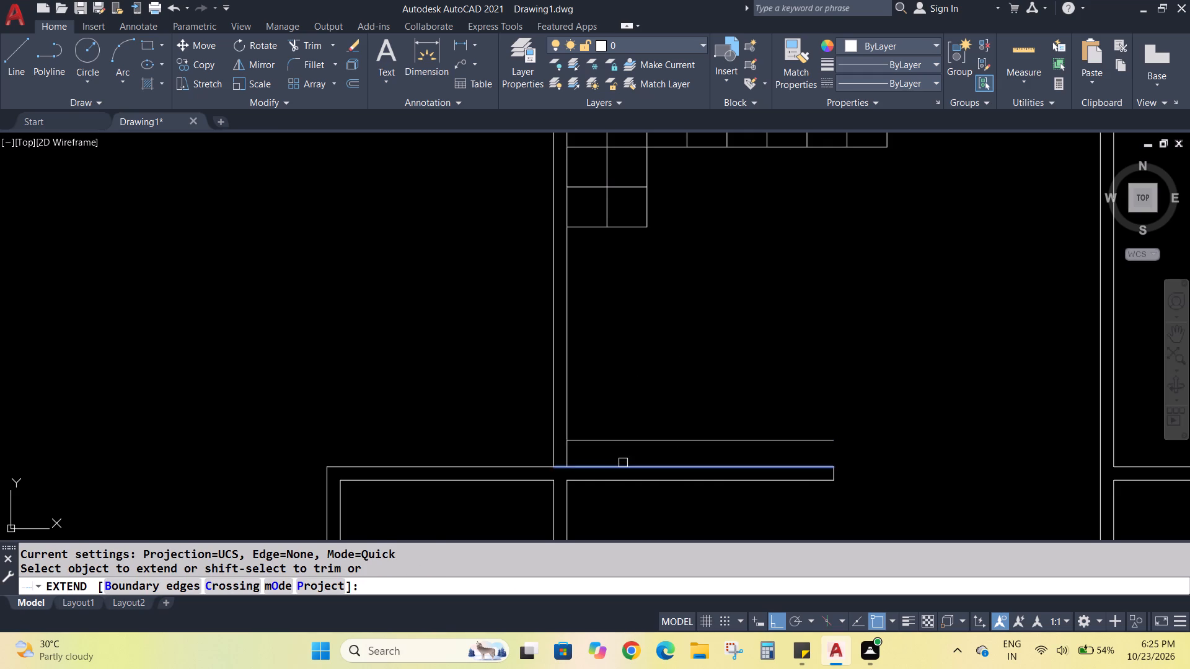
click(613, 440)
key(Escape)
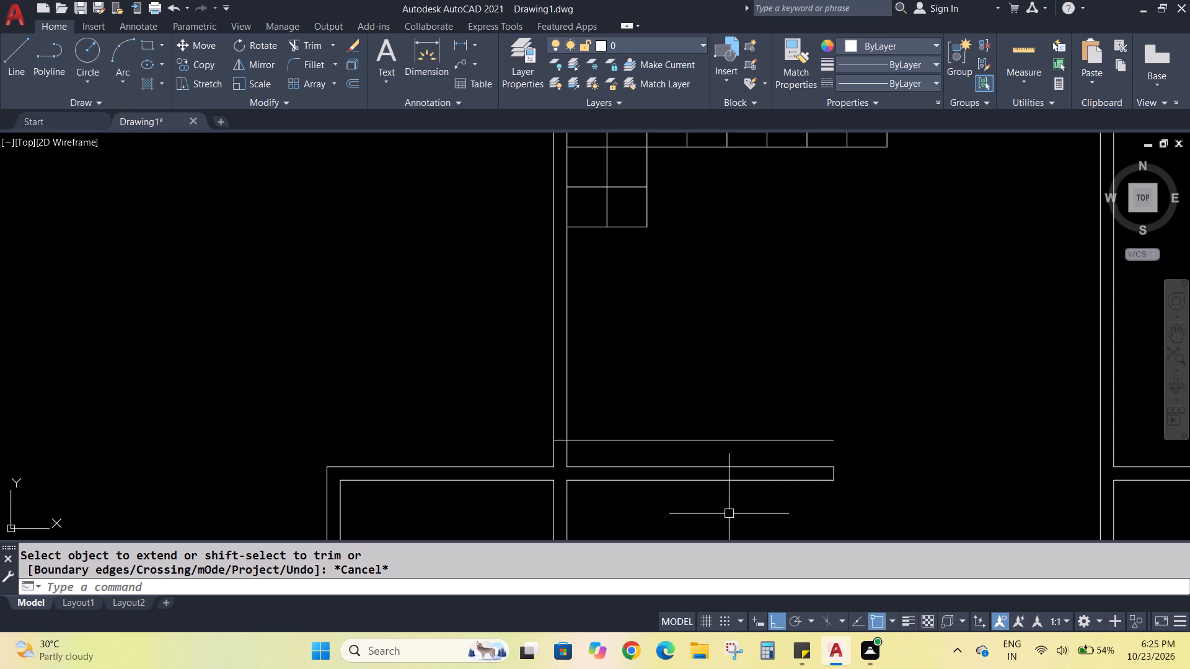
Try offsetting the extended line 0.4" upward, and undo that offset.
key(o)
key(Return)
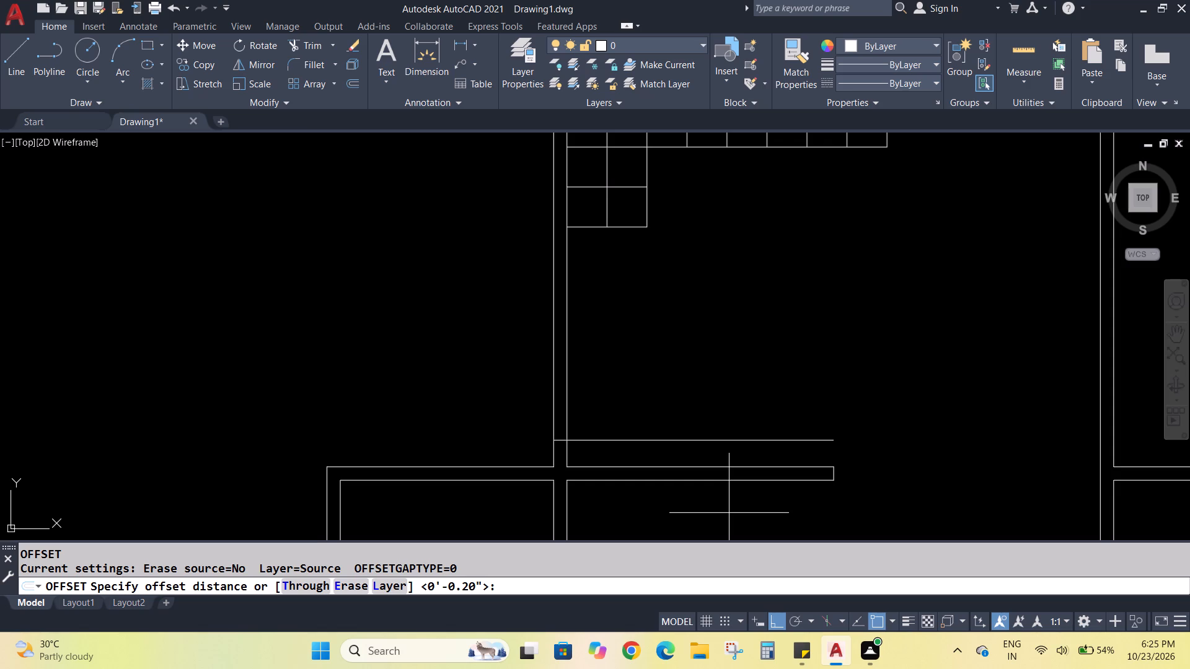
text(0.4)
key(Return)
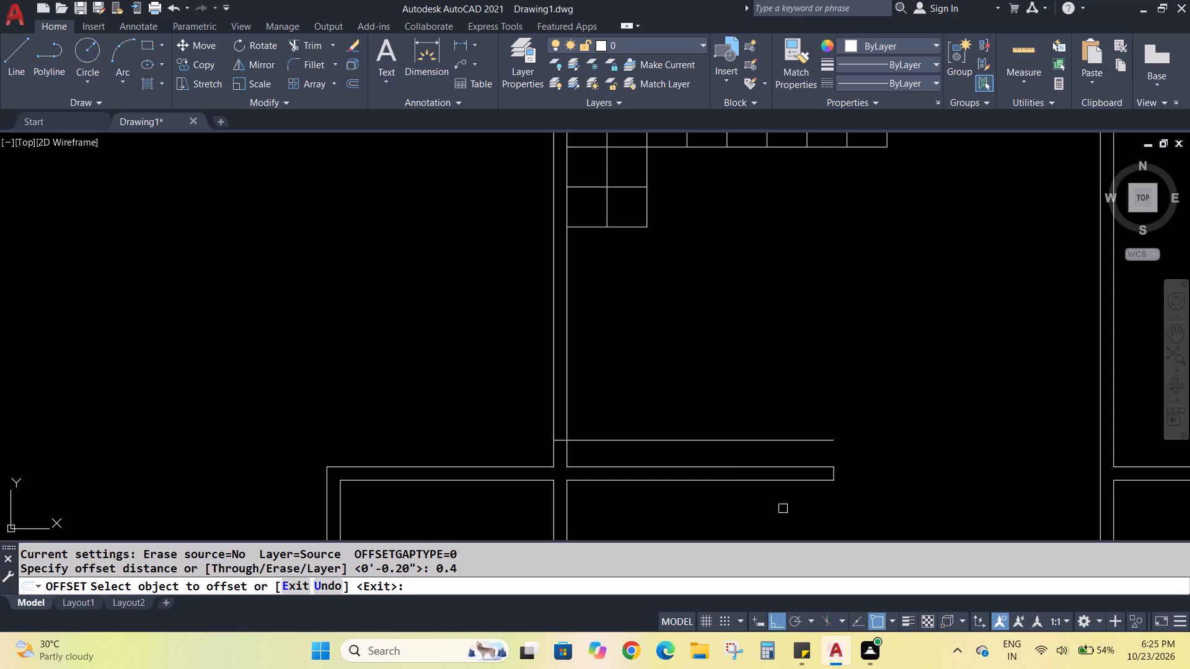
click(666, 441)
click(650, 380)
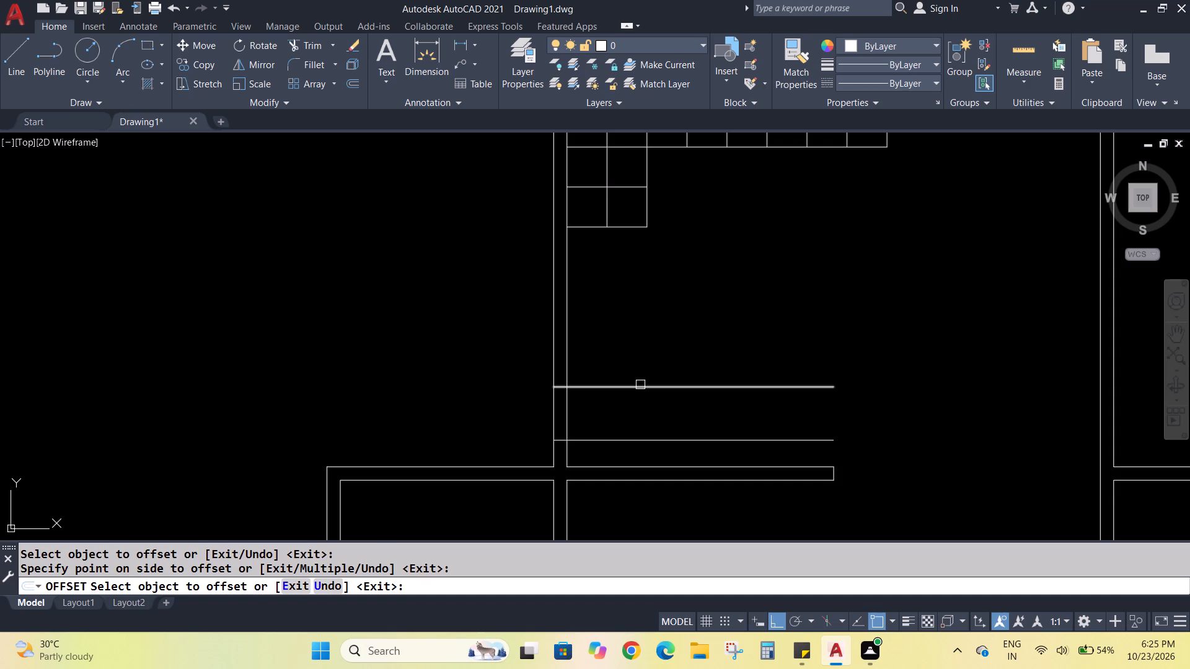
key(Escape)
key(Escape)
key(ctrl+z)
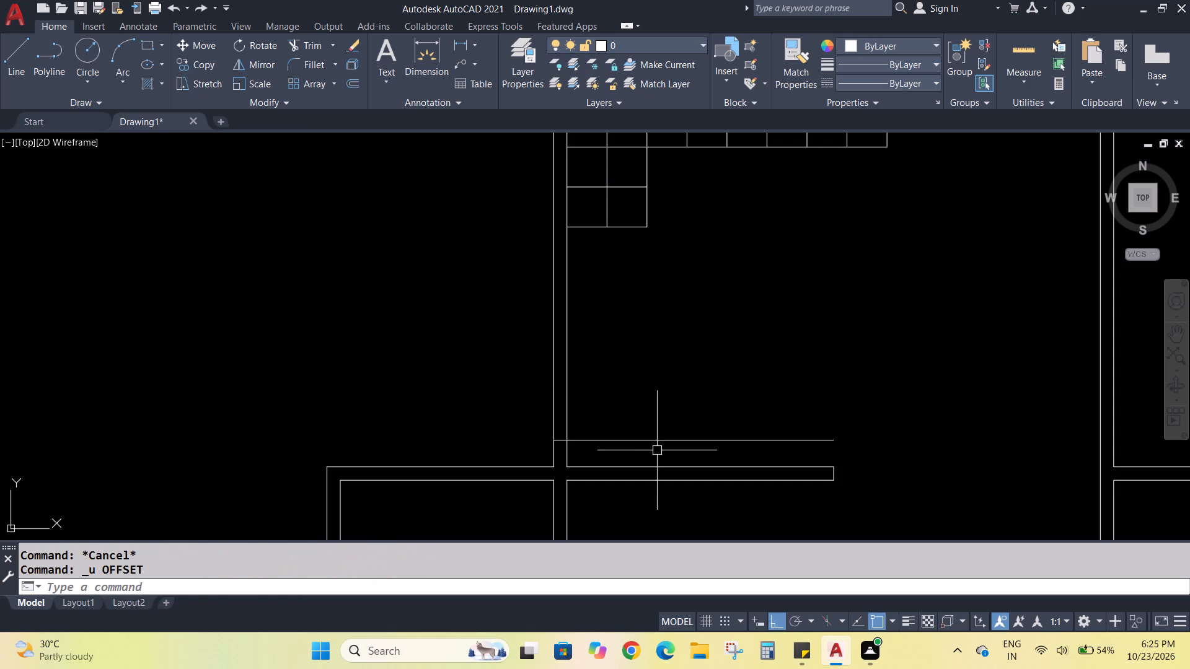
Offset the extended line 0.6" upward to mark the door opening's upper edge.
key(Escape)
key(Escape)
key(o)
key(Return)
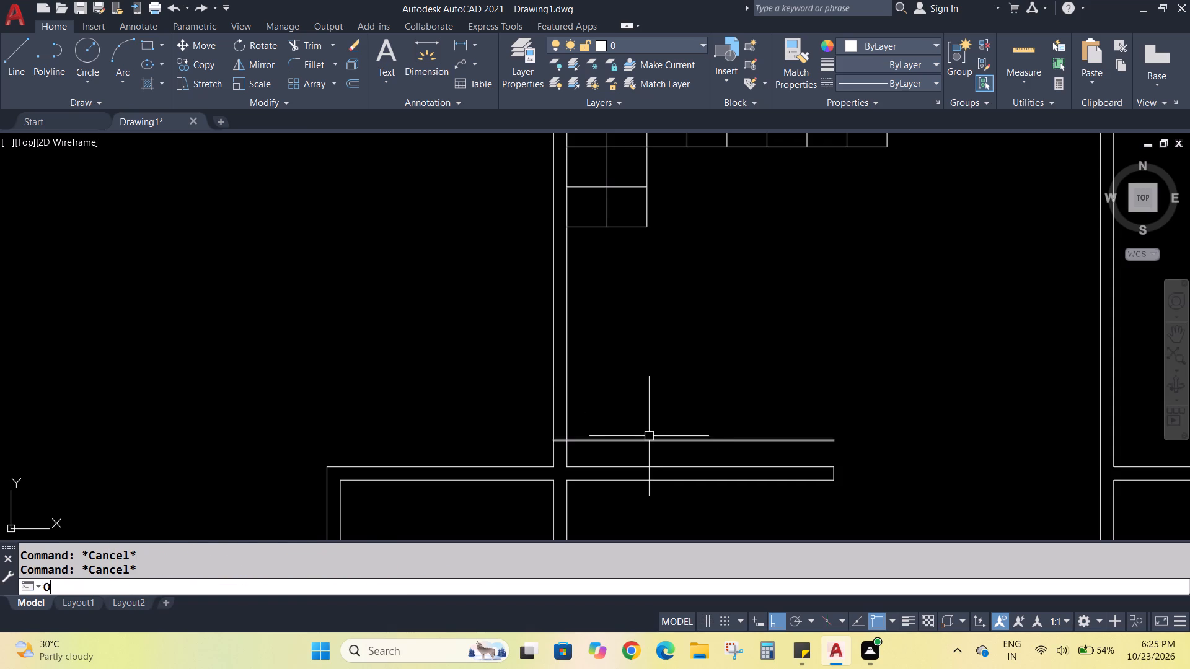
text(0.6)
key(Return)
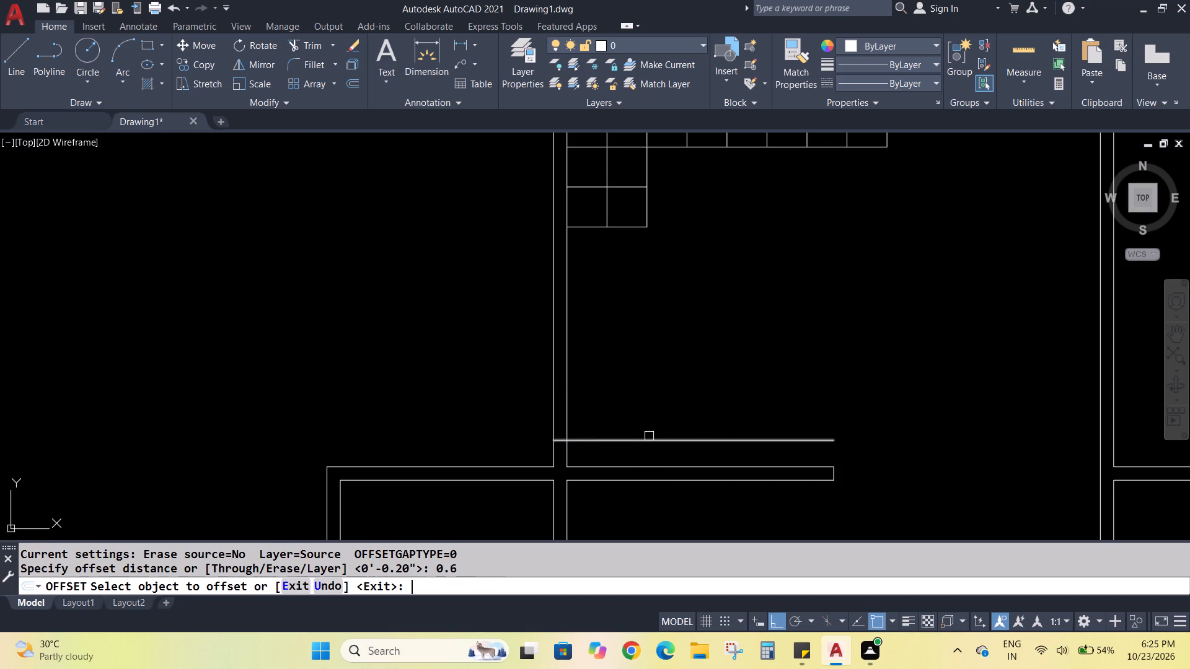
click(650, 444)
click(669, 375)
key(Escape)
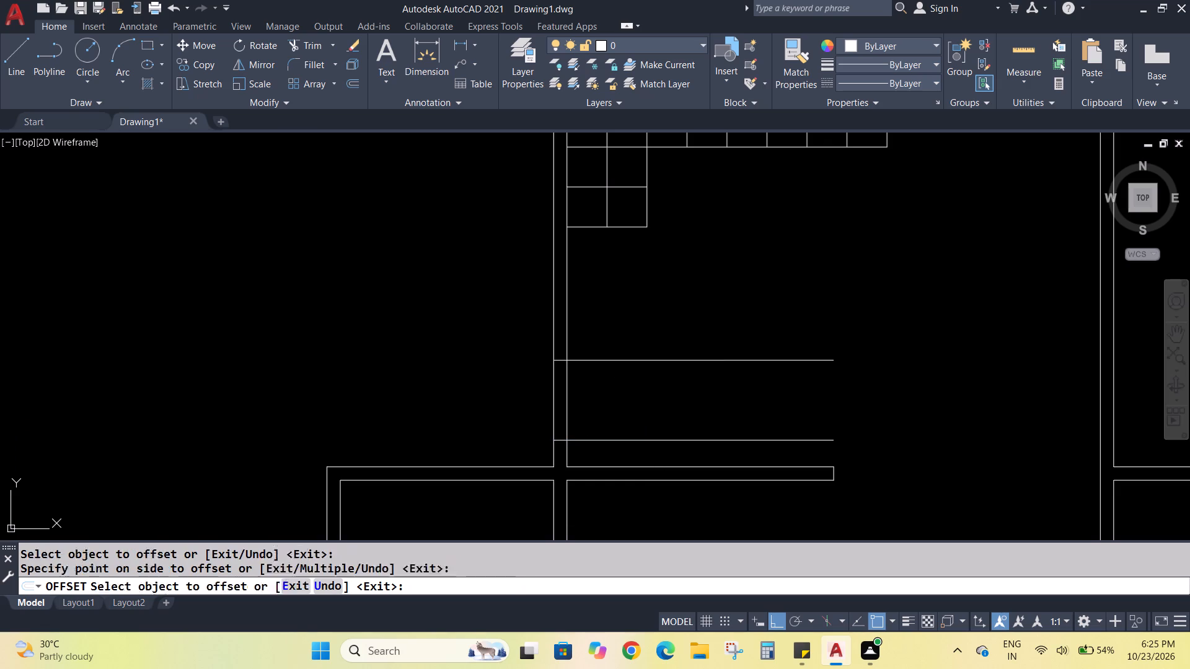
Trim both horizontal lines inside the room, leaving only the short jamb segments across the left wall.
text(TR)
key(Return)
click(639, 361)
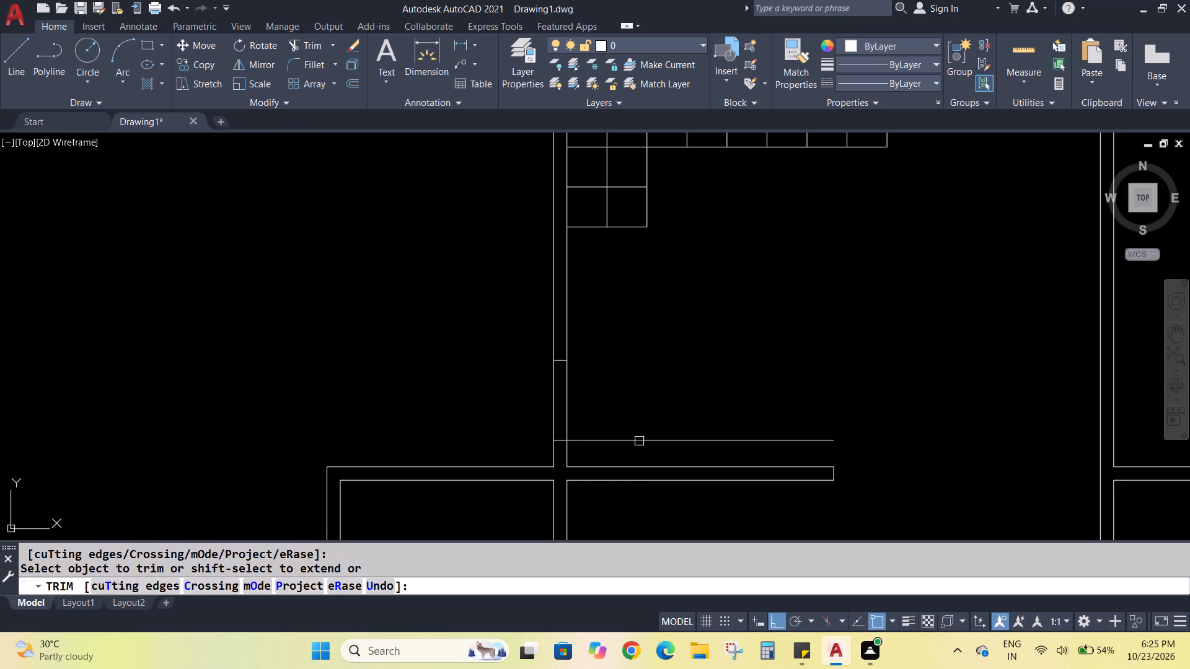
click(639, 441)
key(Escape)
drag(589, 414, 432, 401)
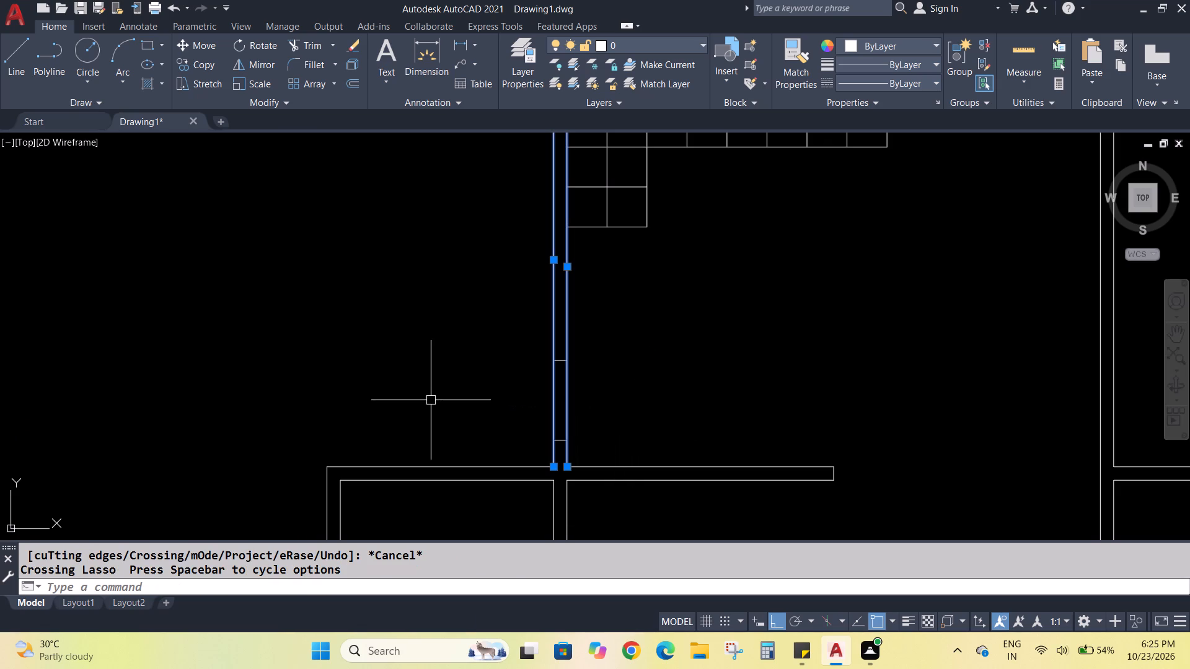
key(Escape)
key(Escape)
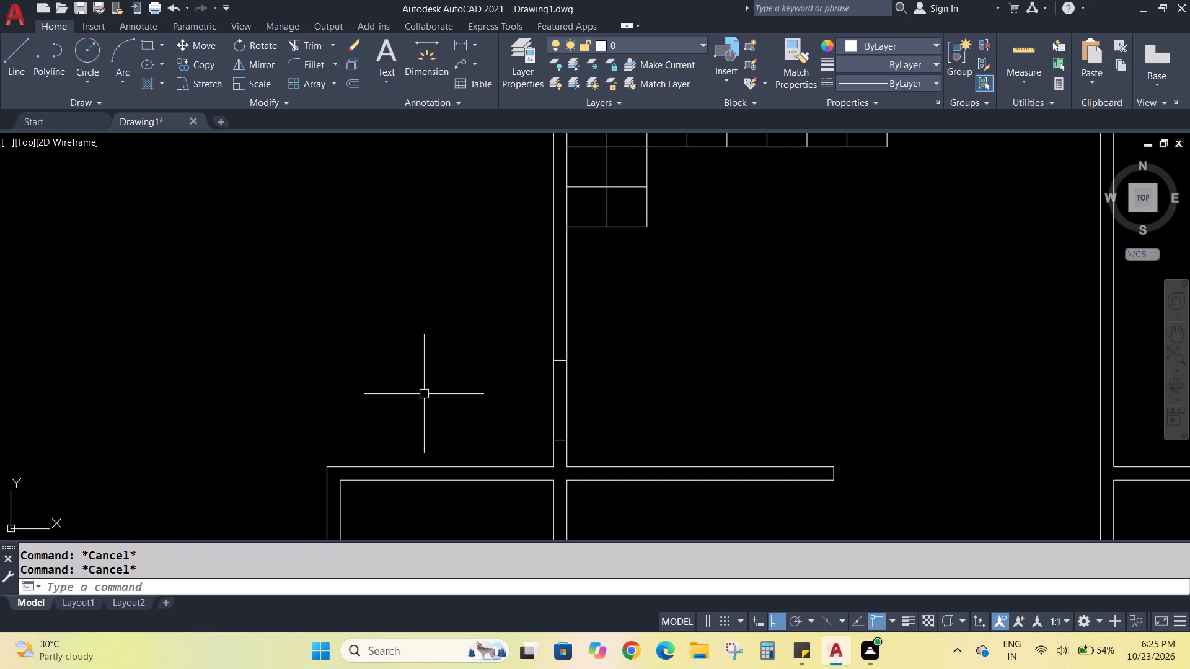
Trim both left wall lines between the two jamb segments to open the 0.6" doorway.
text(TR)
key(Return)
drag(534, 395, 616, 394)
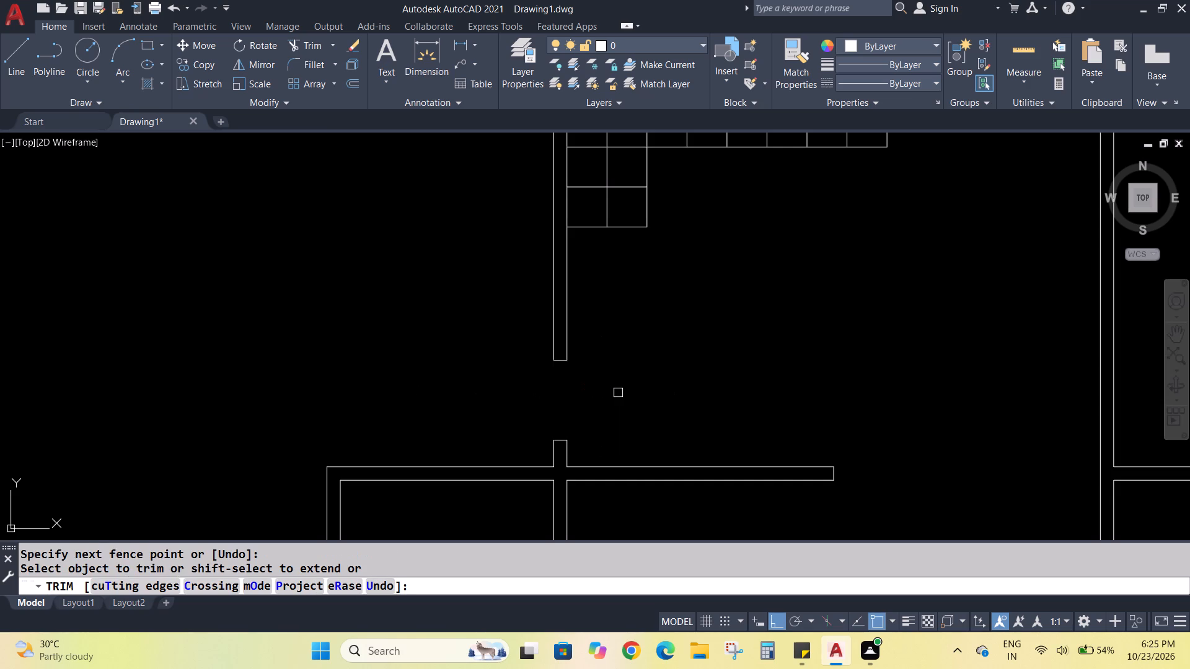
key(Escape)
key(Escape)
key(Escape)
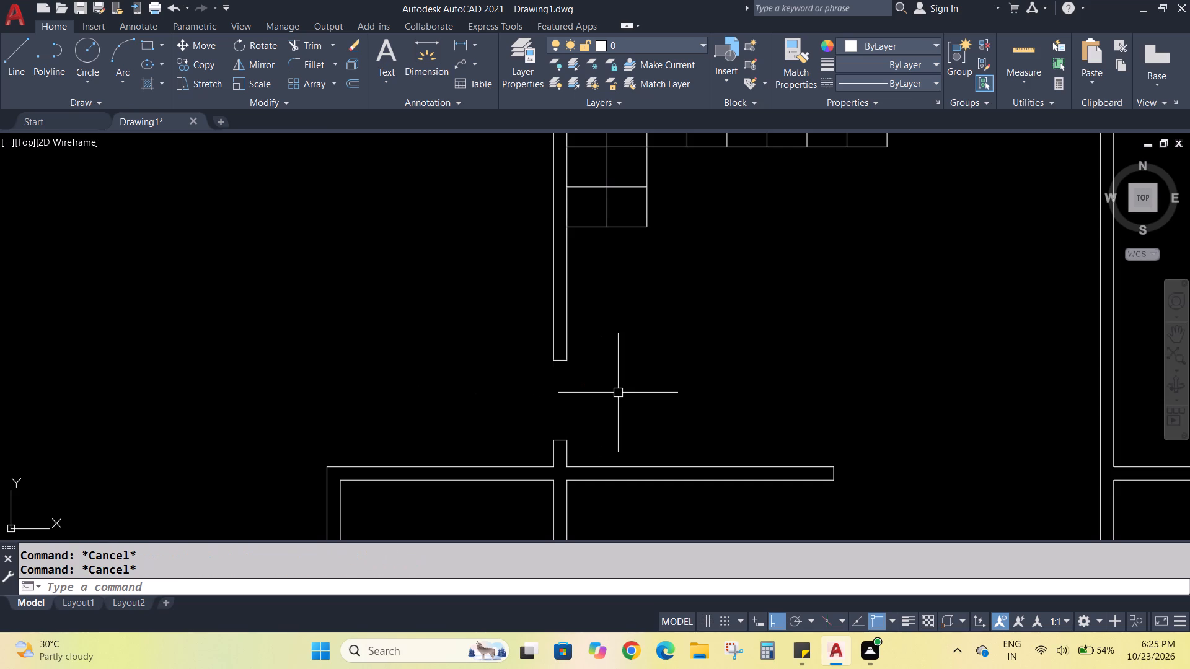
Draw a 0.6" by 0.05" door leaf outline extending into the room from the lower jamb's inner corner.
key(l)
key(Return)
click(564, 445)
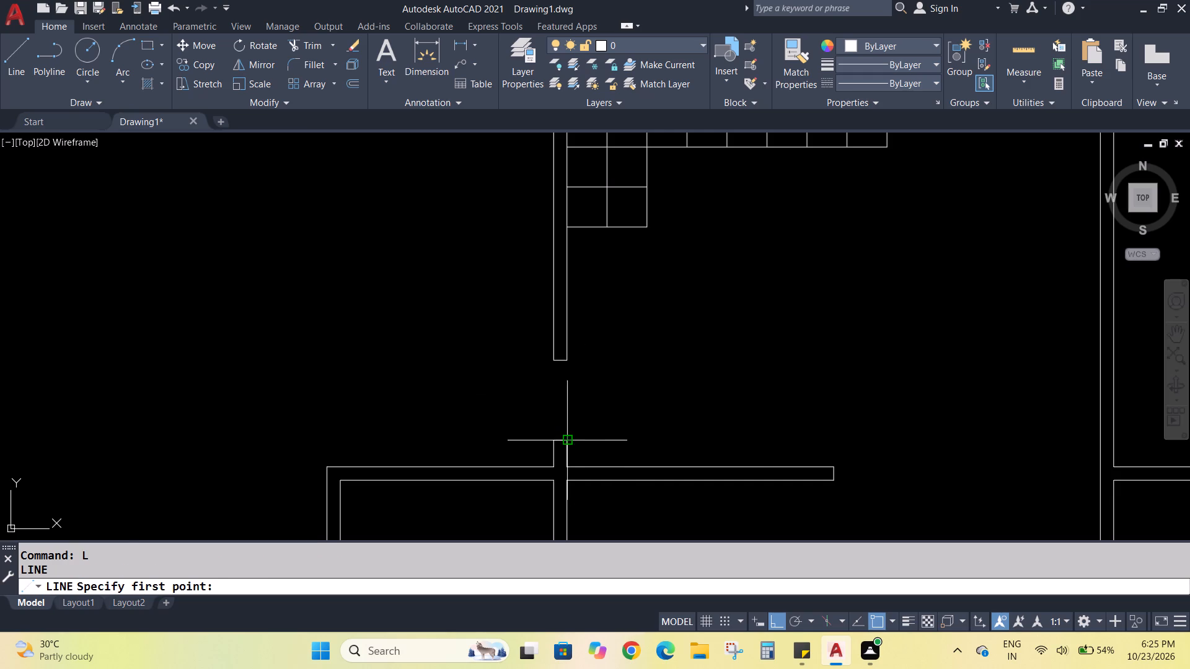
key(0)
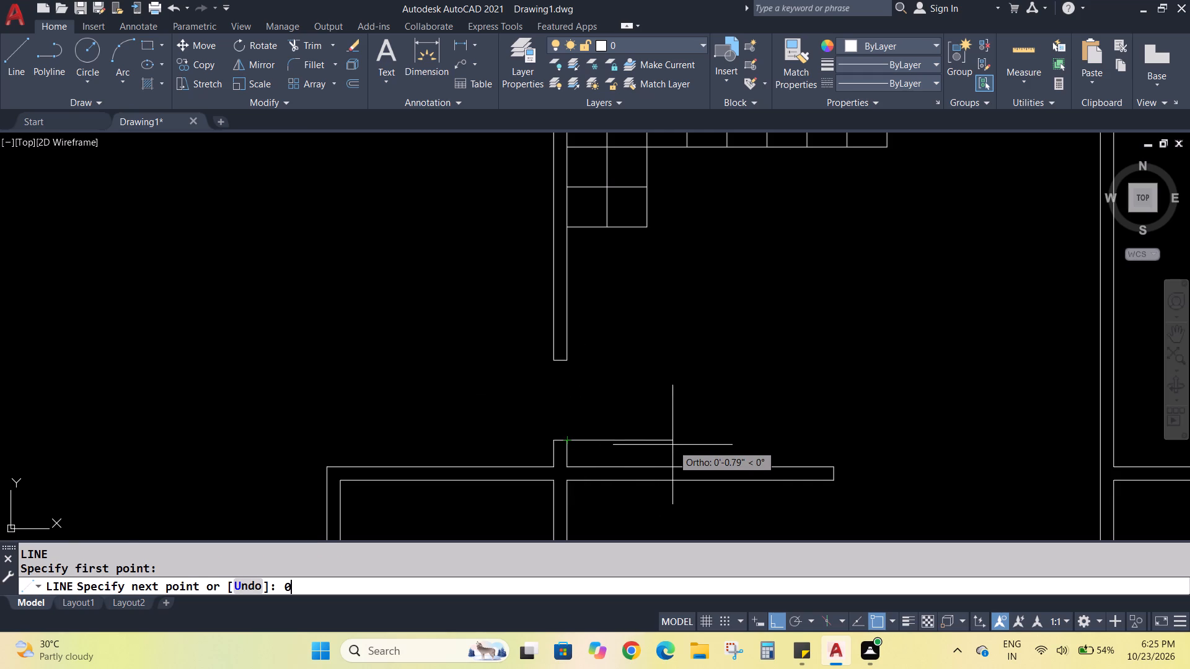
text(.6)
key(Return)
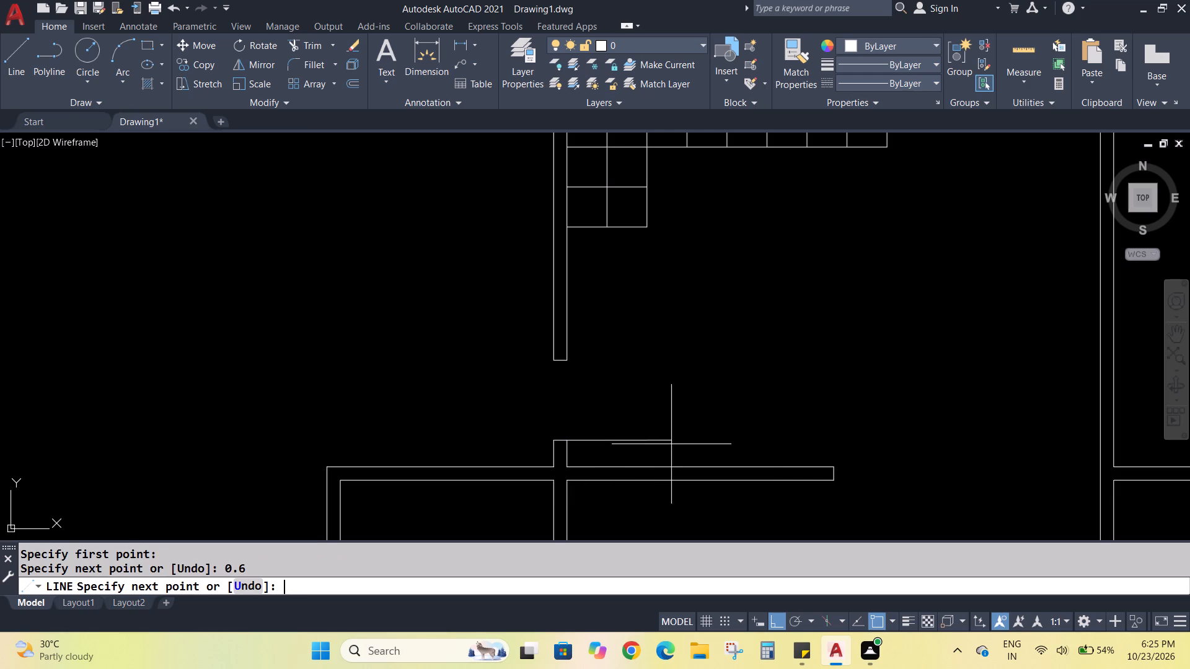
scroll(654, 419, up, 2)
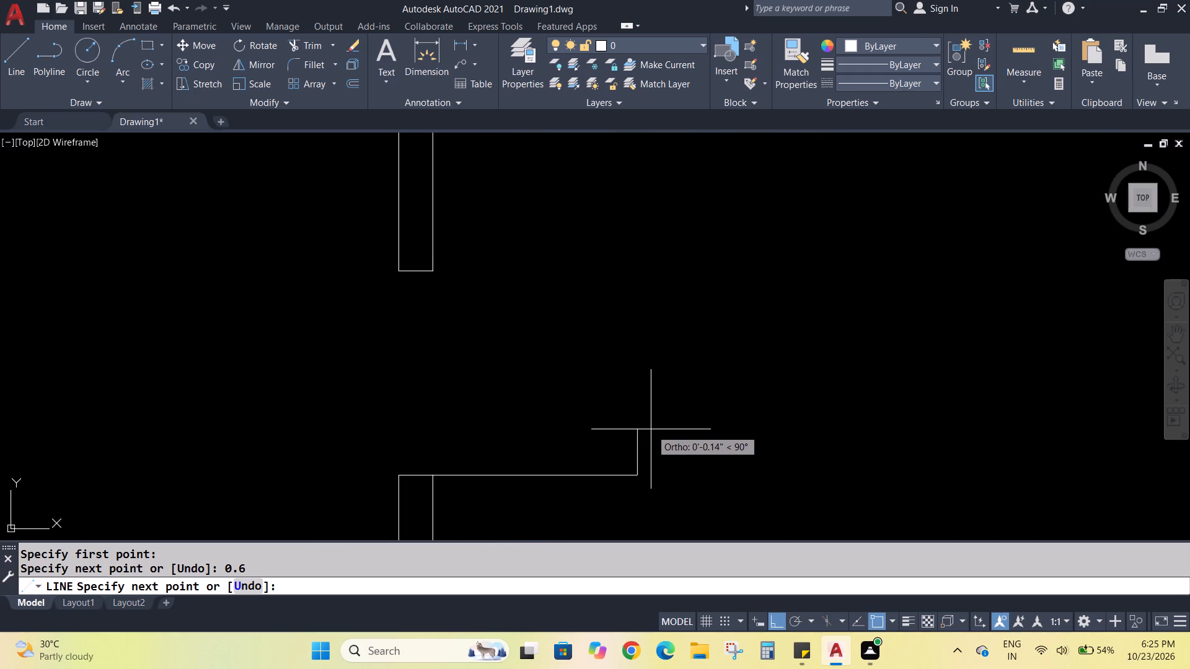
text(0.05)
key(Return)
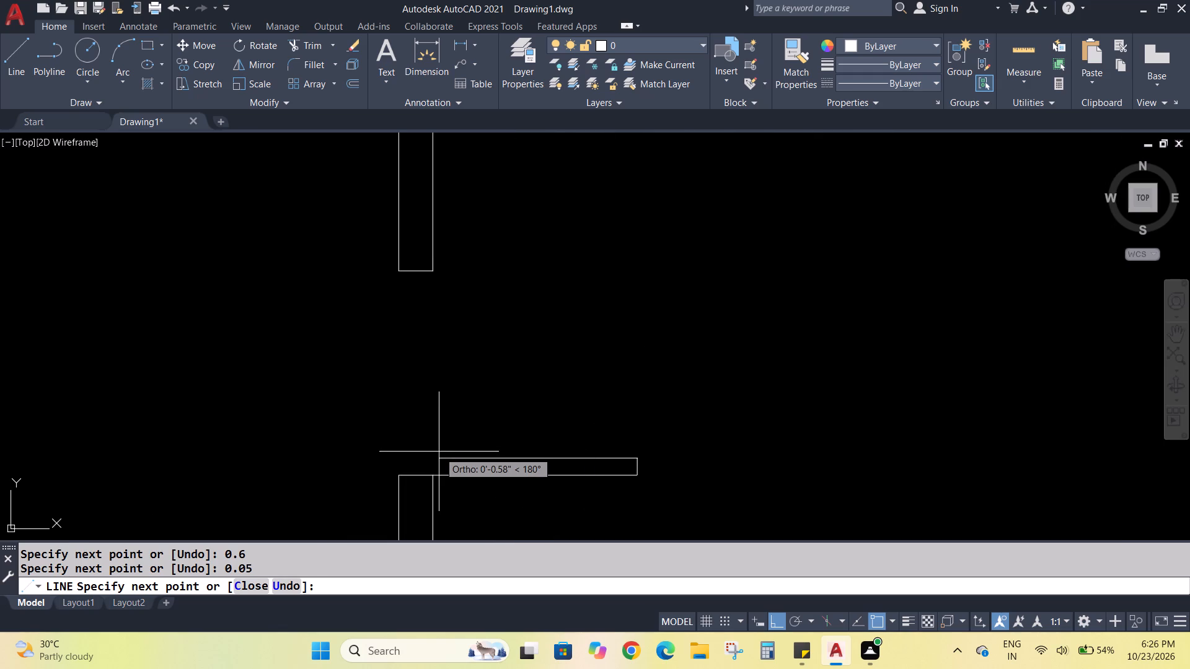
text(0.6)
key(Return)
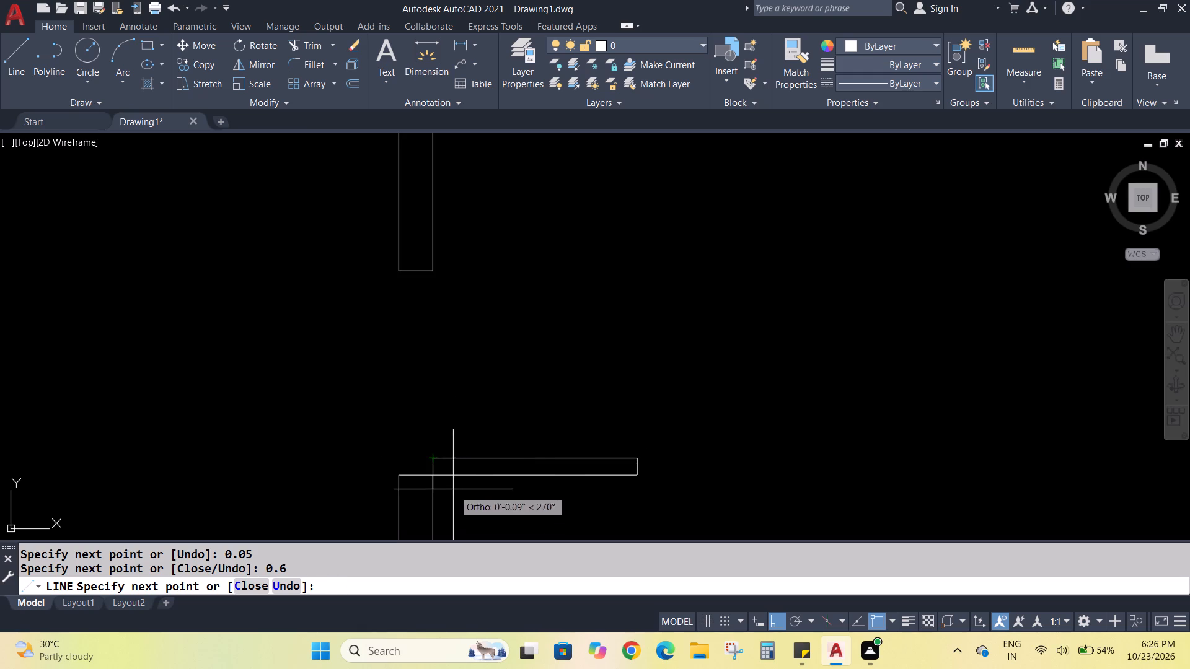
click(433, 474)
key(Escape)
key(Escape)
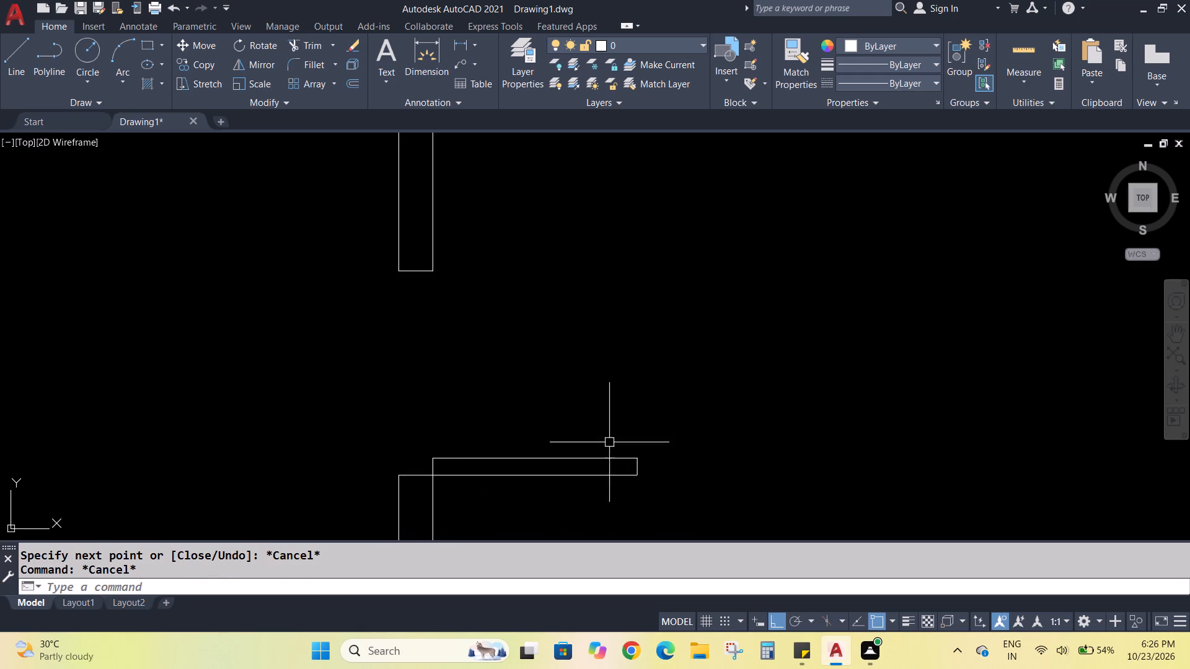
Draw the door swing with a Start, End, Direction arc from the upper jamb's inner corner to the leaf's upper outer corner.
click(116, 74)
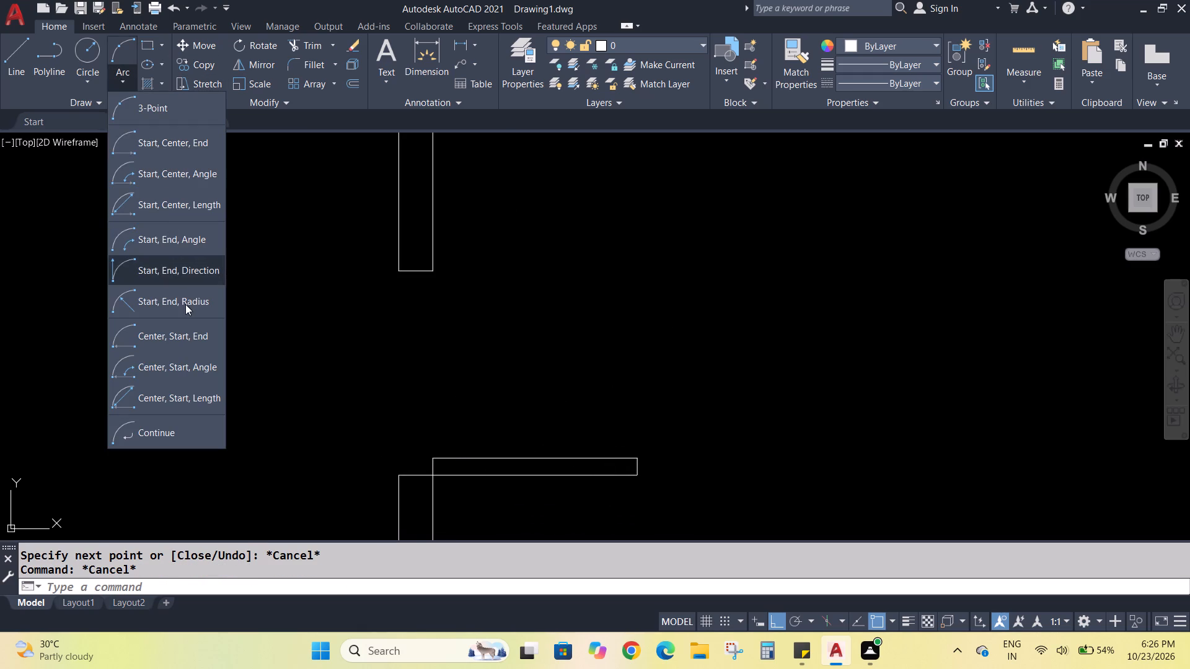
click(174, 278)
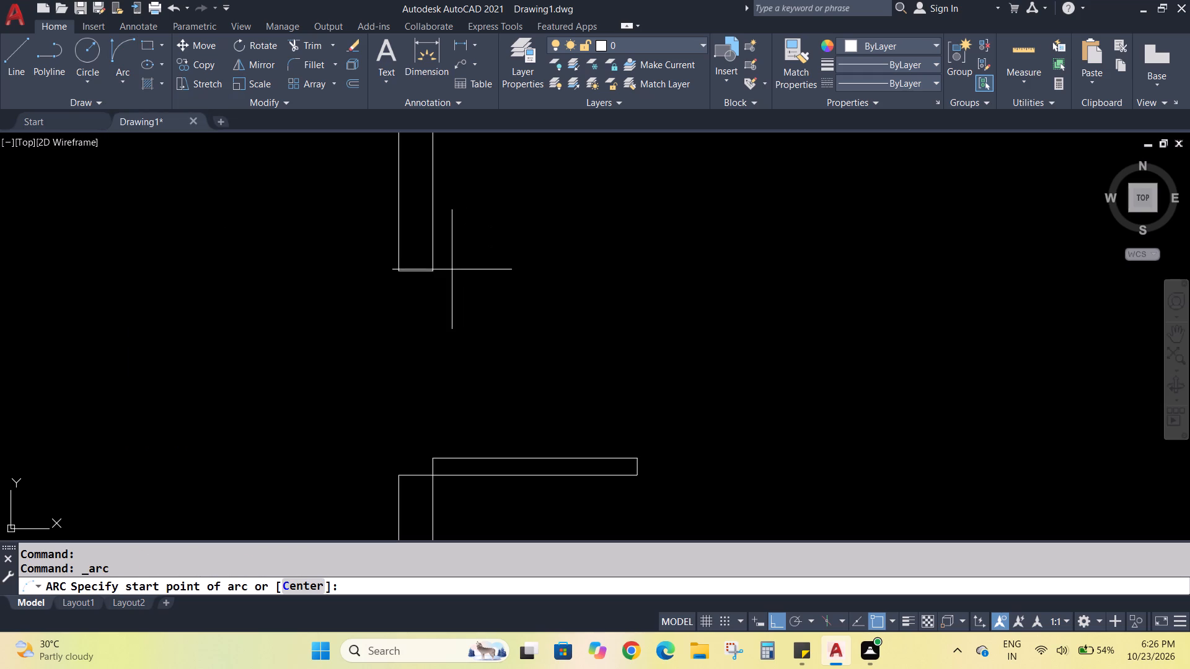
click(436, 273)
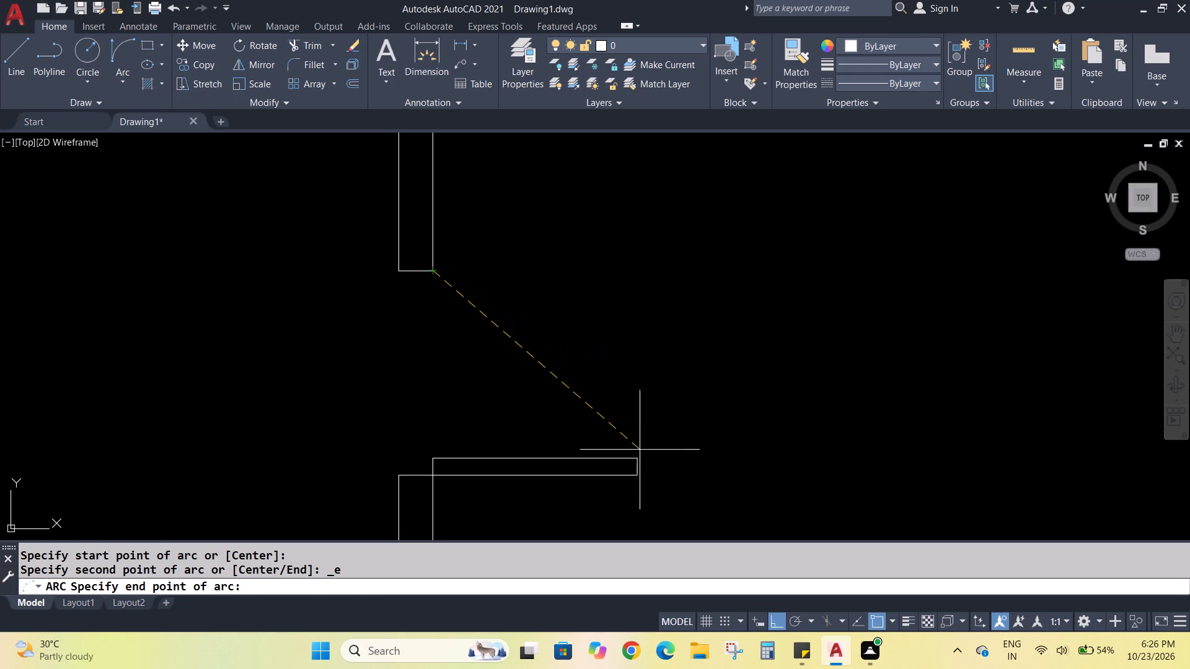
click(638, 458)
click(563, 372)
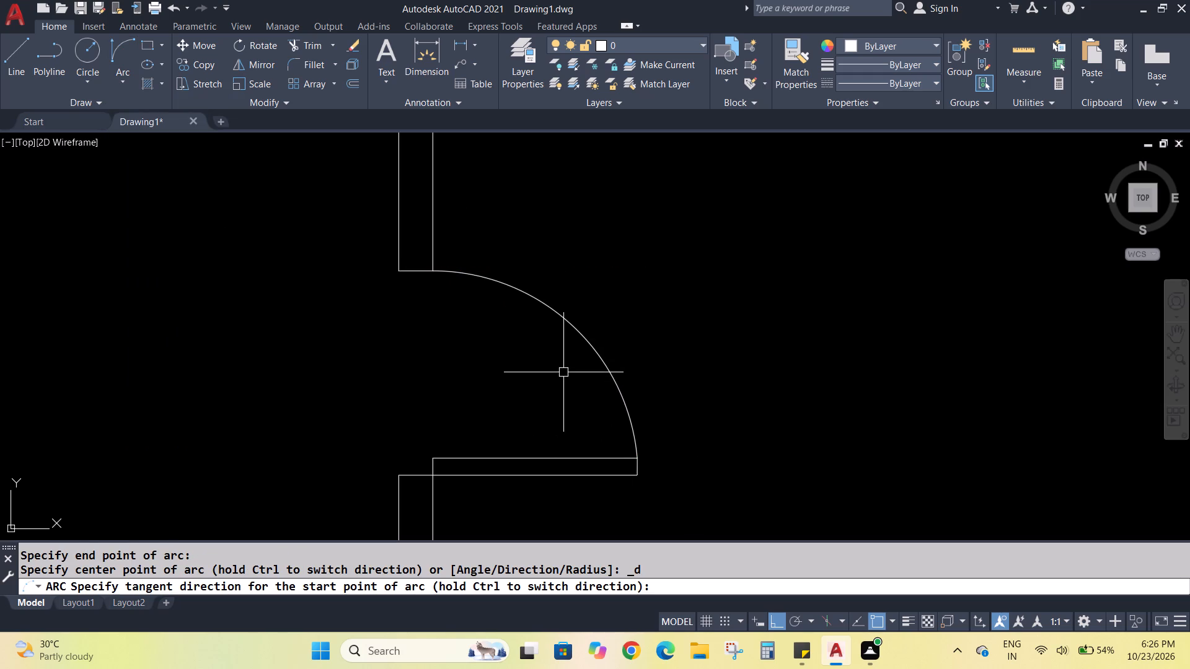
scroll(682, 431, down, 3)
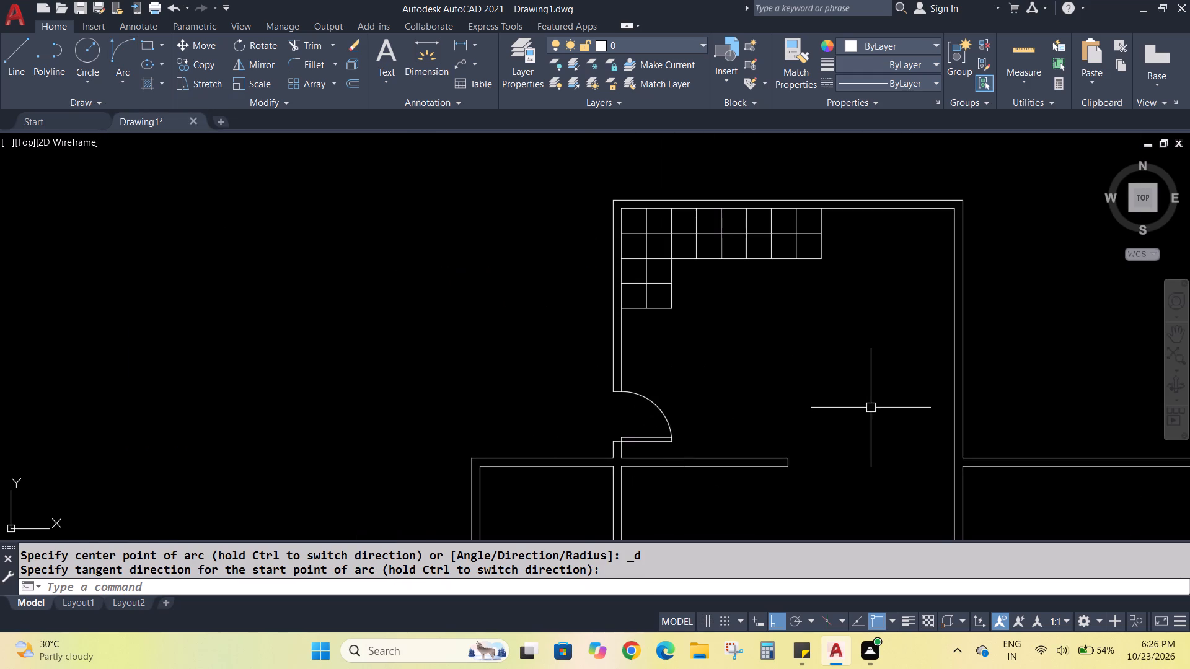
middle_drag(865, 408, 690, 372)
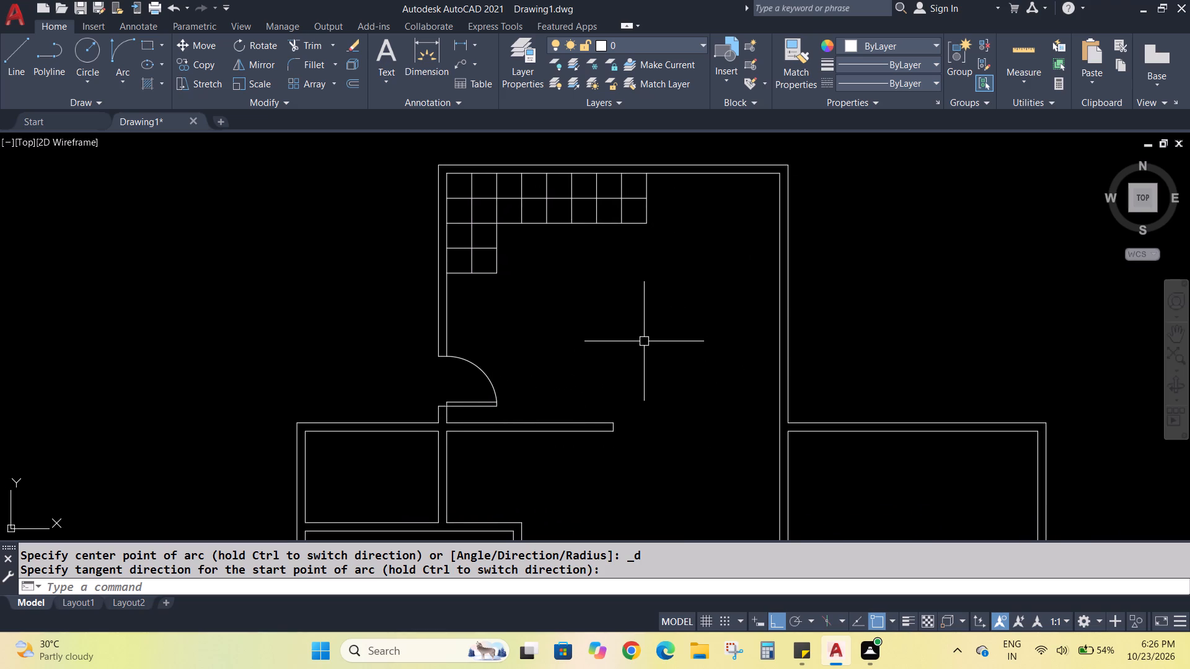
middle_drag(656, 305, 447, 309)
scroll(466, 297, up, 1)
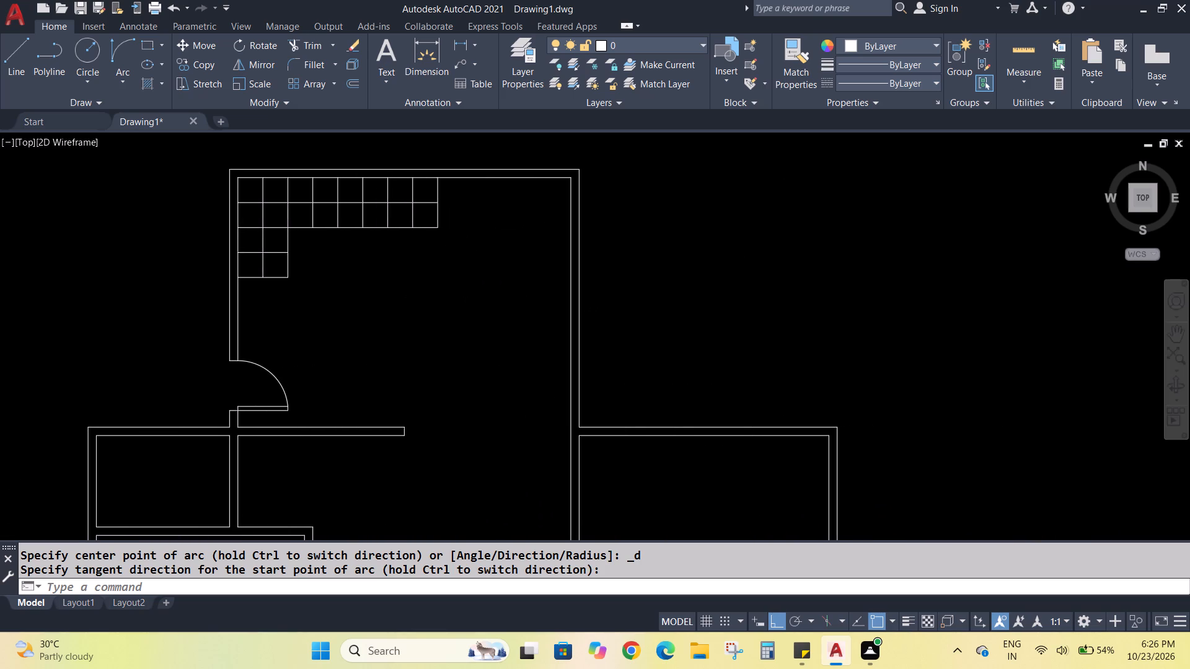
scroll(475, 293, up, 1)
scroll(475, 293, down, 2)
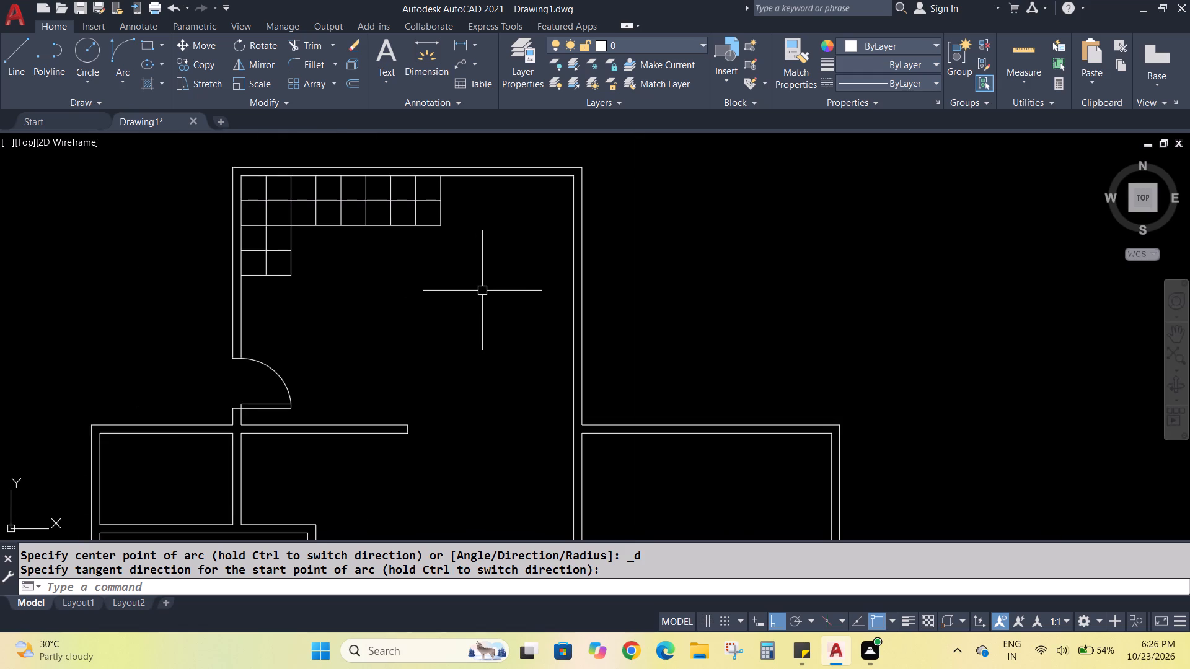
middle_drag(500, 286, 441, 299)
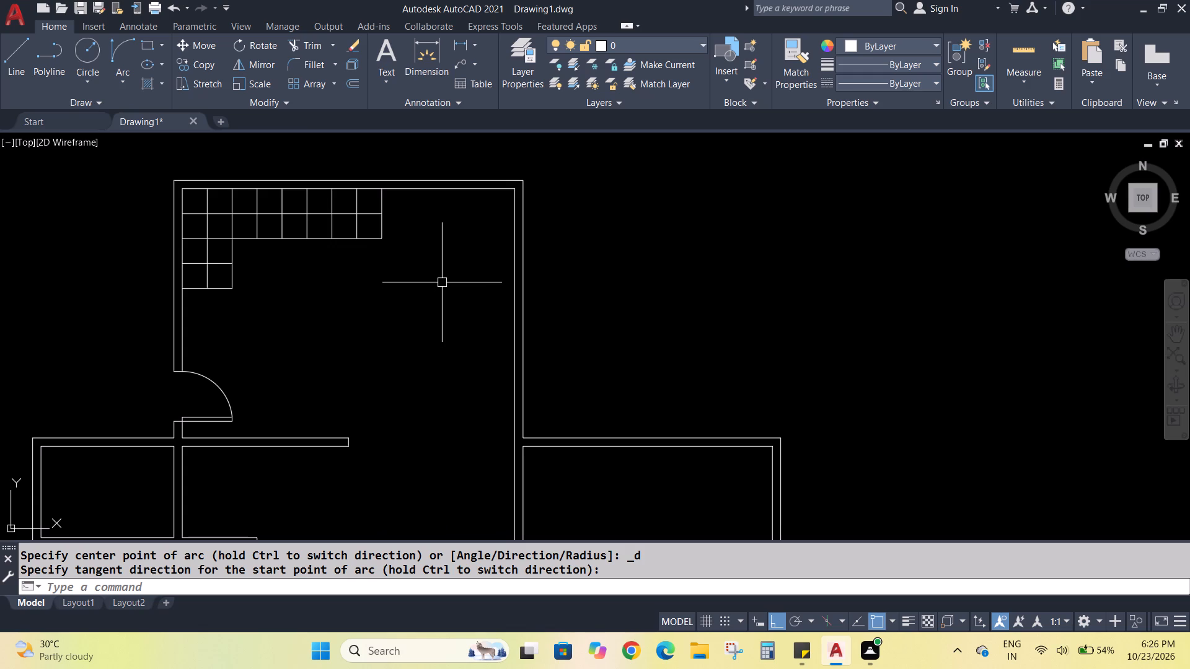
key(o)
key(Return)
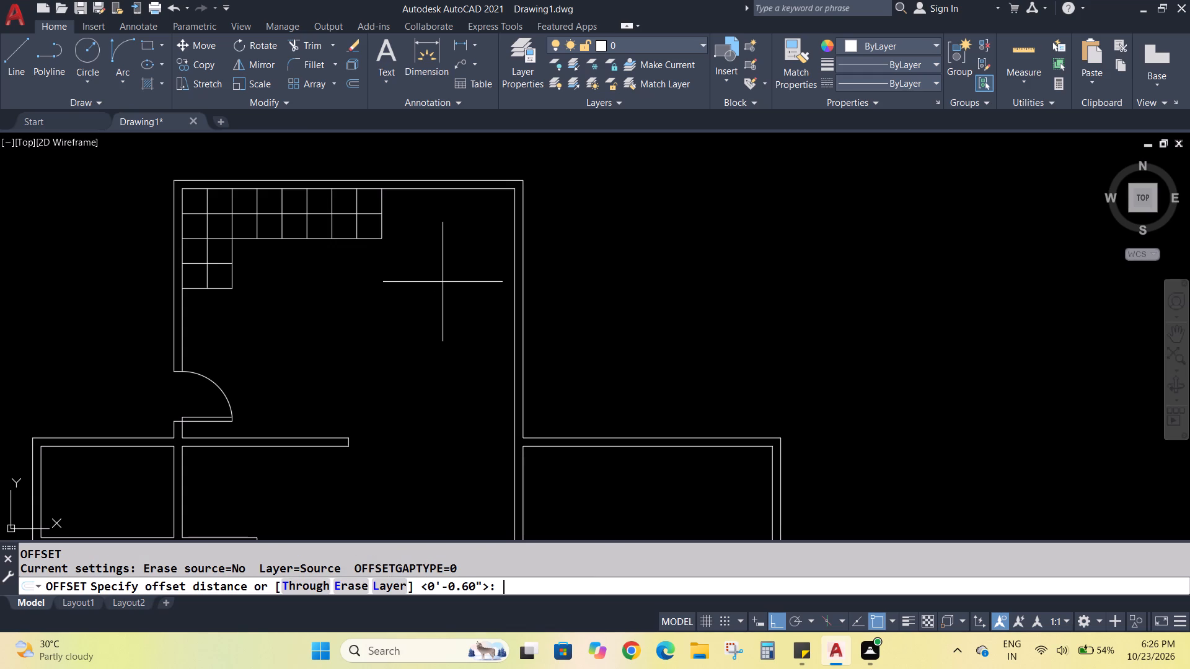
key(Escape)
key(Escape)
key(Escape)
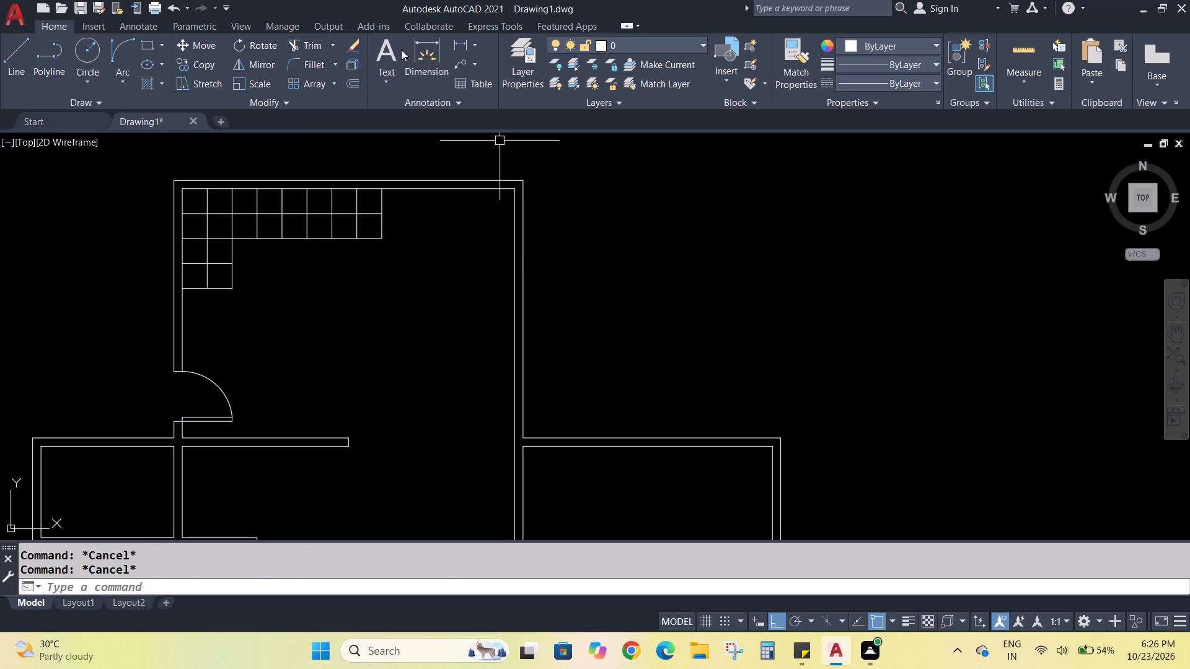
Measure the topmost room's right wall vertically from its inner top corner to the adjoining right room's top wall.
click(454, 45)
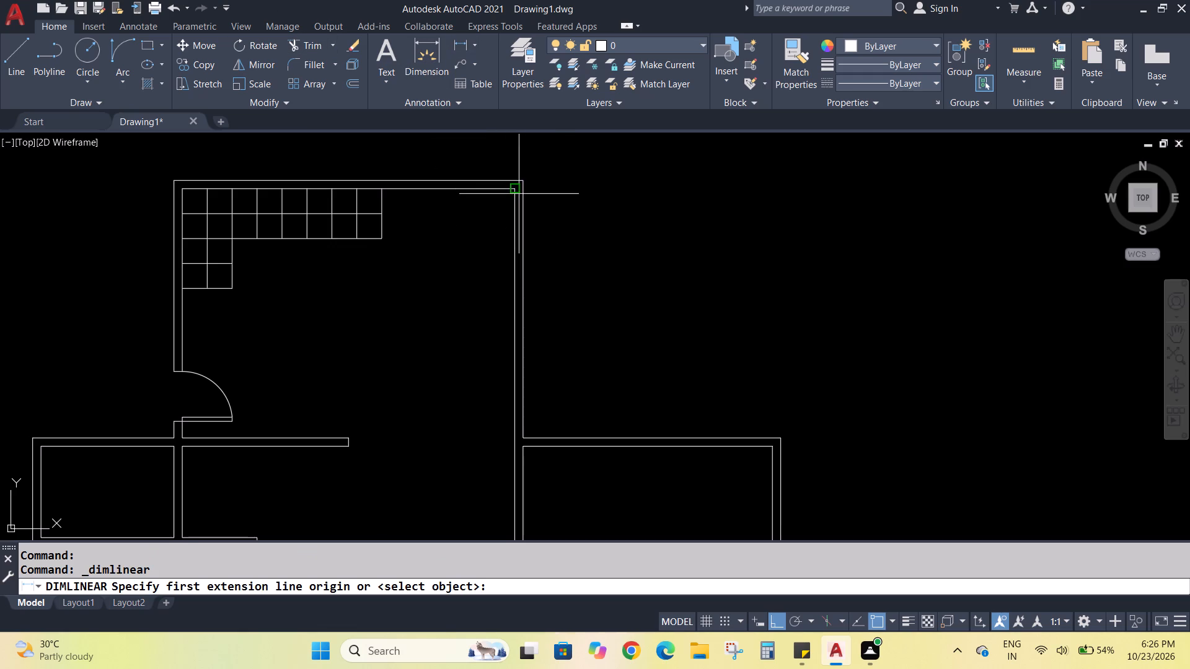
drag(516, 193, 515, 201)
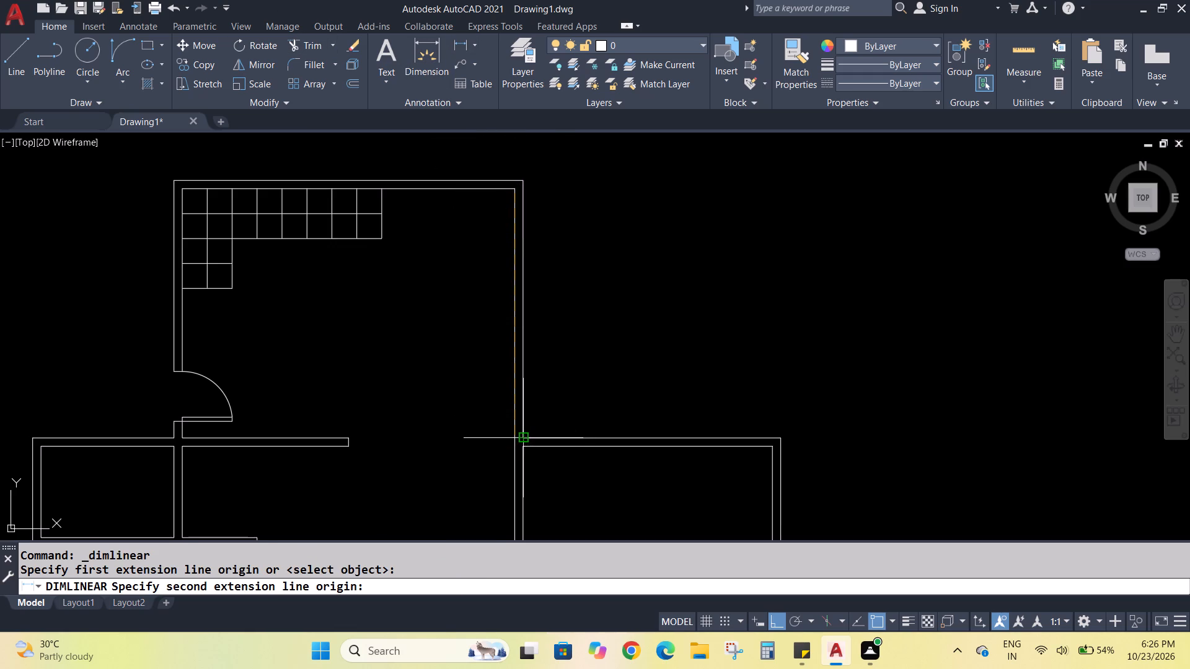
click(522, 441)
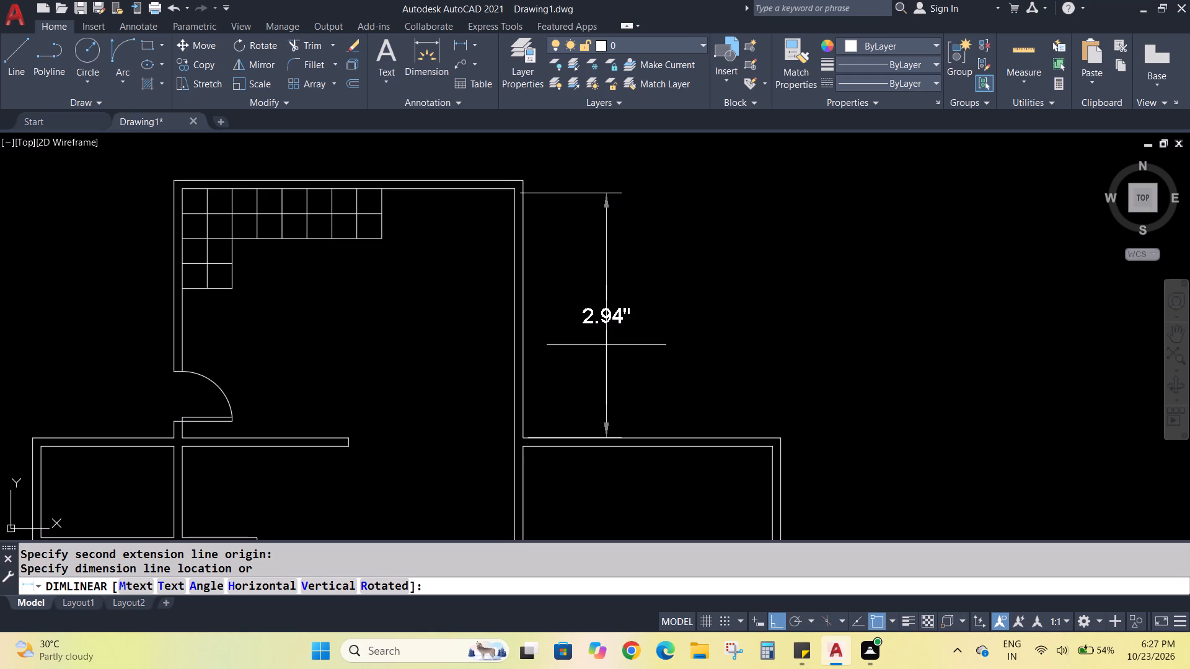
key(Escape)
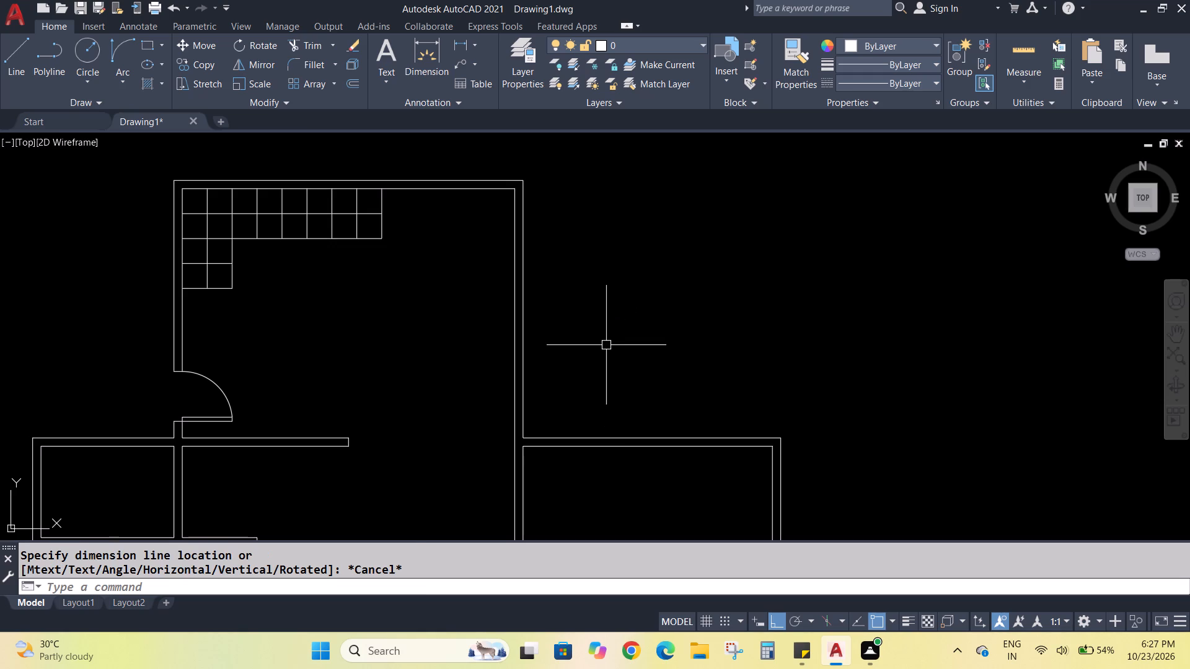
Extend the right room's outer top wall line across the topmost room's right wall to its inner face.
text(EX)
key(Return)
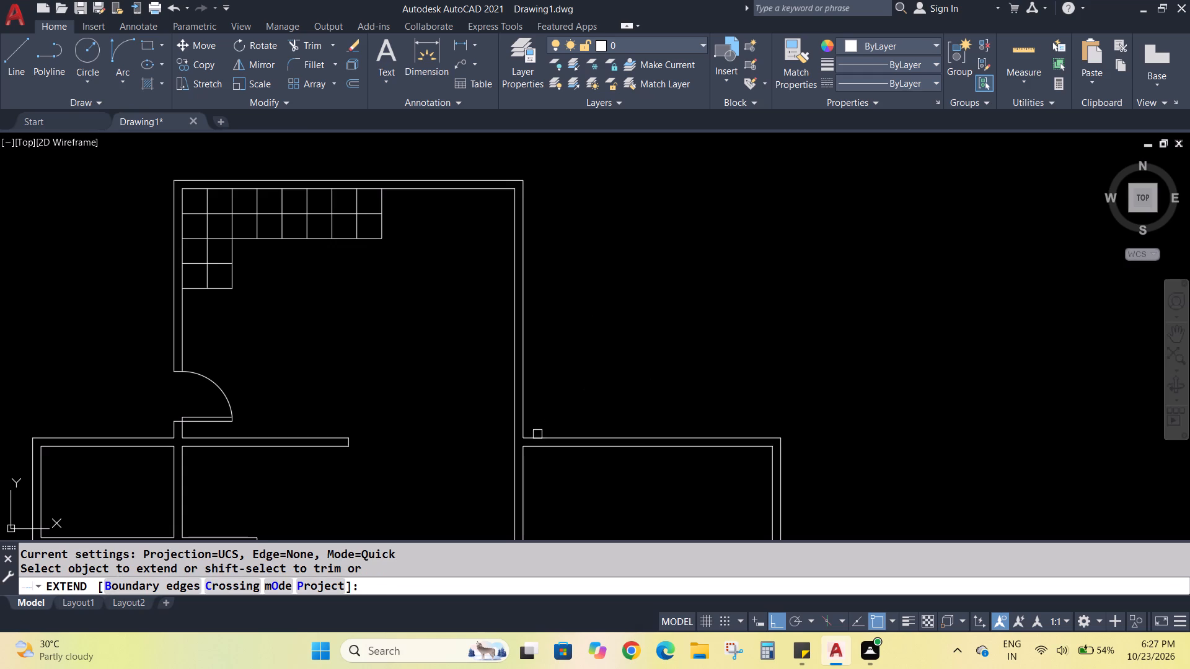
click(537, 435)
key(Escape)
key(Escape)
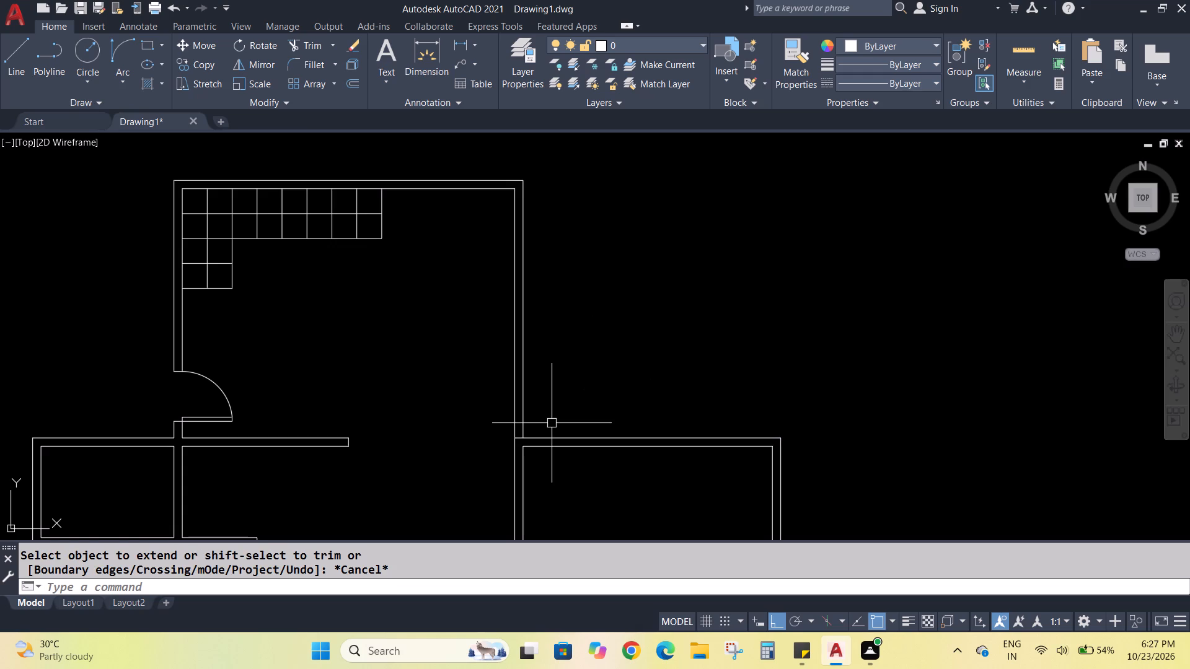
Offset the extended top wall line of the right room 1.5" upward.
key(o)
key(Return)
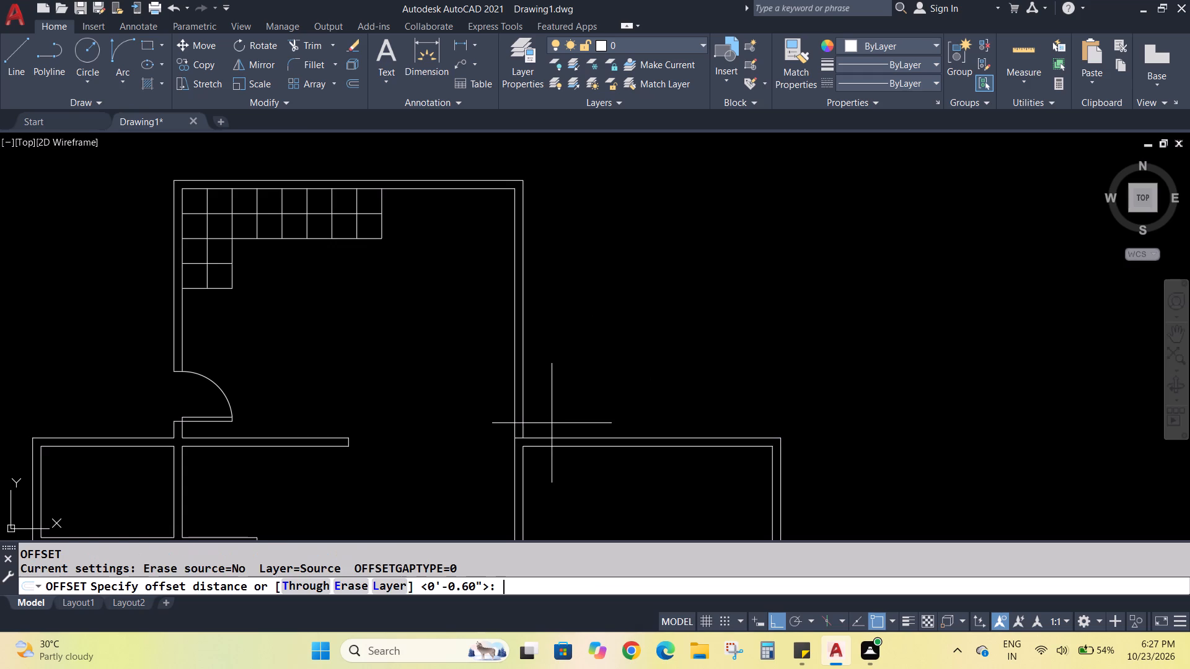
key(1)
key(period)
key(5)
key(Return)
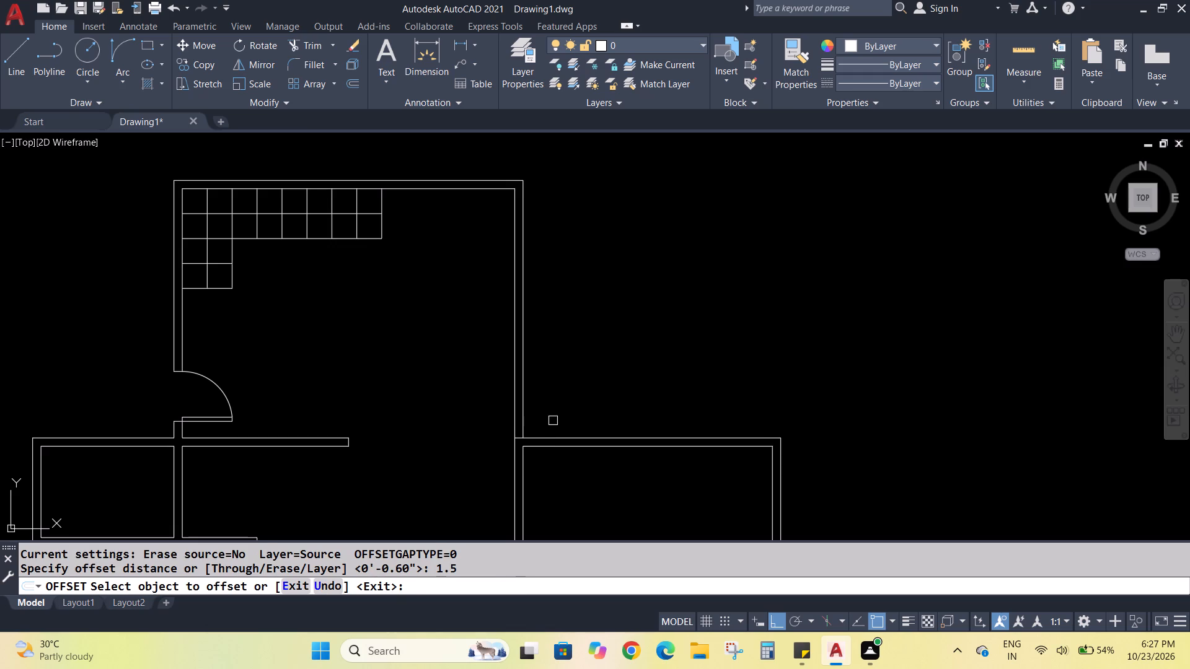
click(580, 439)
click(608, 364)
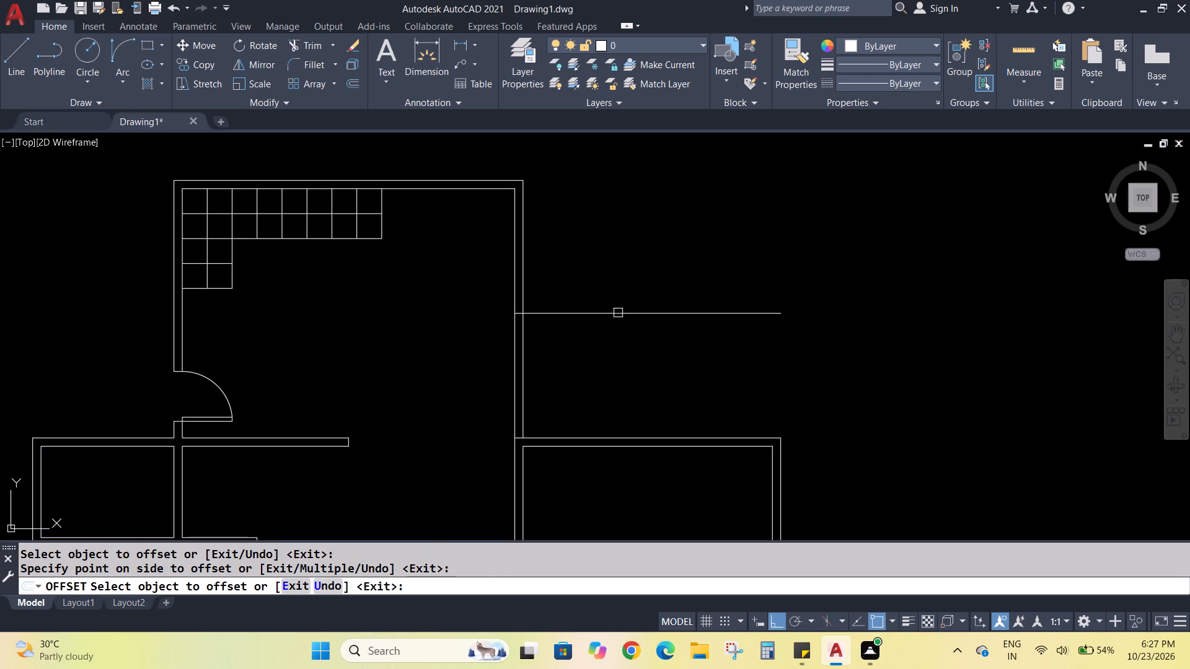
key(Escape)
key(Escape)
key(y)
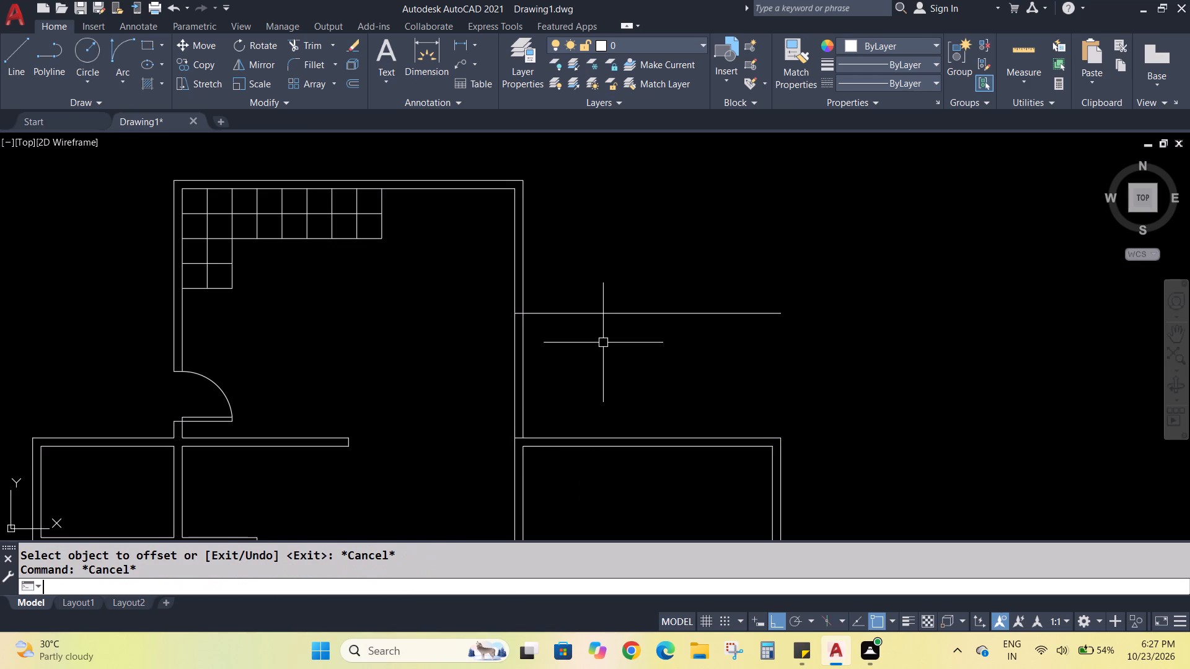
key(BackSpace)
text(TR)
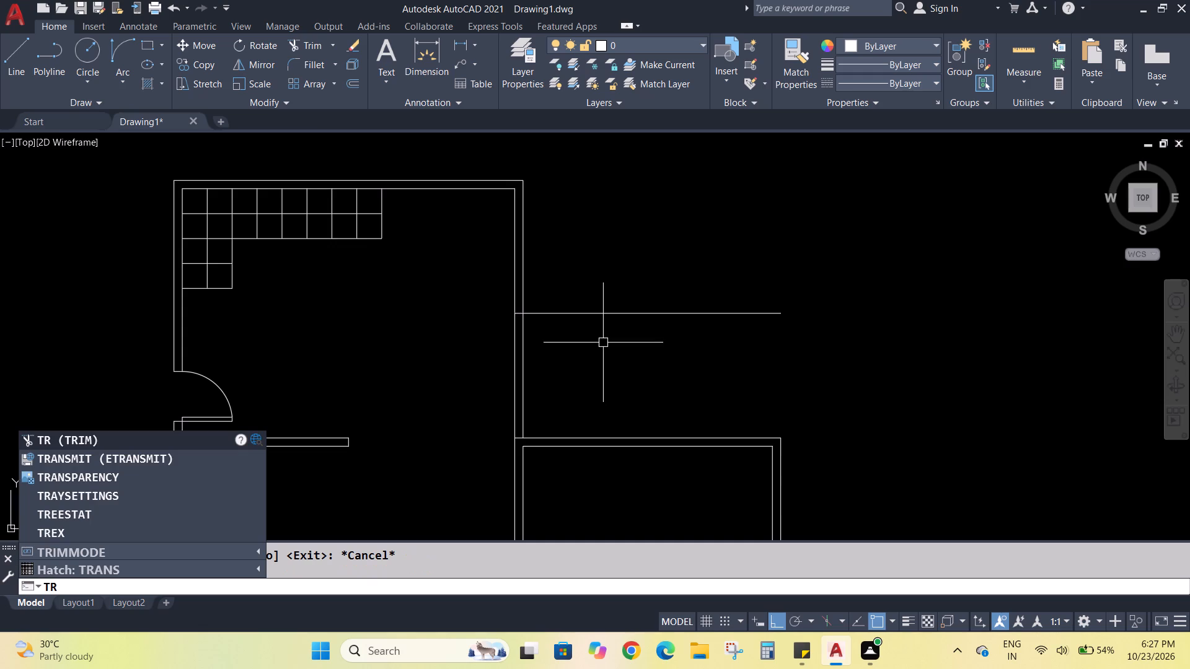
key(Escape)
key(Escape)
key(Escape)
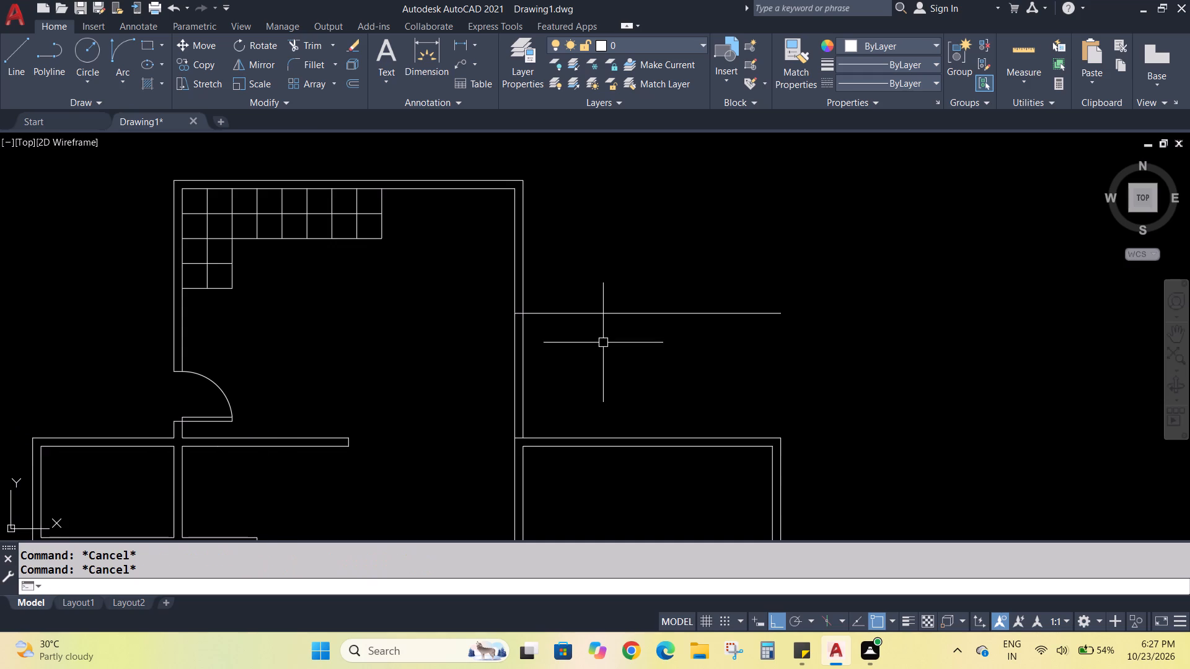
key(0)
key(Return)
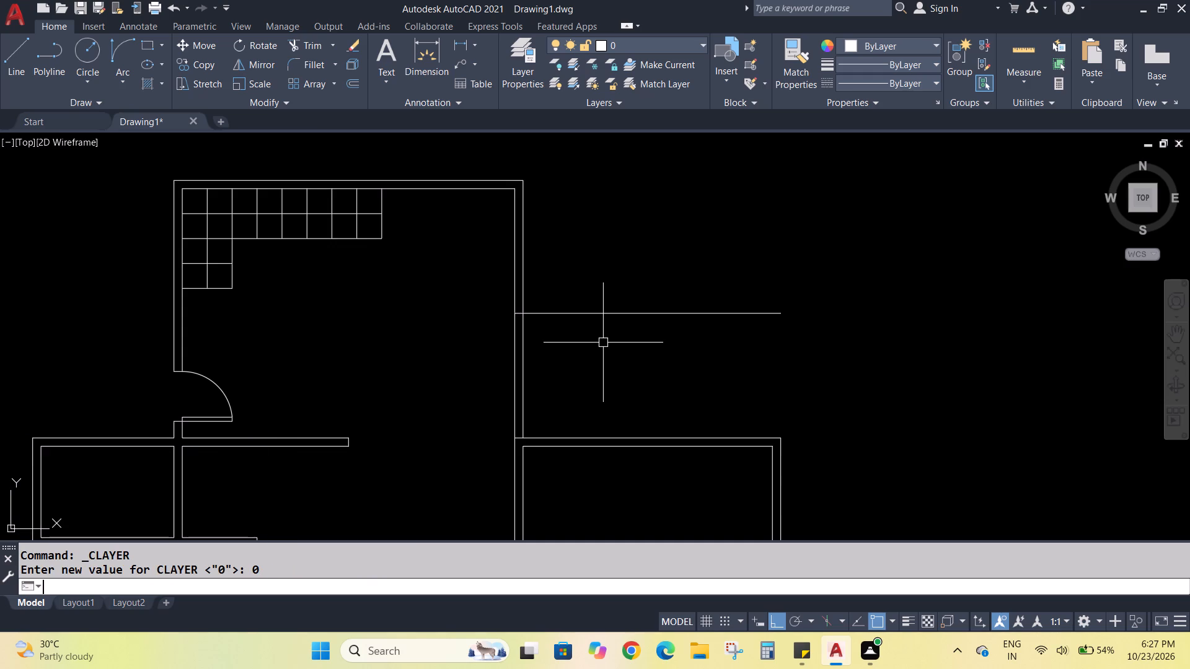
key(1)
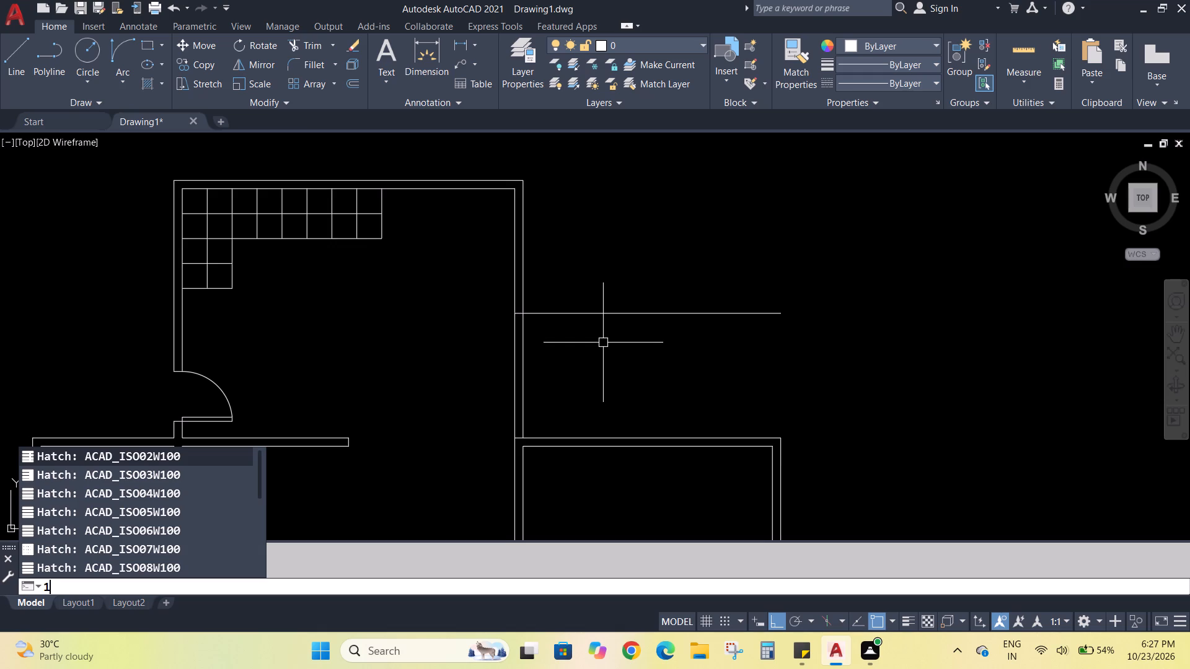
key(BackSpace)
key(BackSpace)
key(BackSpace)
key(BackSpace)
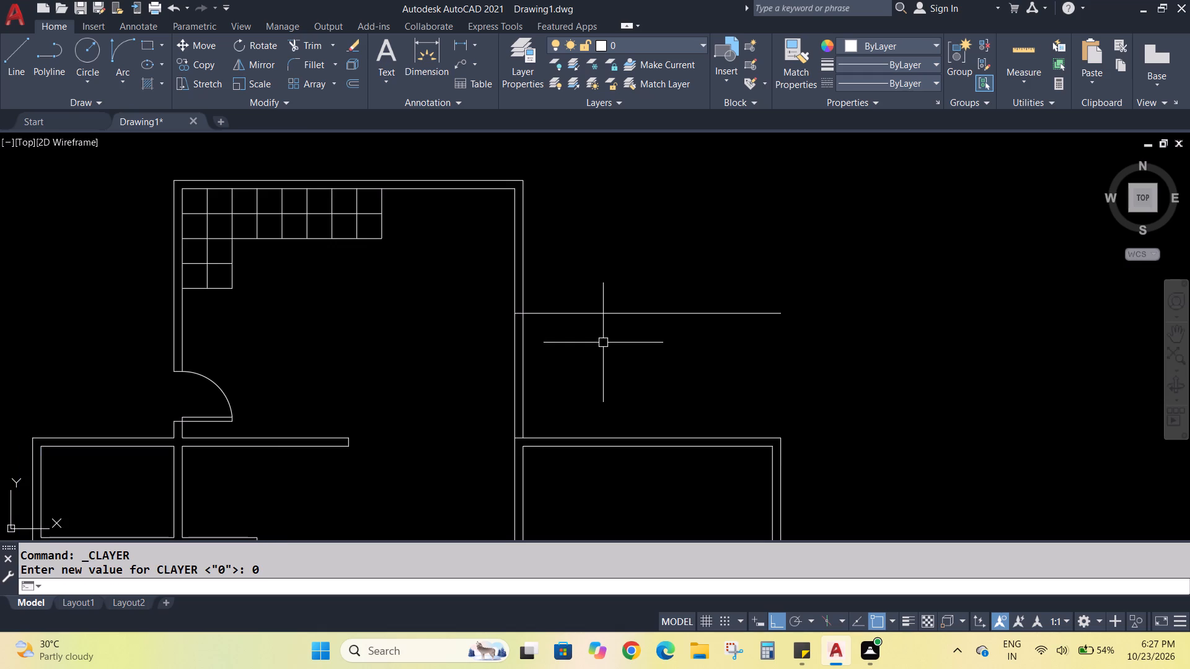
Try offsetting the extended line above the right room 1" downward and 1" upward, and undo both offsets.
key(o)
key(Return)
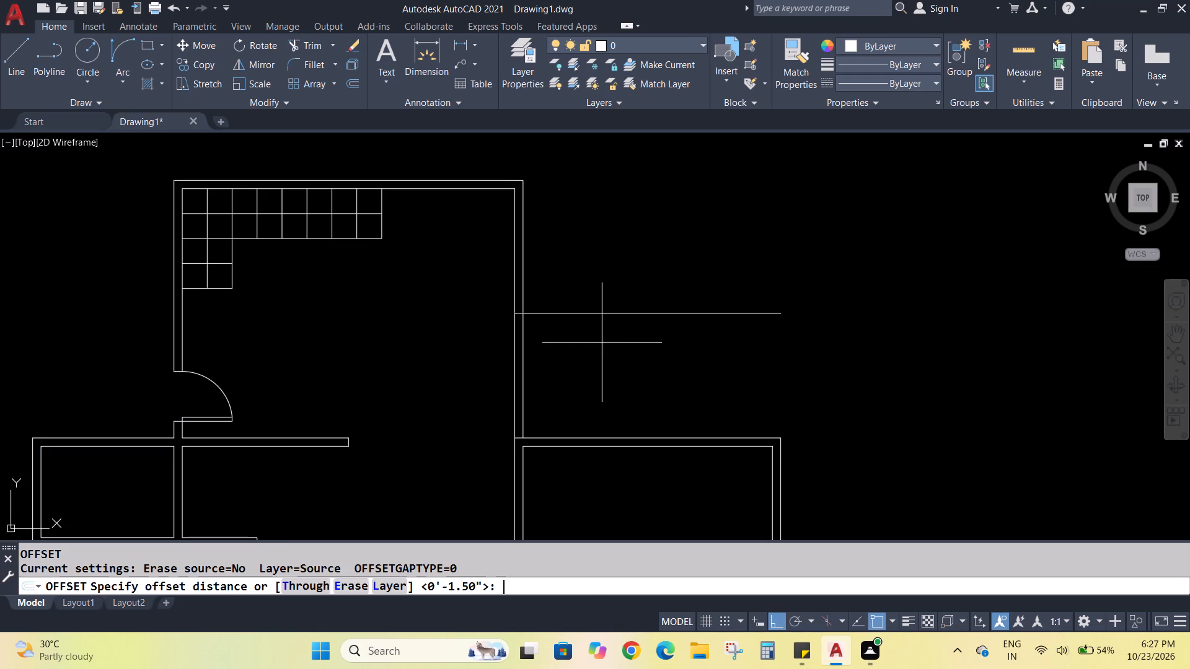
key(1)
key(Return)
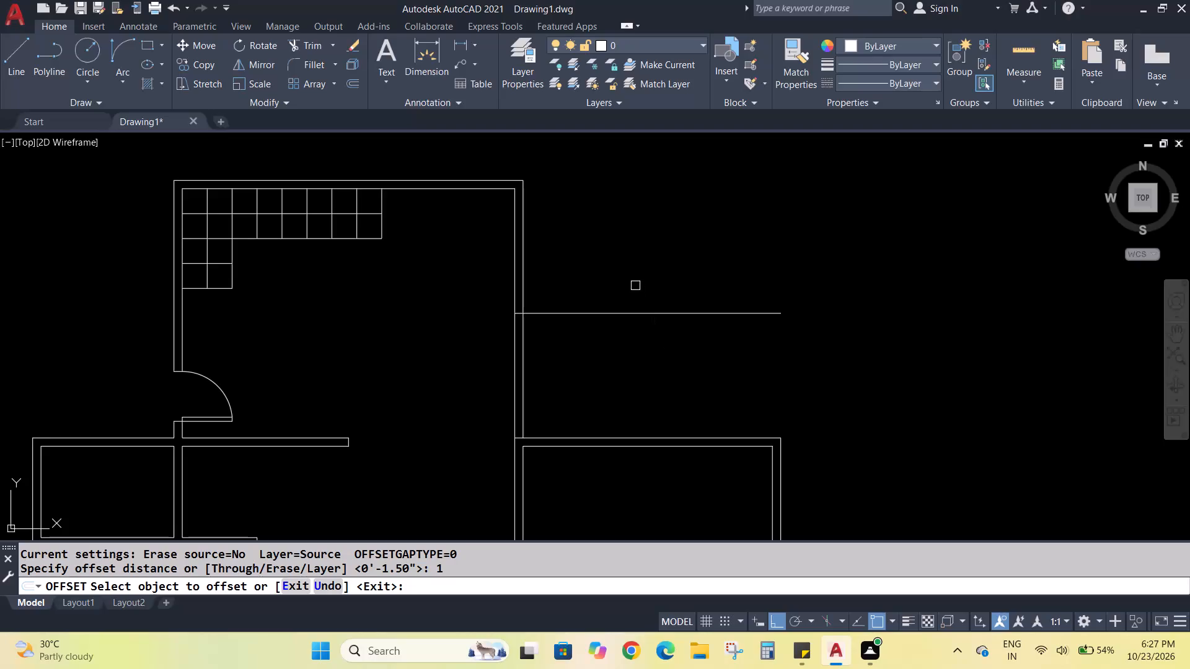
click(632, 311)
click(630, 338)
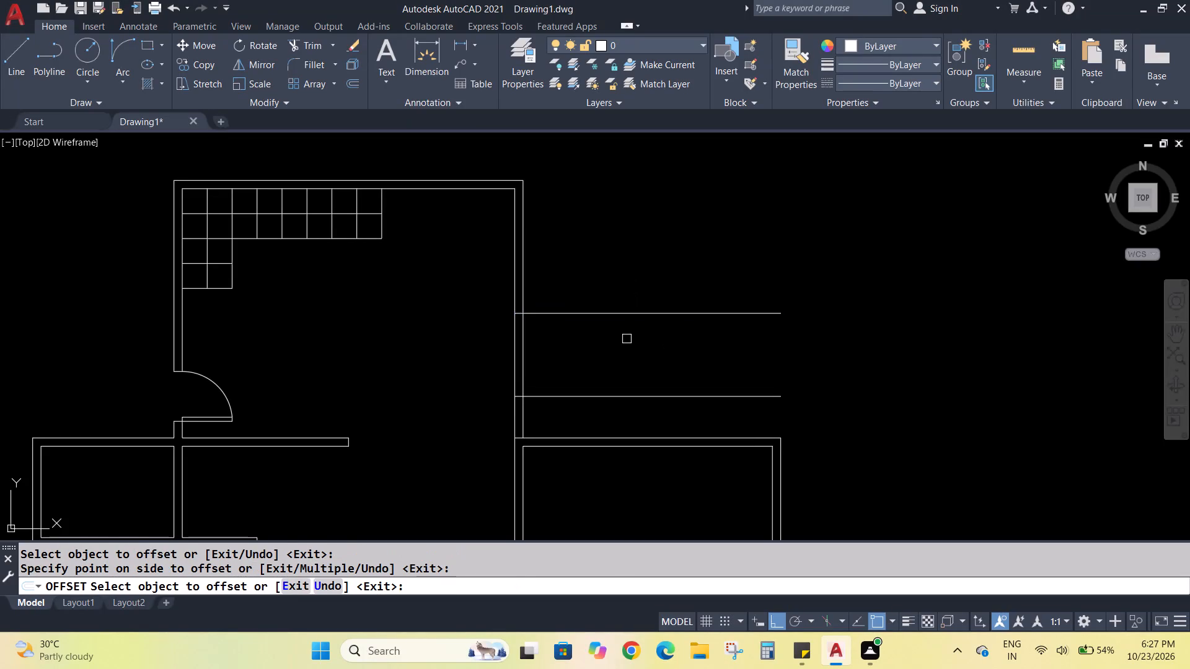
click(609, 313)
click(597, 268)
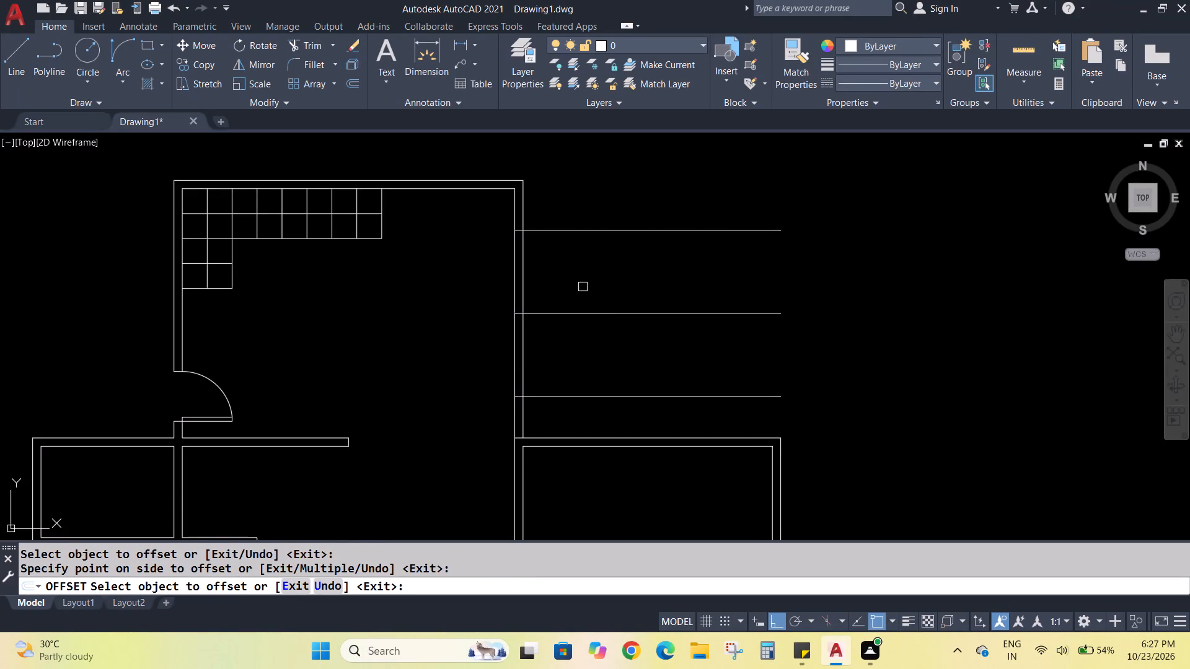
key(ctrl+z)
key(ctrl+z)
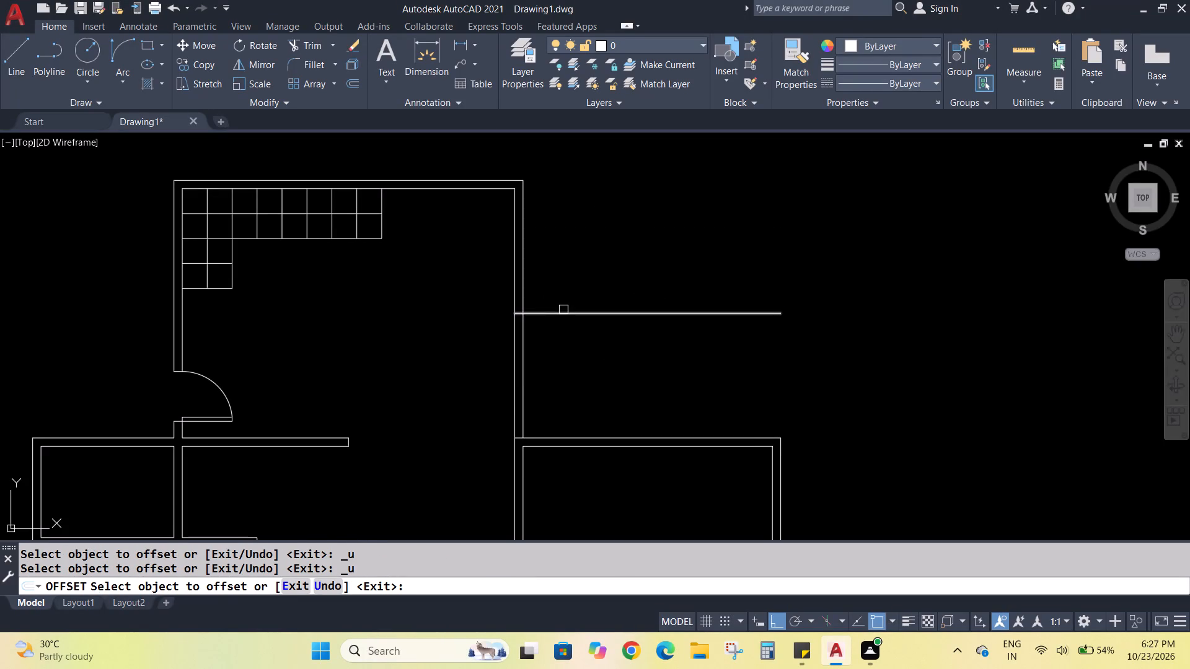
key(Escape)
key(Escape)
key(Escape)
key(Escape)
Offset the extended line above the right room 0.8" downward and 0.8" upward.
key(o)
key(Return)
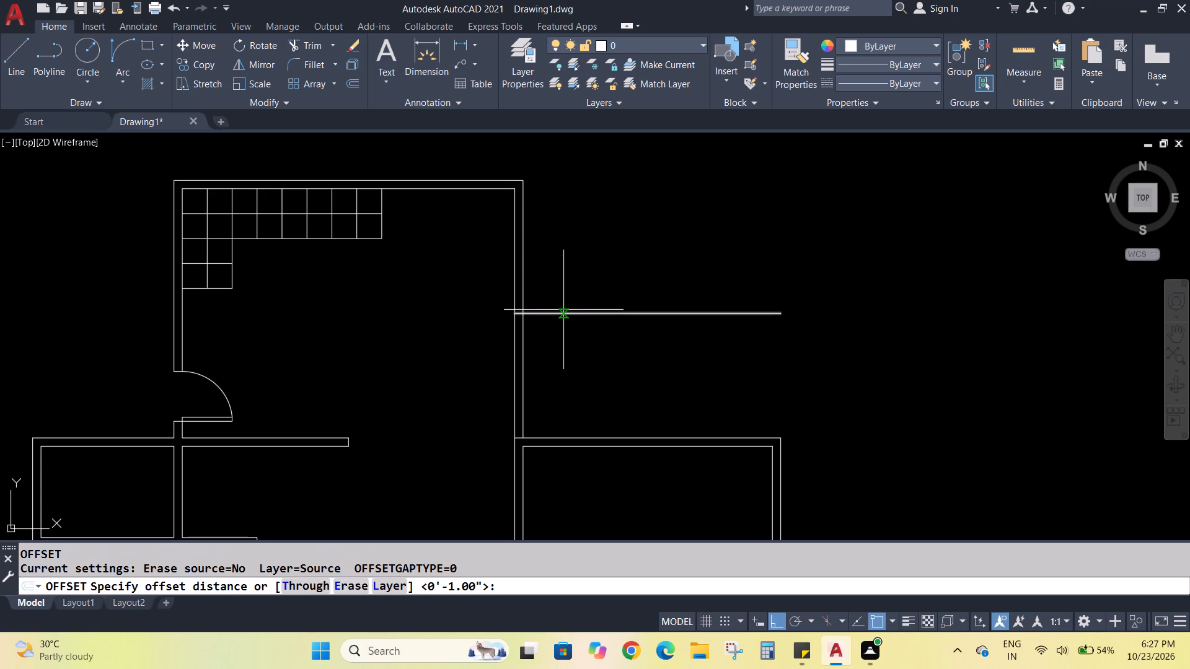
text(0.8)
key(Return)
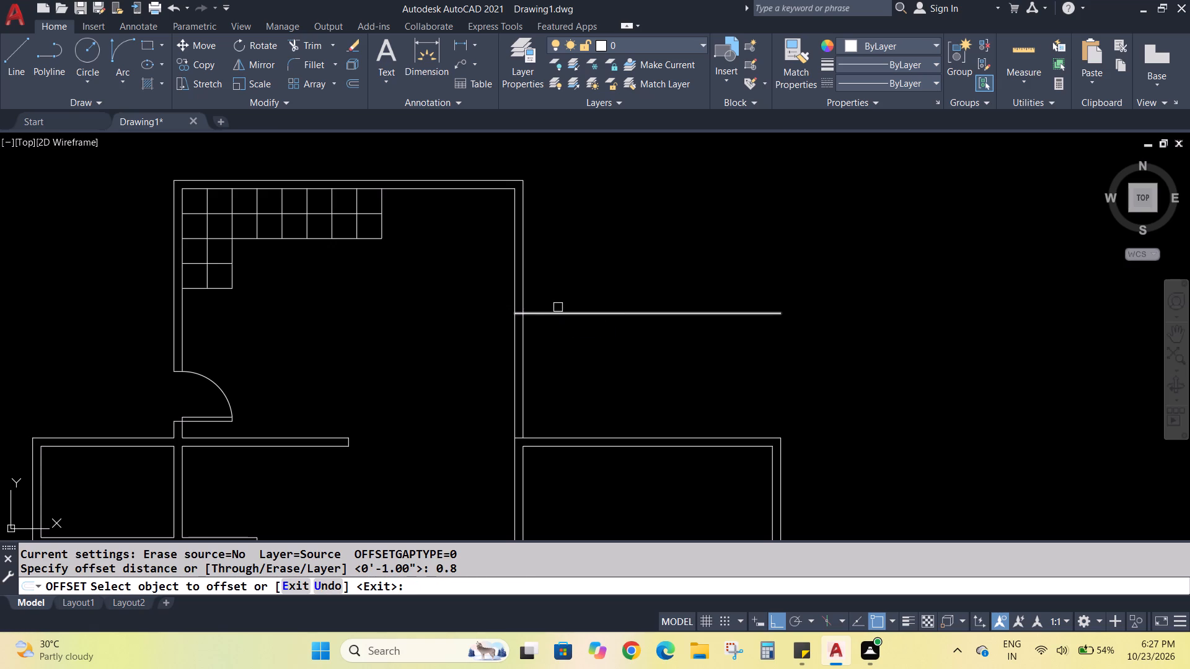
click(581, 319)
click(581, 317)
click(578, 358)
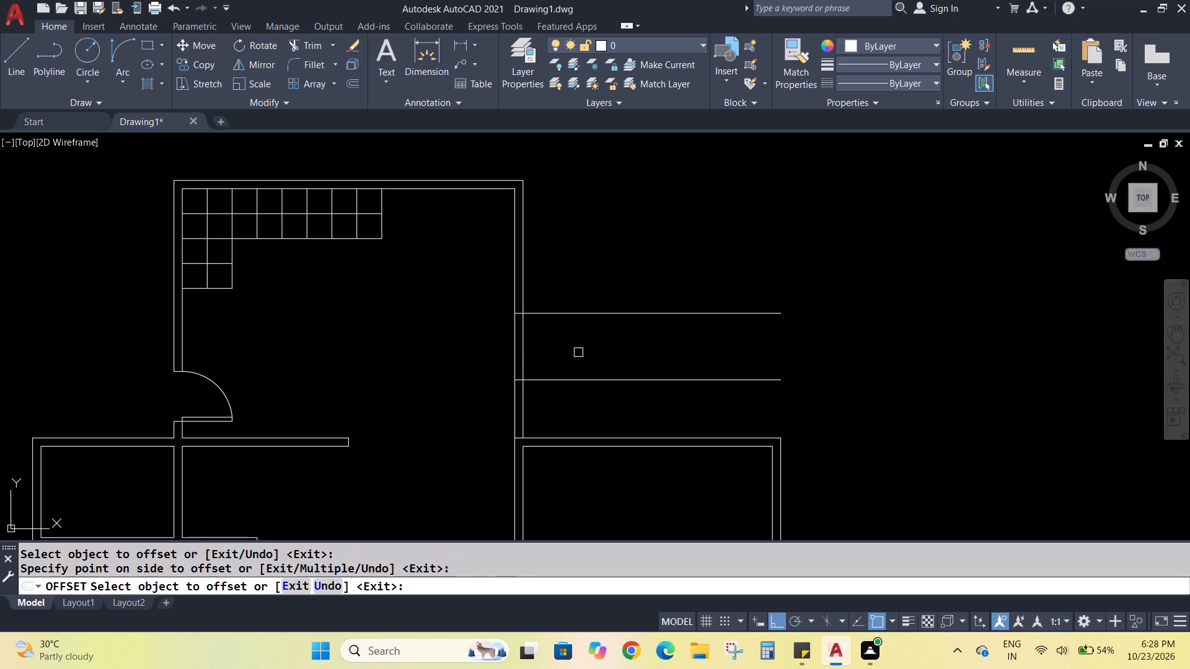
click(586, 315)
click(586, 287)
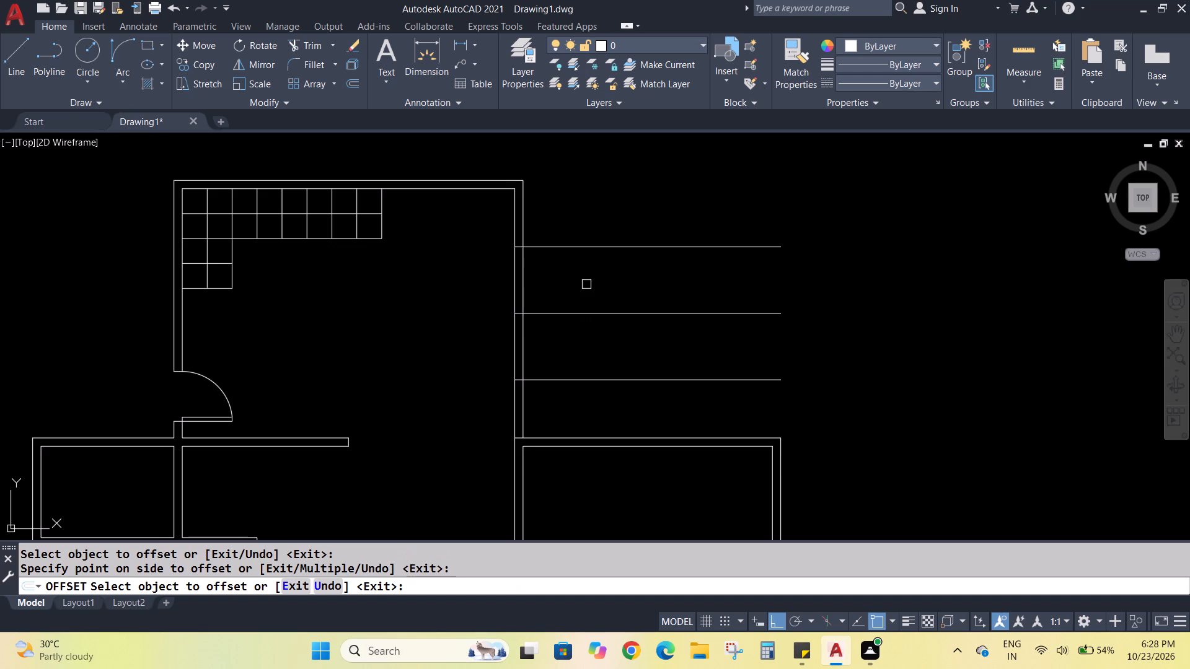
key(Escape)
key(Escape)
key(Escape)
key(Escape)
key(Escape)
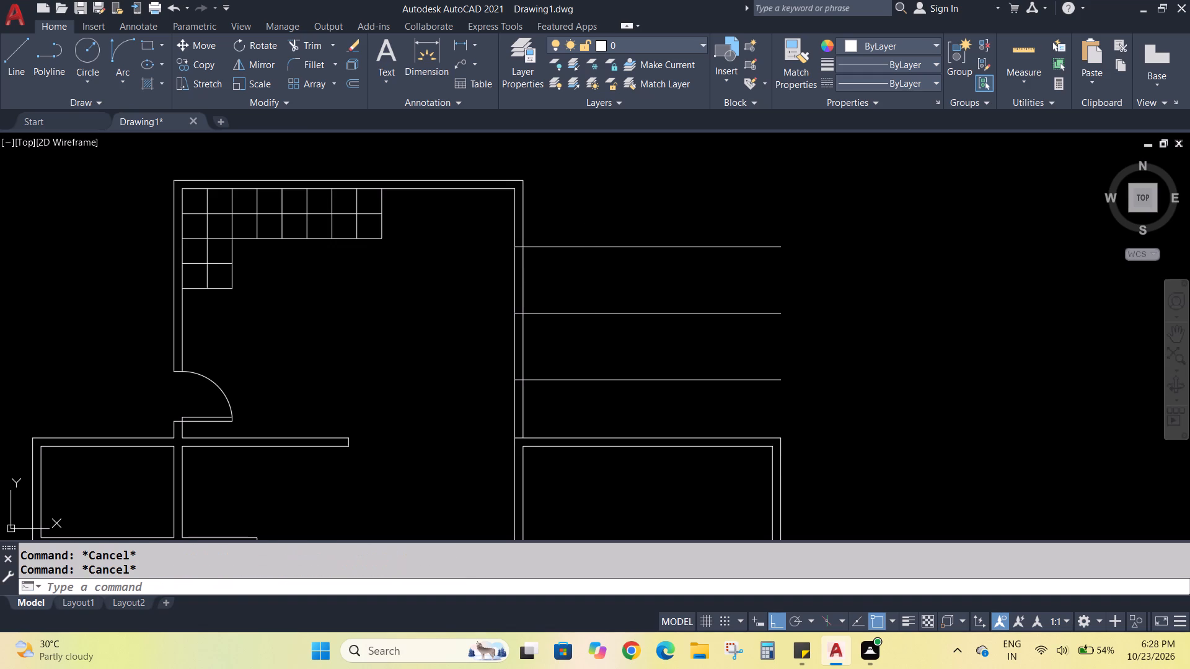
key(Escape)
key(Escape)
key(Escape)
key(Escape)
key(Escape)
key(Escape)
key(Escape)
key(Escape)
key(Escape)
key(Escape)
key(Escape)
key(Escape)
Measure the vertical spacing from the middle guide line to the upper line and to the lower line at their outer ends.
click(459, 48)
click(778, 246)
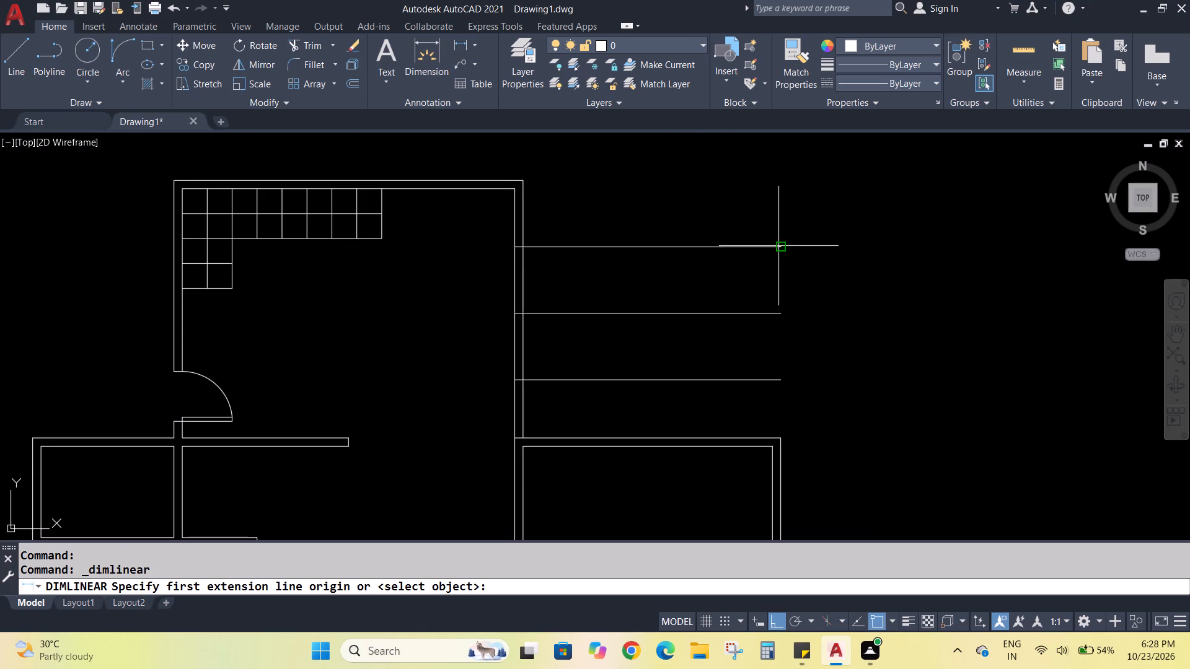
click(781, 313)
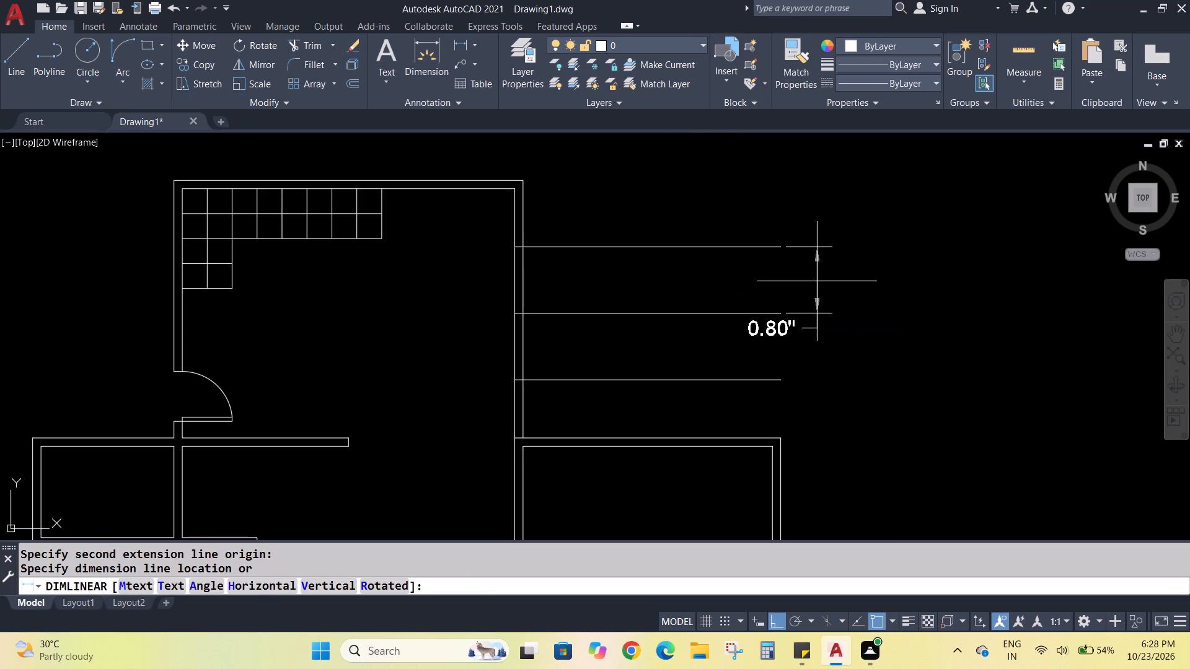
key(Escape)
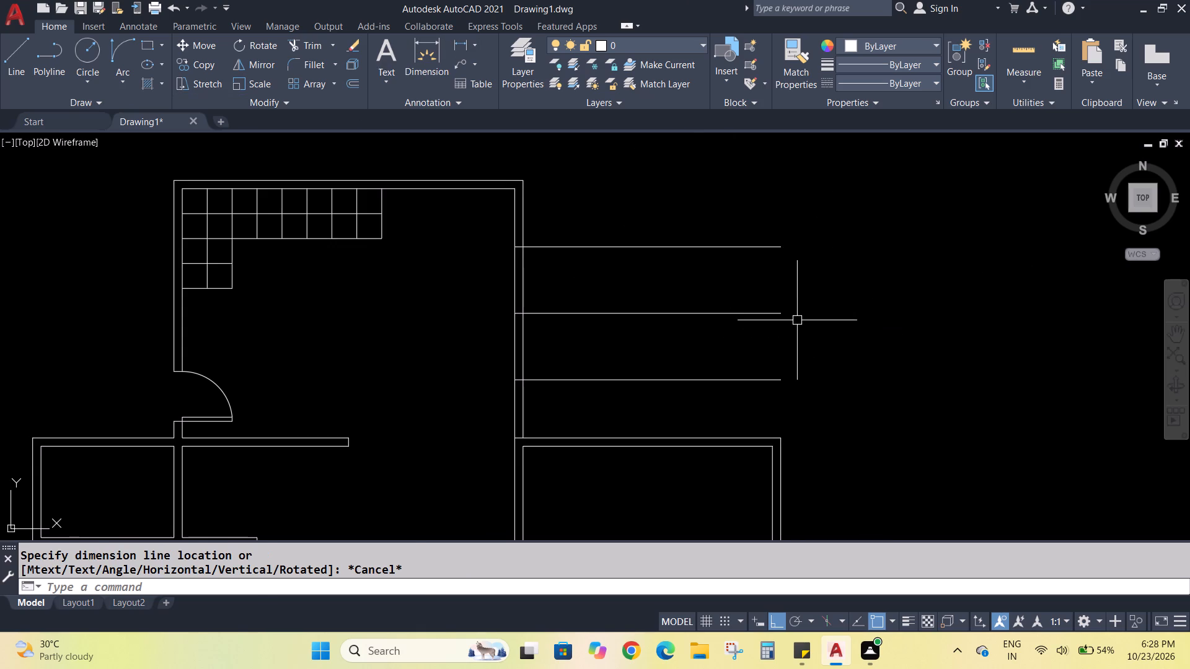
click(456, 43)
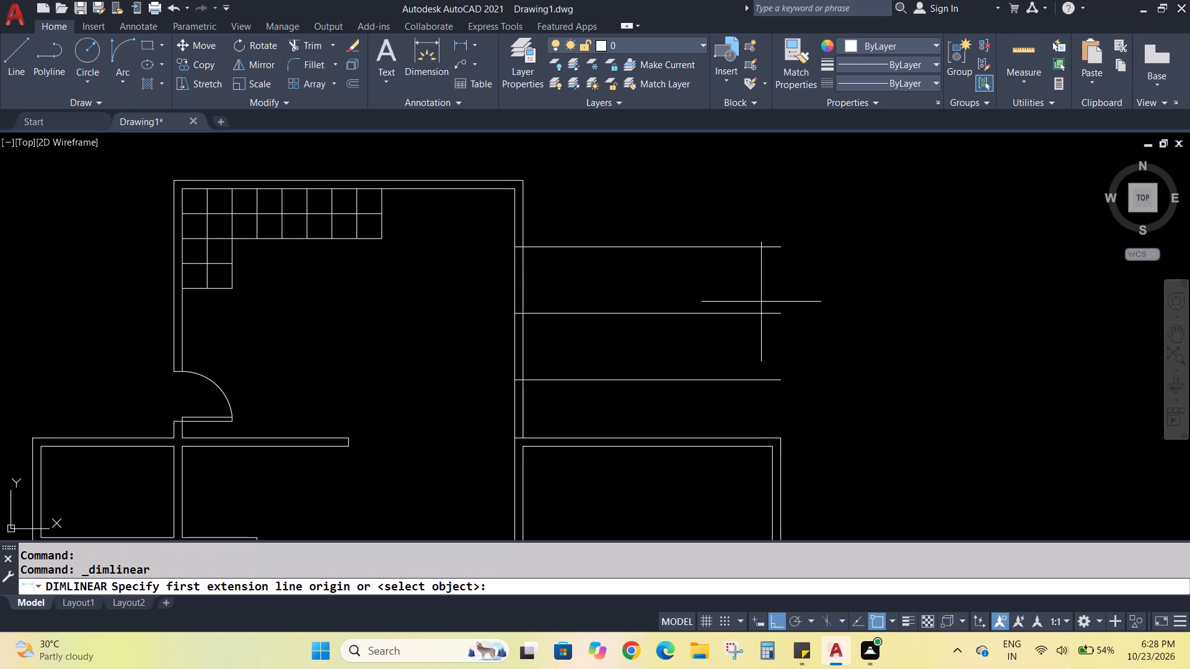
click(780, 313)
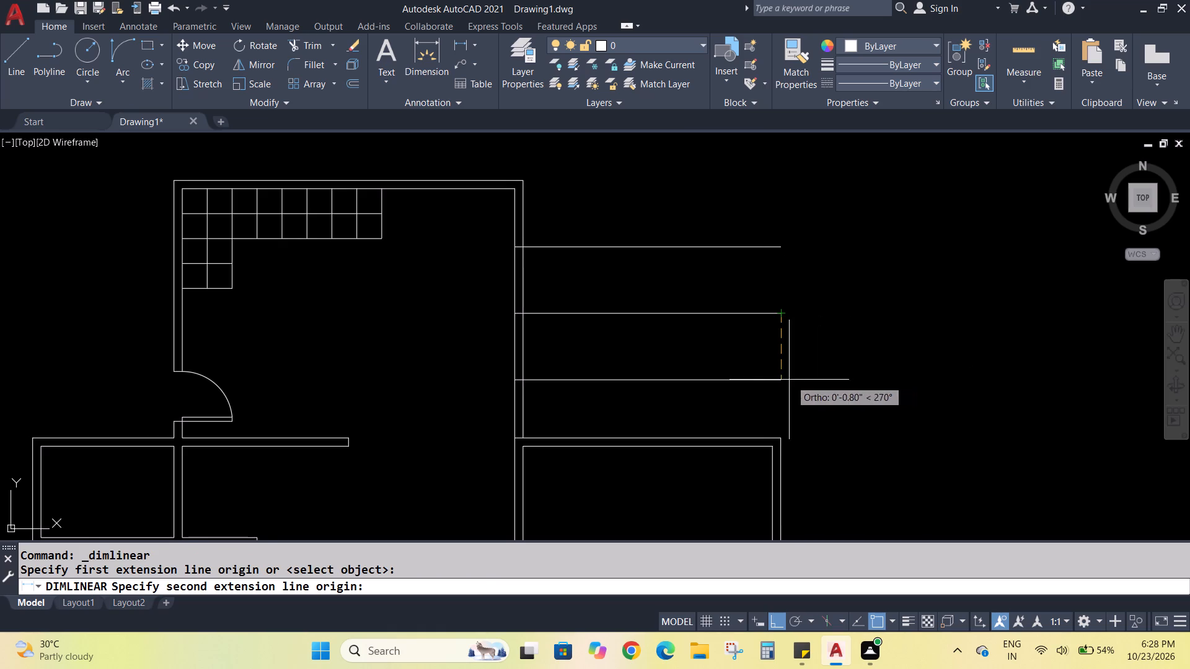
click(780, 378)
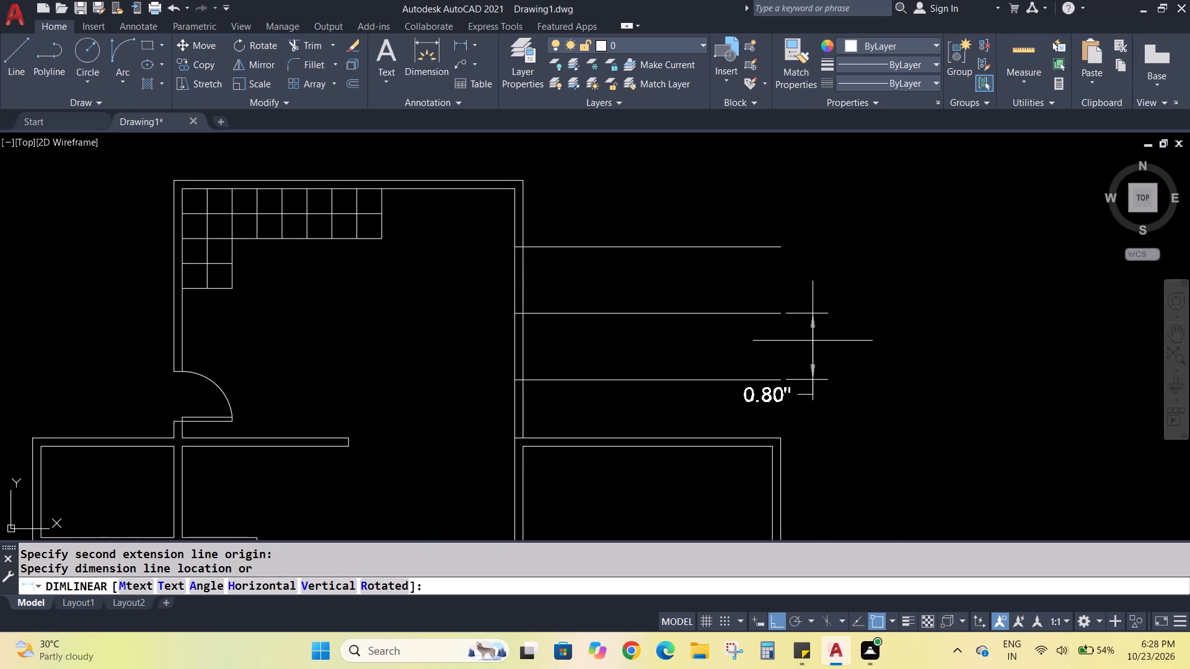
key(Escape)
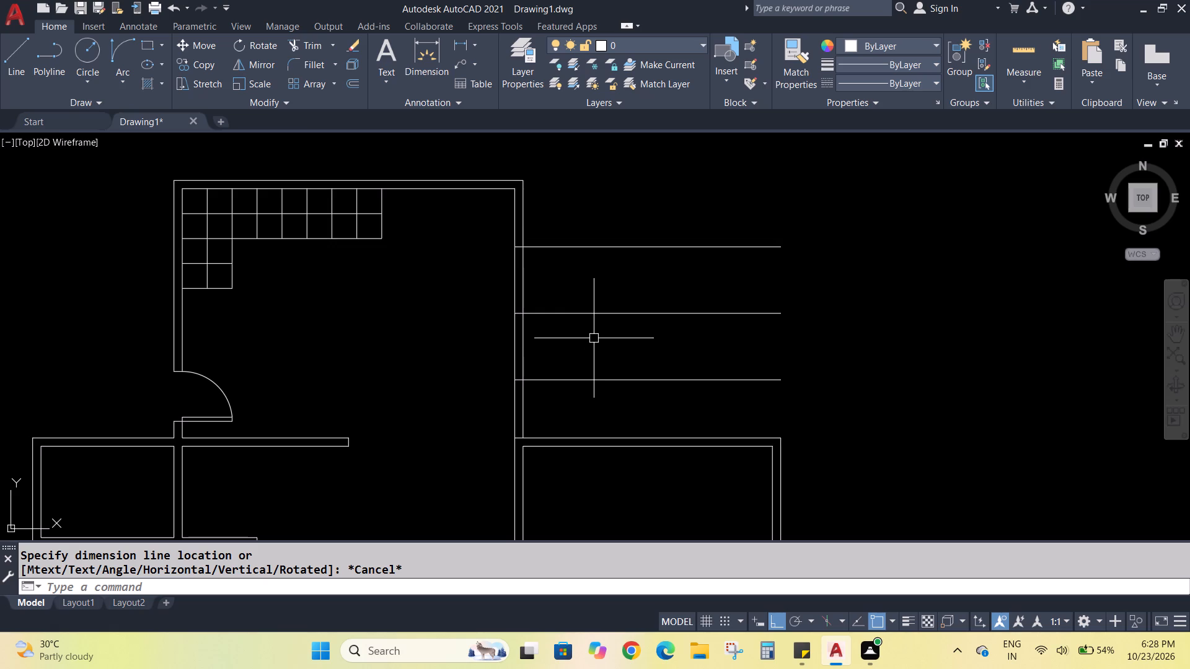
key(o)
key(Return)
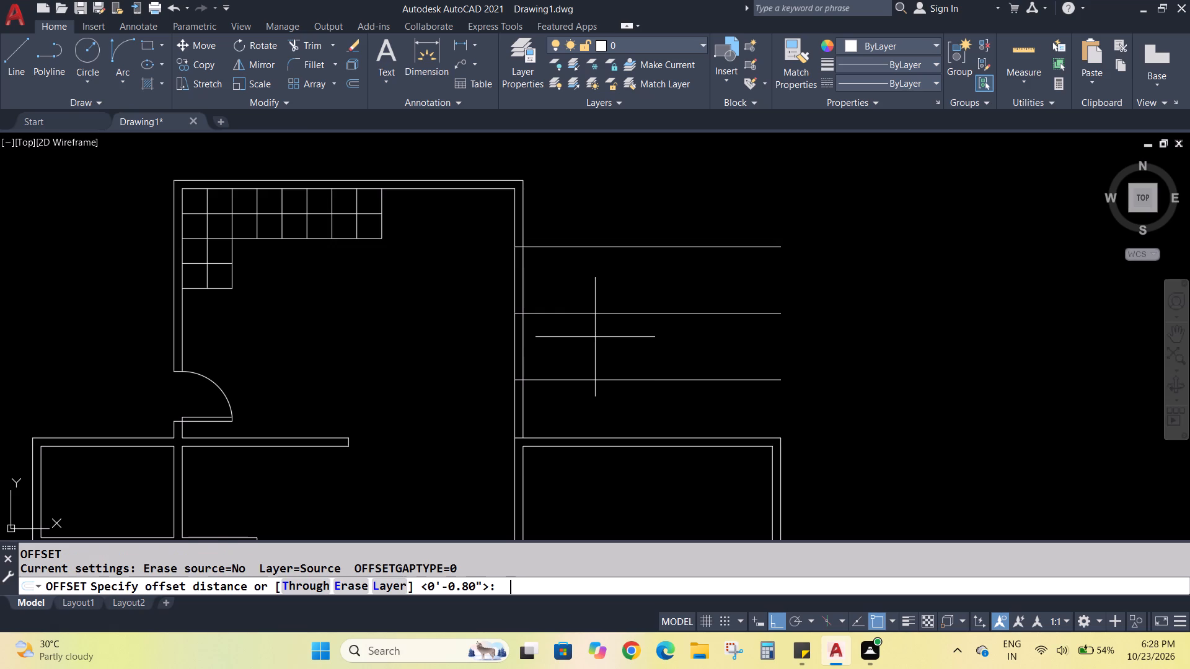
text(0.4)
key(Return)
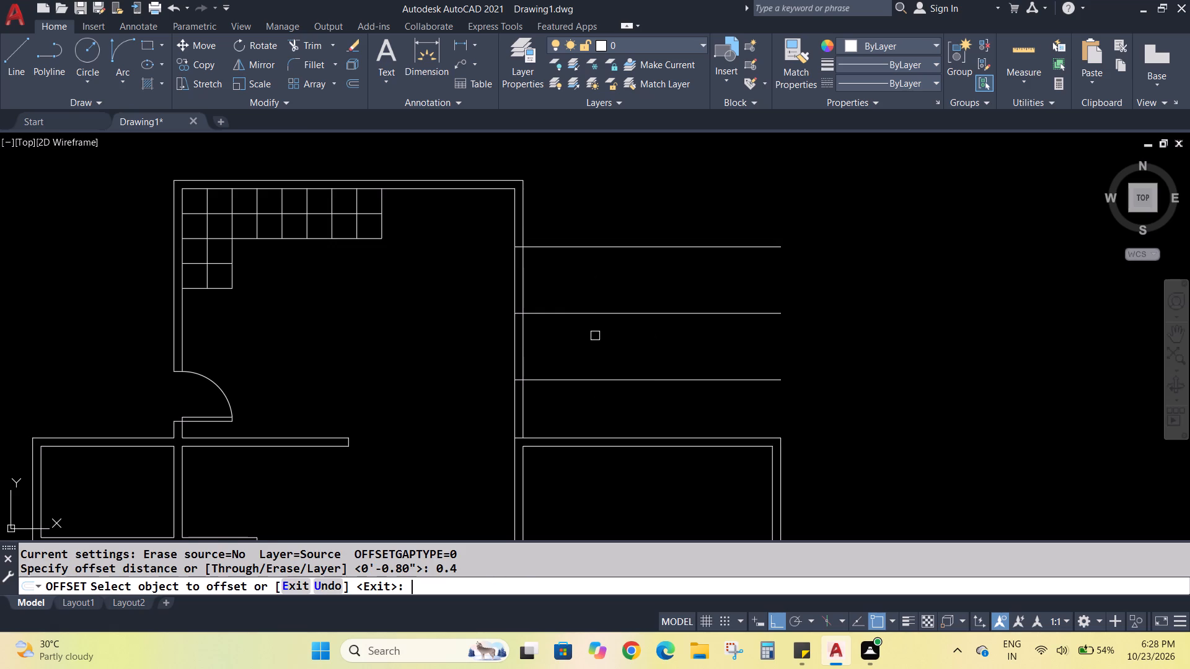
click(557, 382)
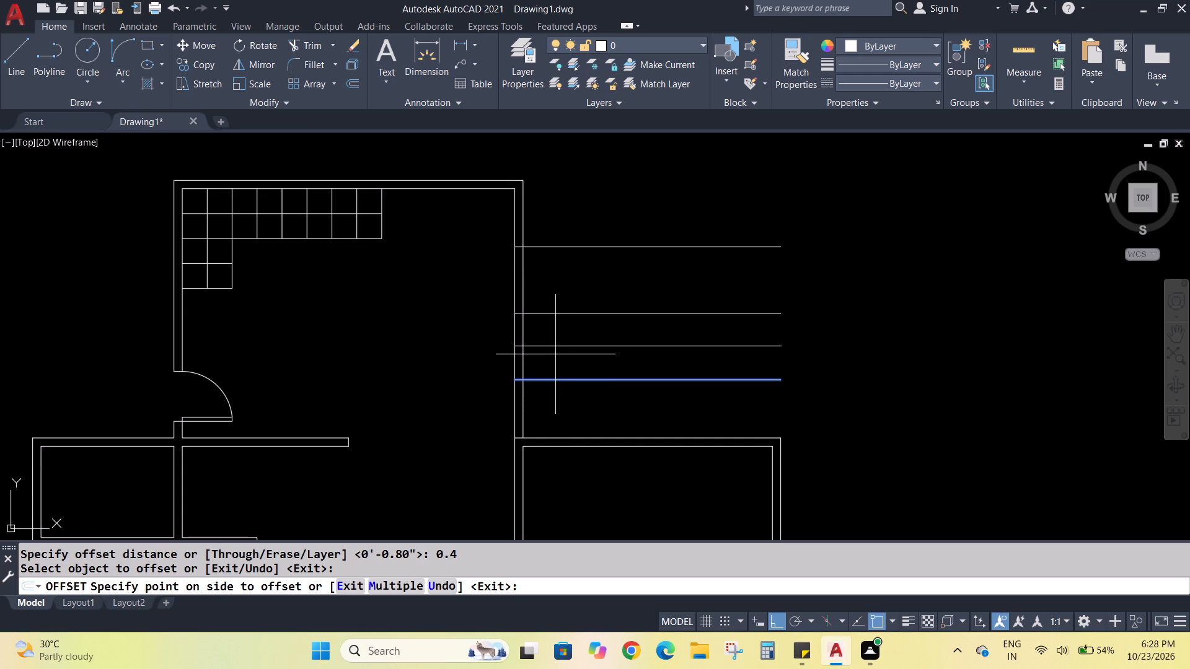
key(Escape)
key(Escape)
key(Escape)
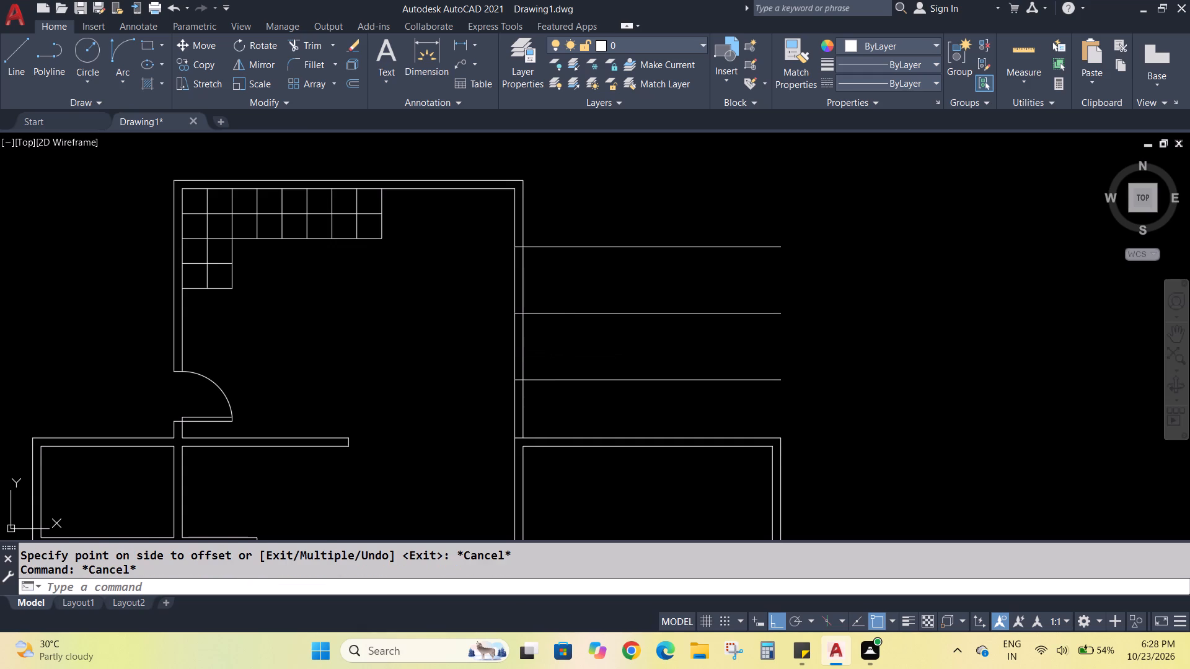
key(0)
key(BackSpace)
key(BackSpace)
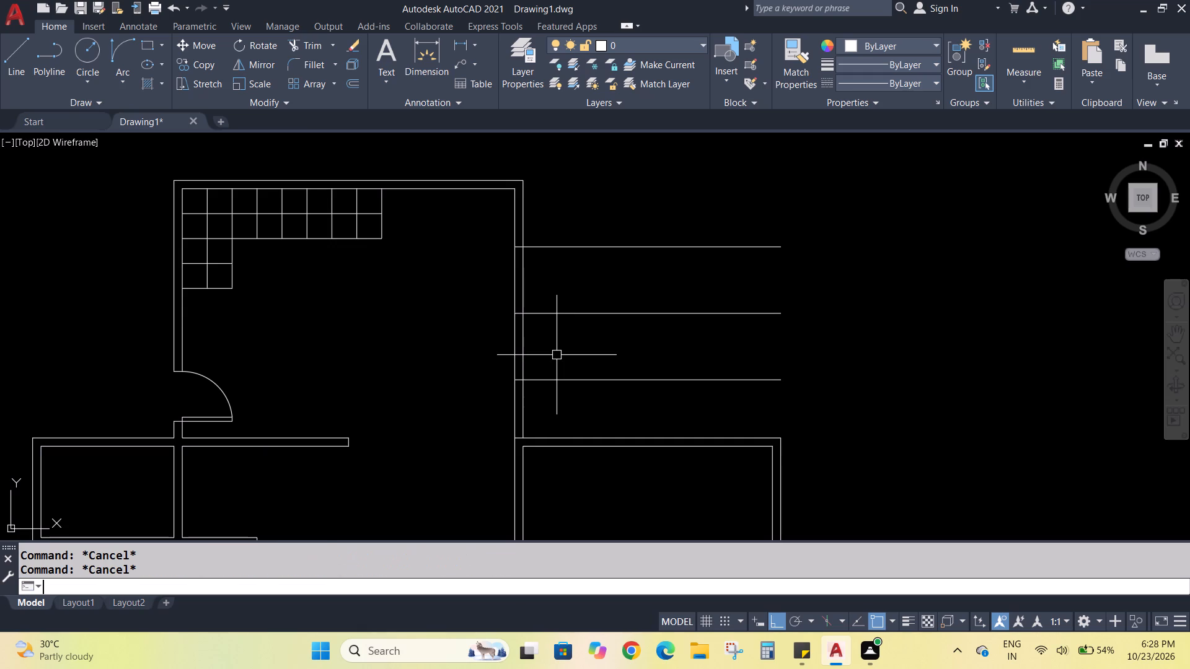
Offset the lowest guide line 0.6" upward and the uppermost guide line 0.6" downward.
key(o)
key(Return)
text(0.6)
key(Return)
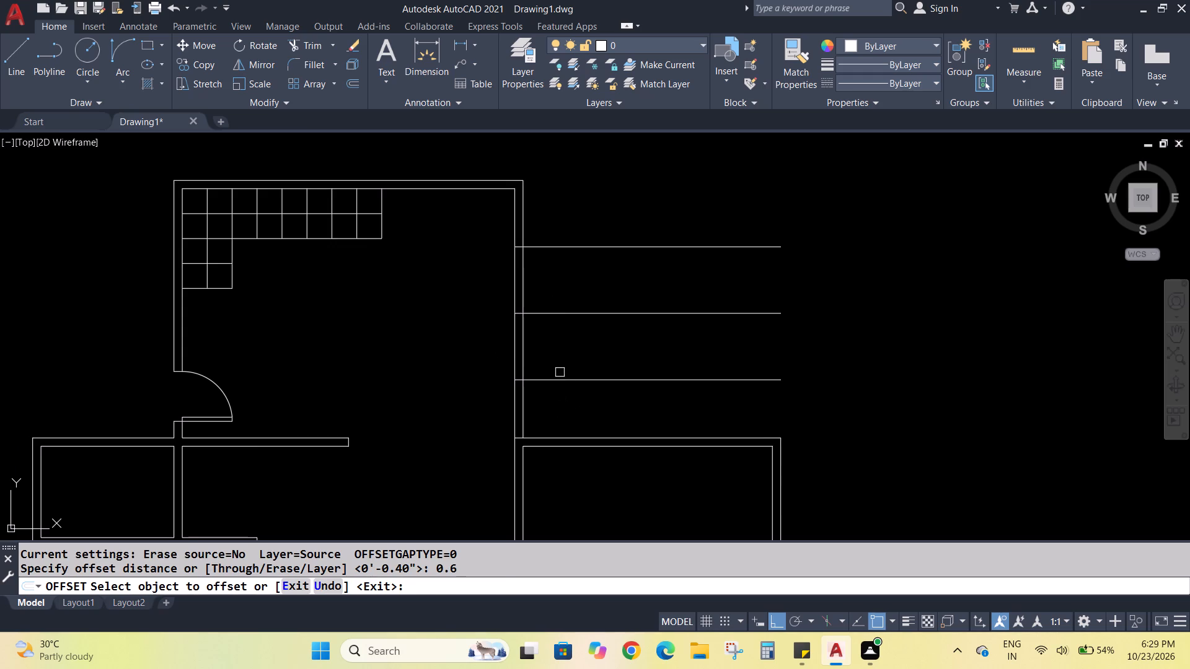
click(558, 379)
click(555, 361)
click(581, 249)
click(580, 270)
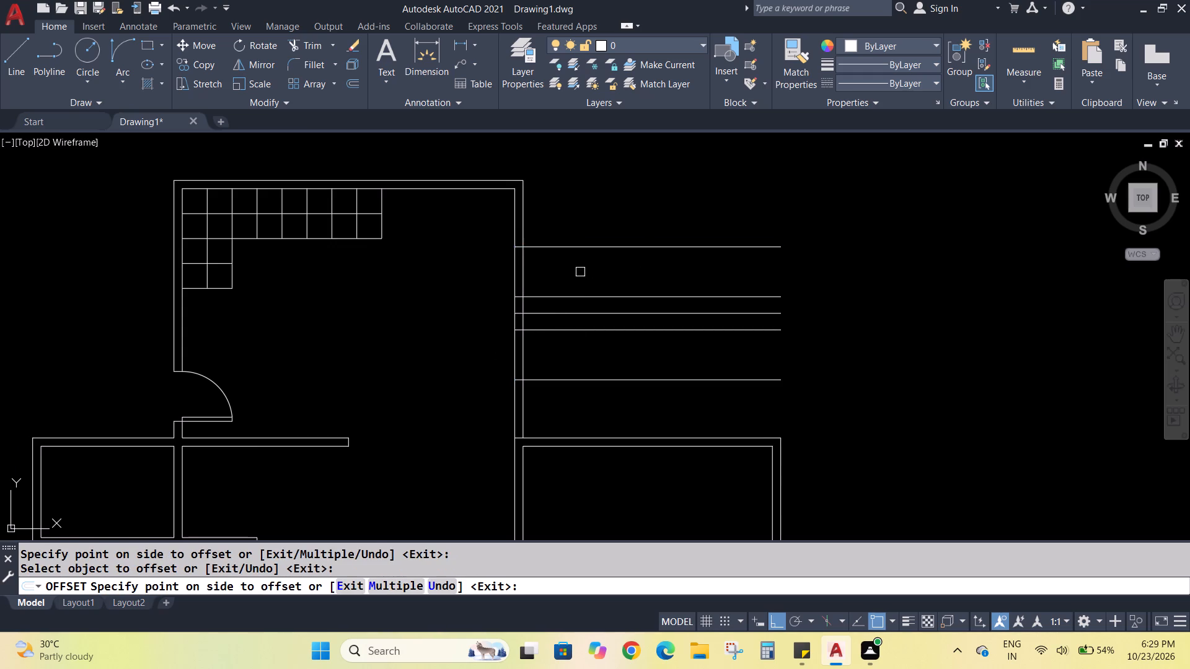
Erase the original middle guide line between the two new 0.6" offset lines.
click(647, 315)
key(Delete)
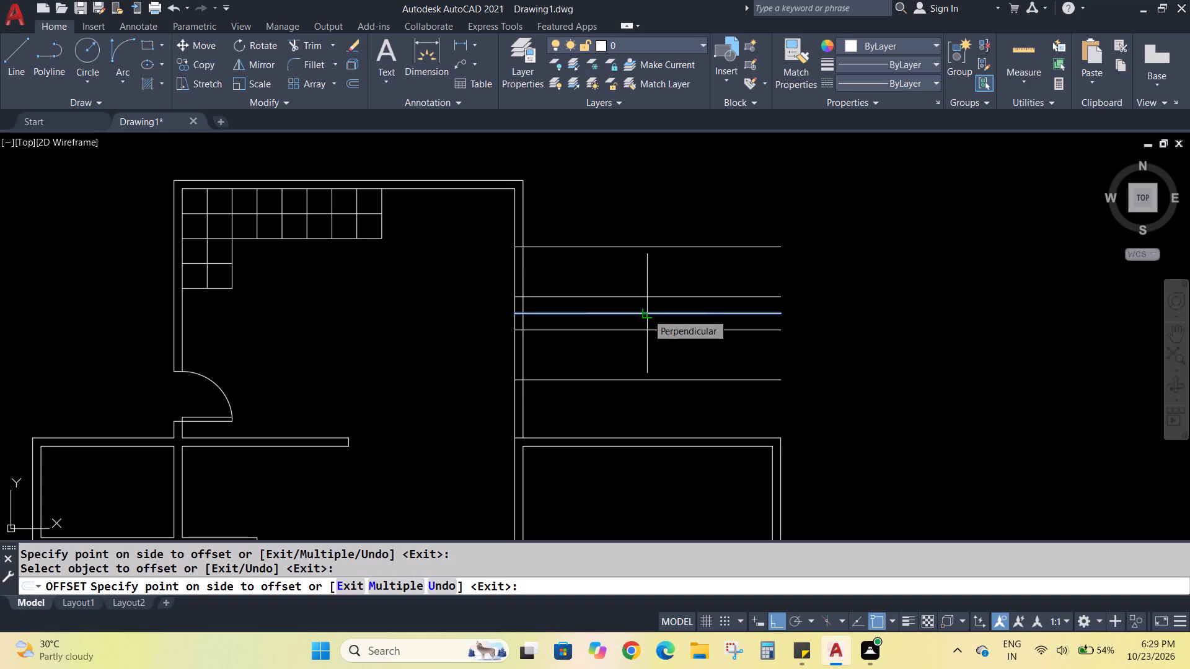
key(Escape)
key(Escape)
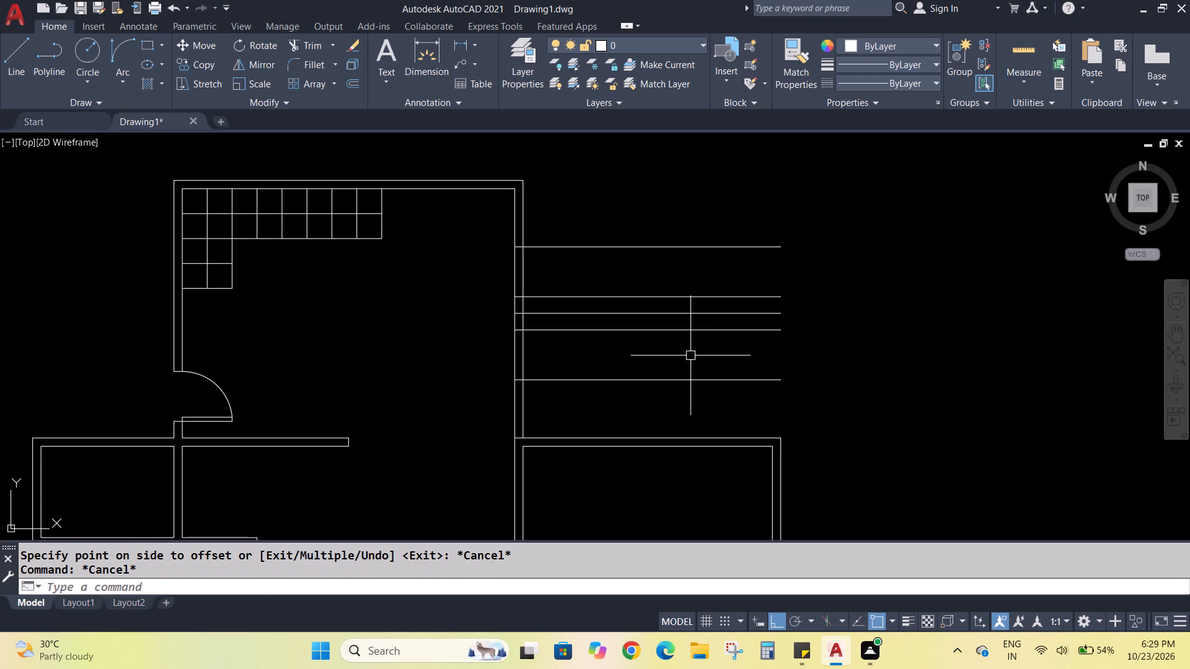
click(645, 312)
key(Delete)
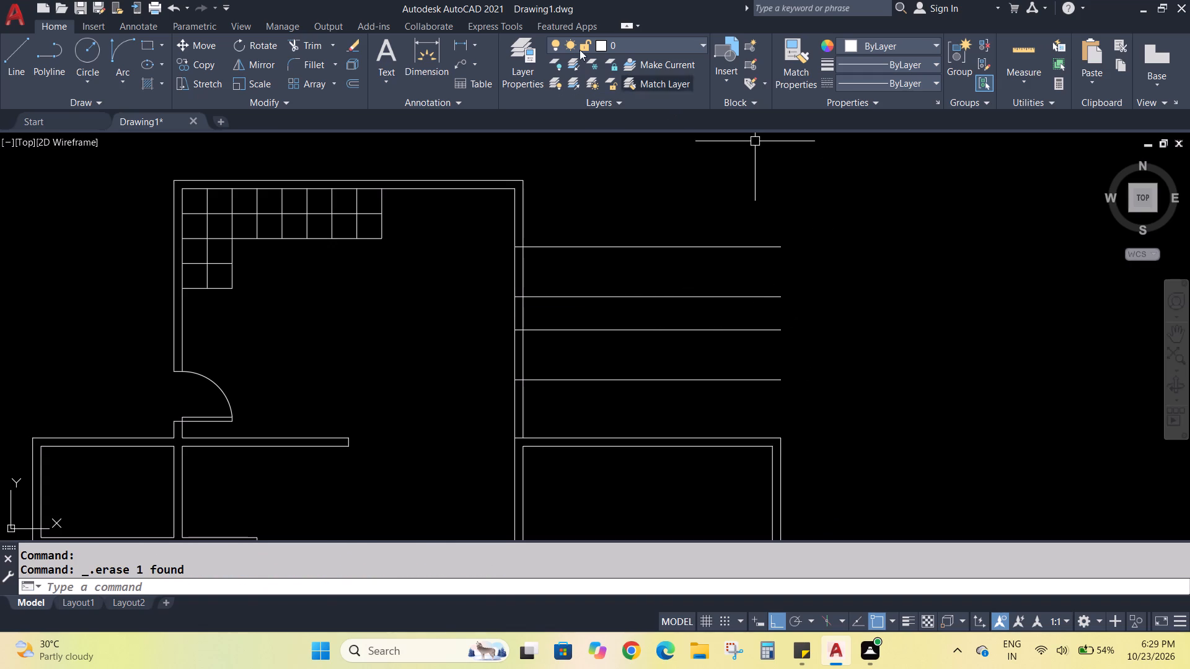
Measure the vertical spacing between the top two guide lines and between the two middle guide lines at their outer ends.
click(465, 44)
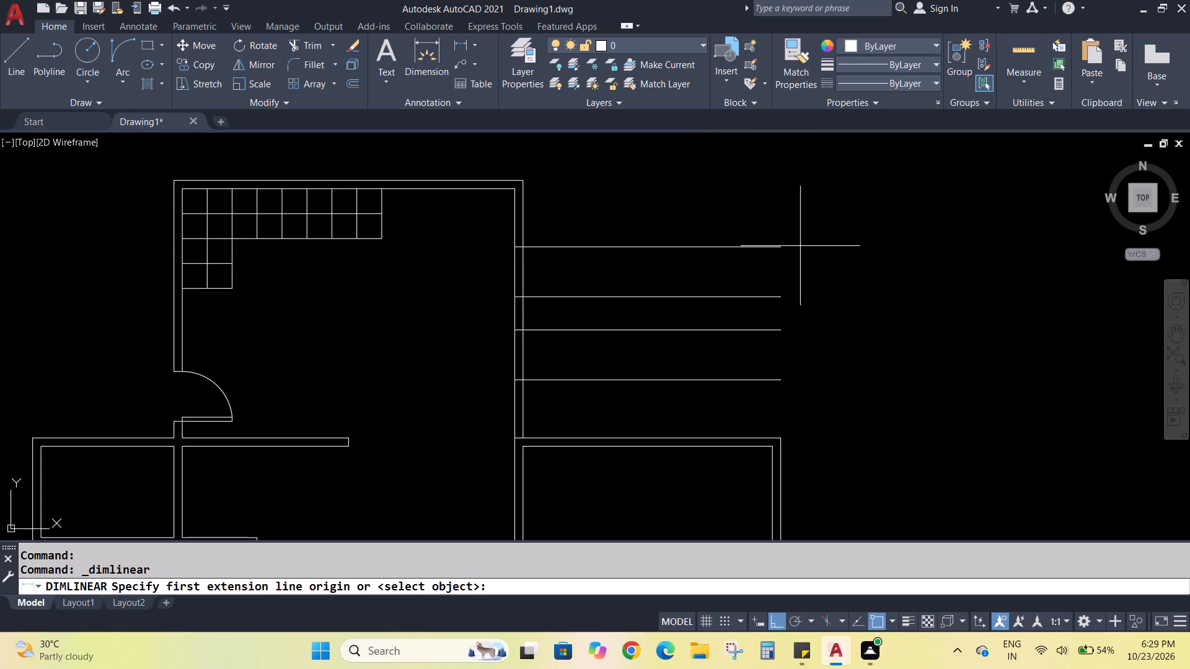
click(782, 247)
click(779, 291)
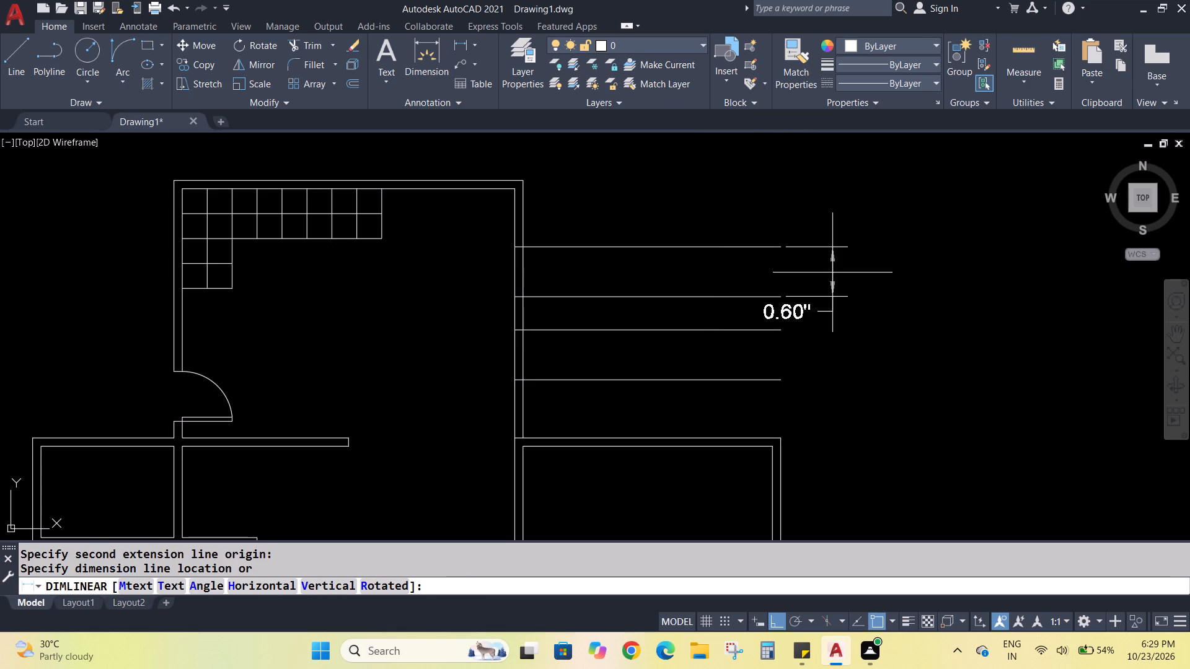
click(832, 273)
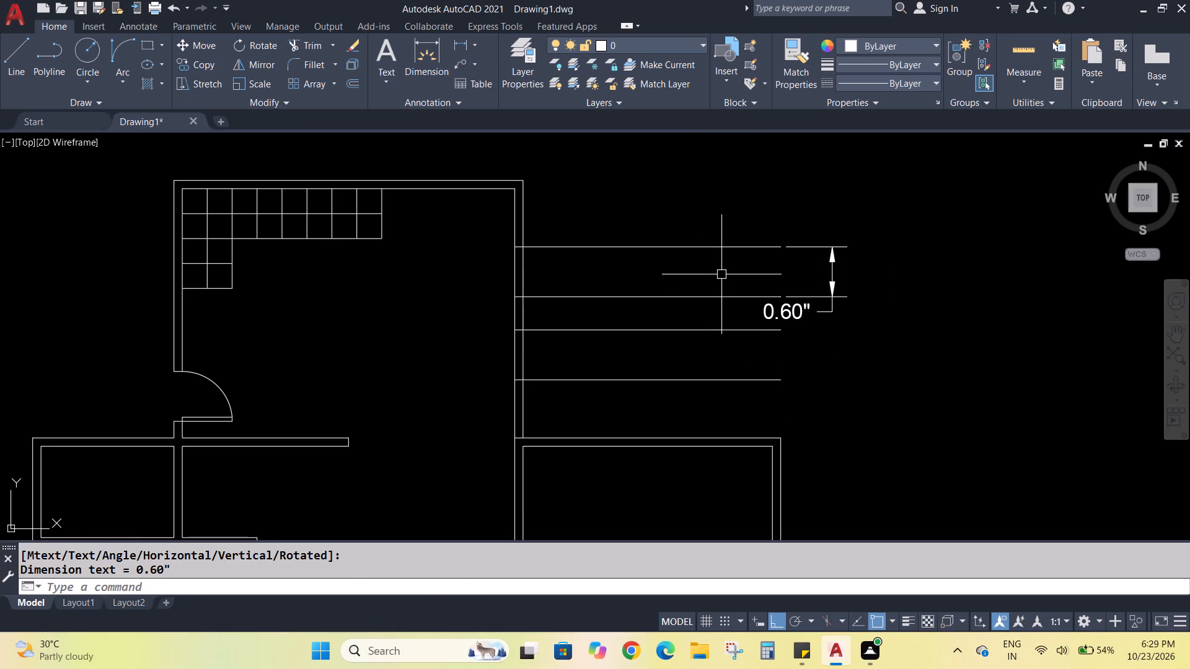
key(ctrl+z)
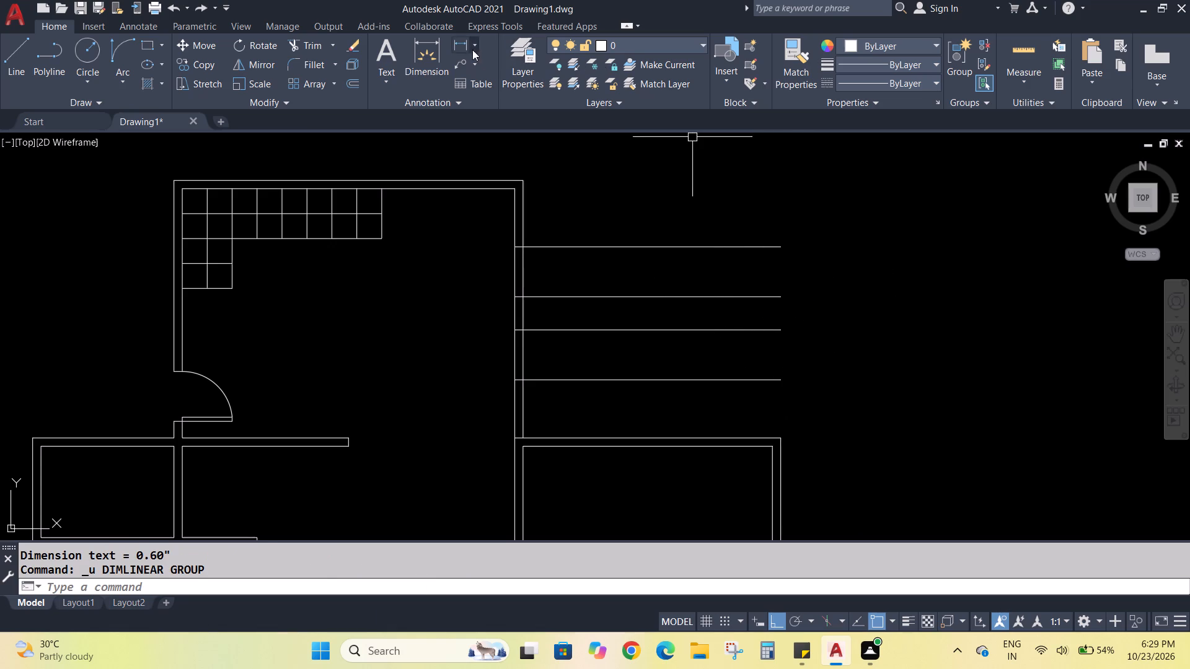
click(457, 45)
click(782, 300)
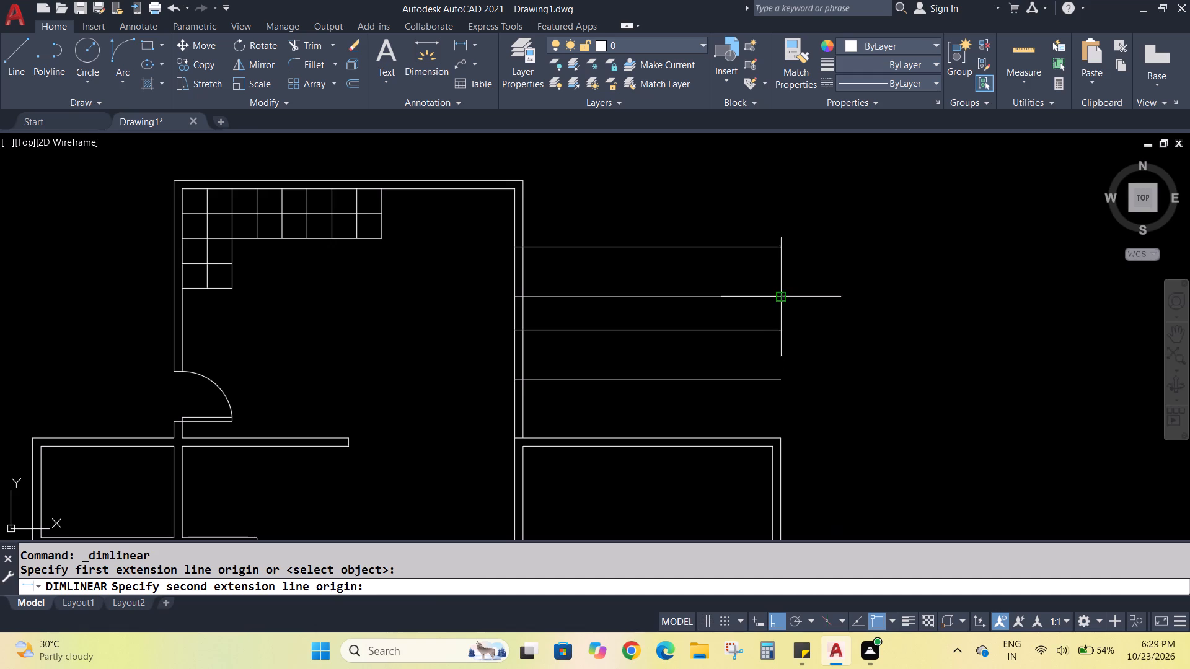
click(780, 326)
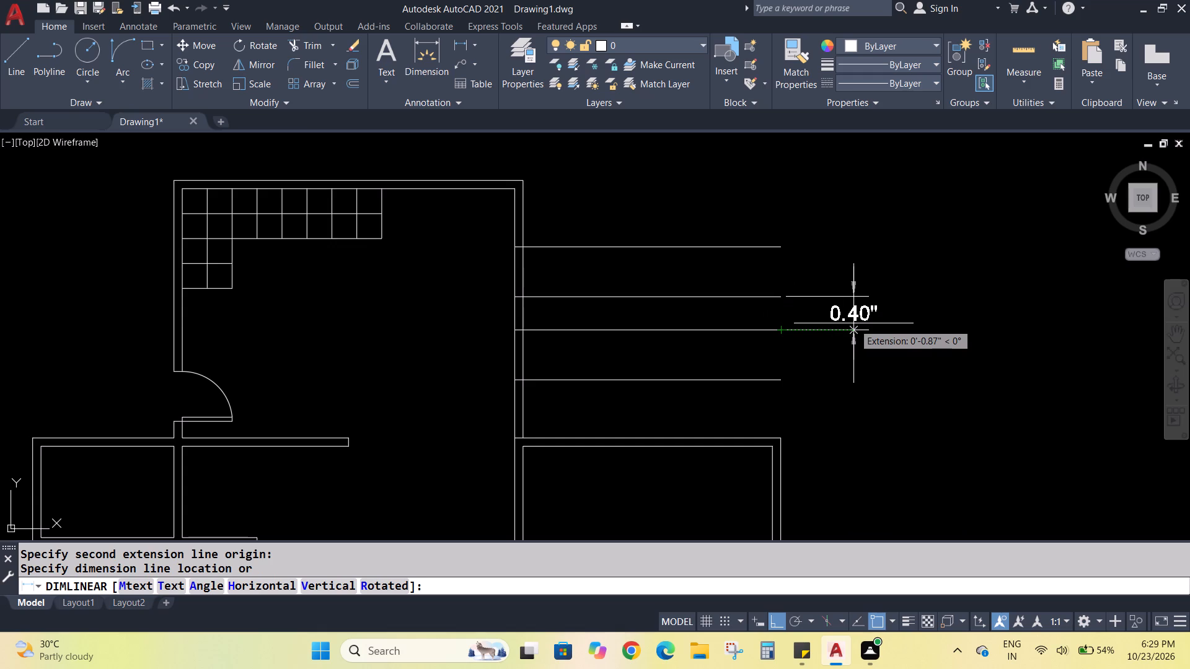
key(ctrl+z)
key(Escape)
key(Escape)
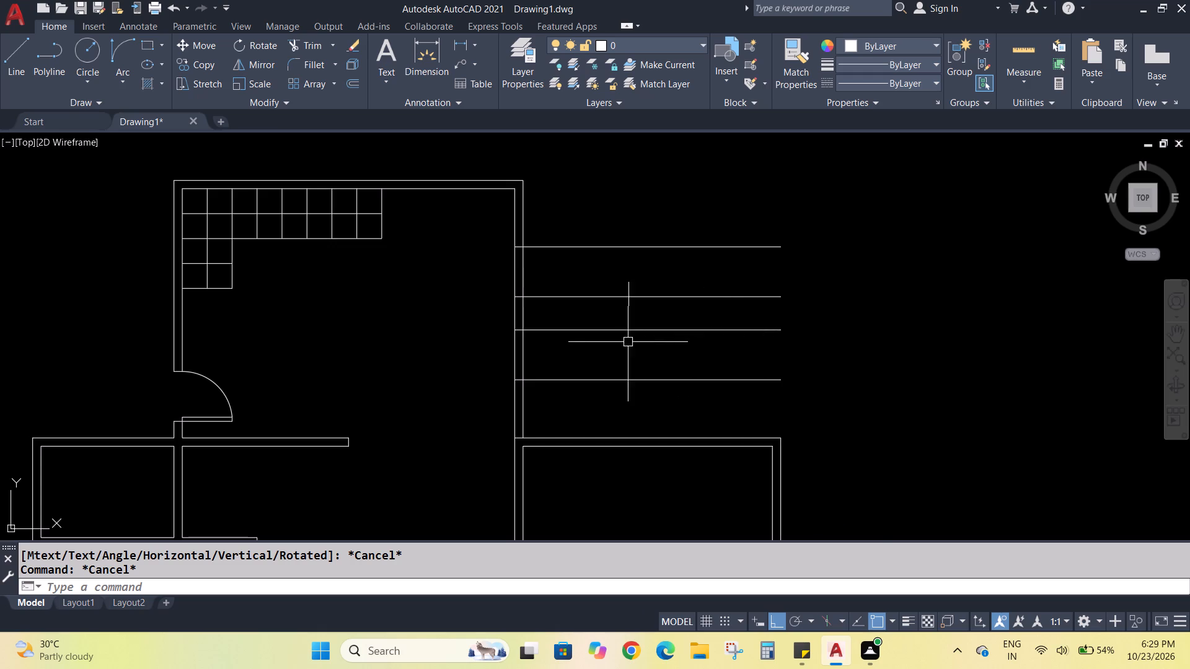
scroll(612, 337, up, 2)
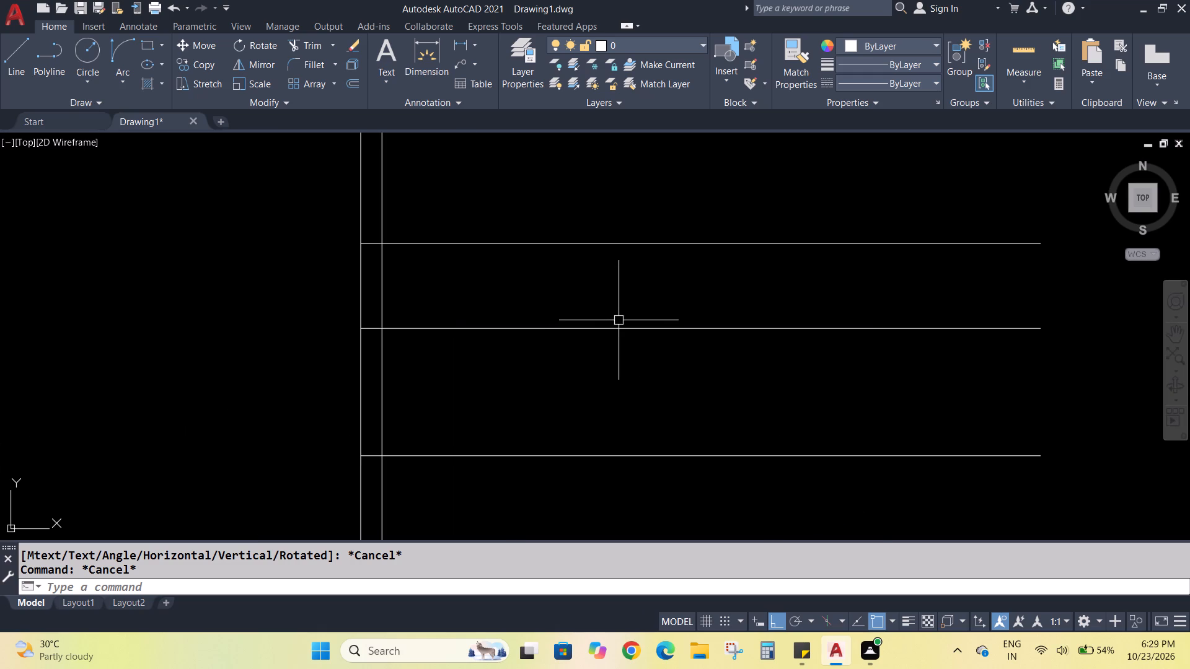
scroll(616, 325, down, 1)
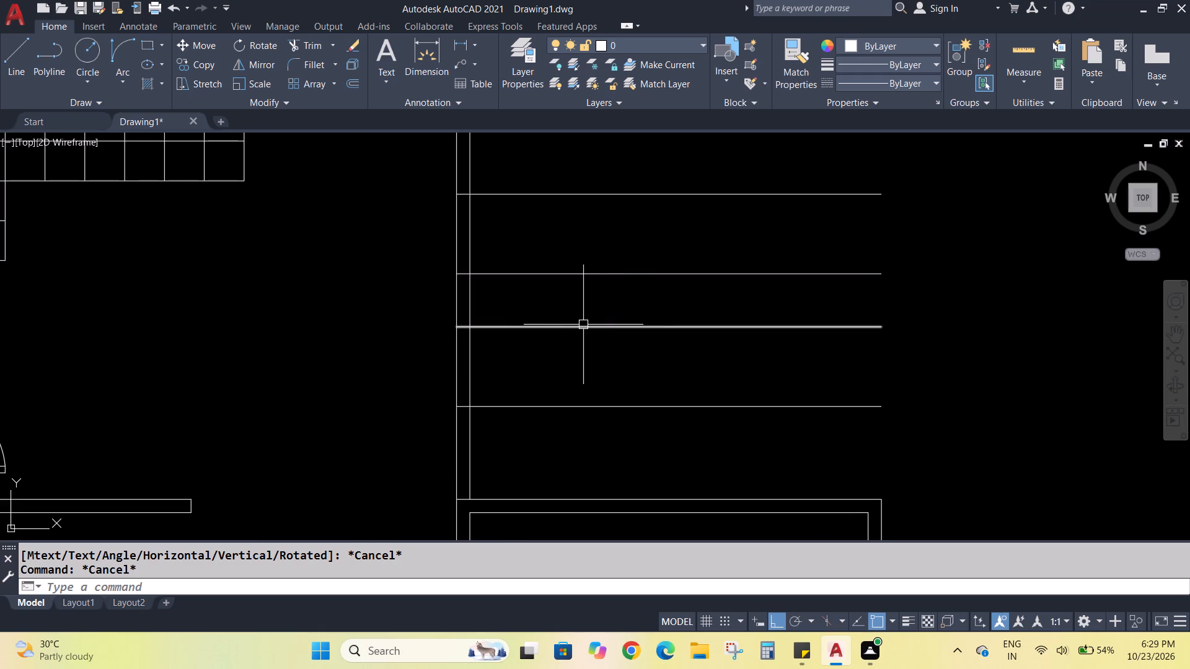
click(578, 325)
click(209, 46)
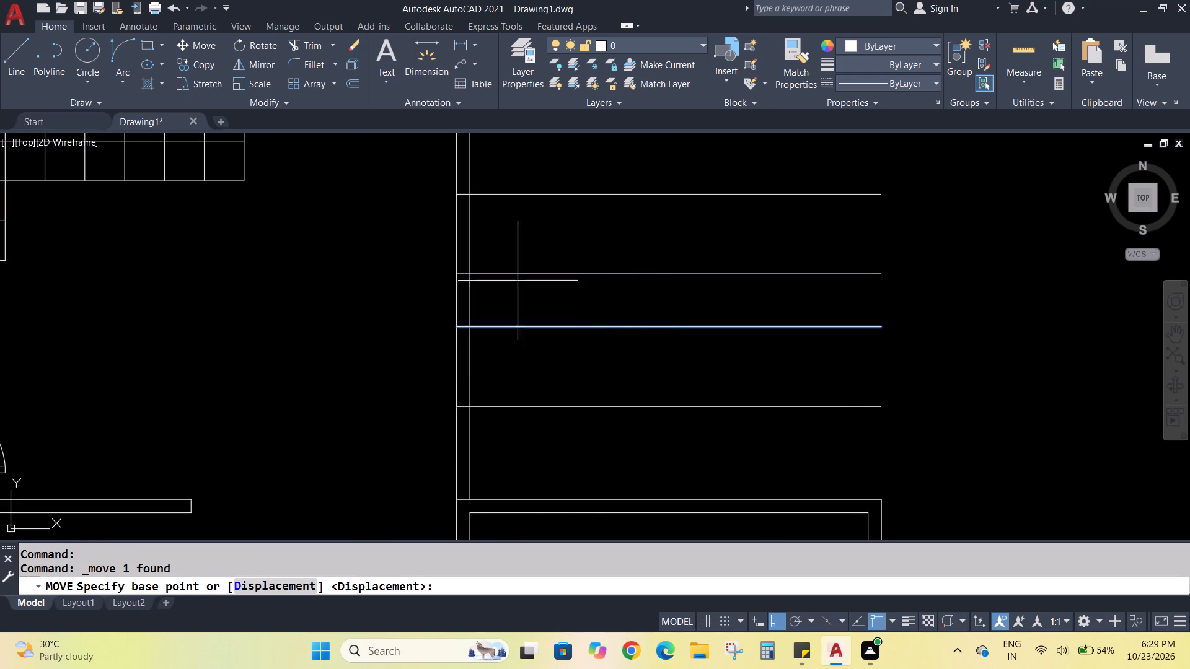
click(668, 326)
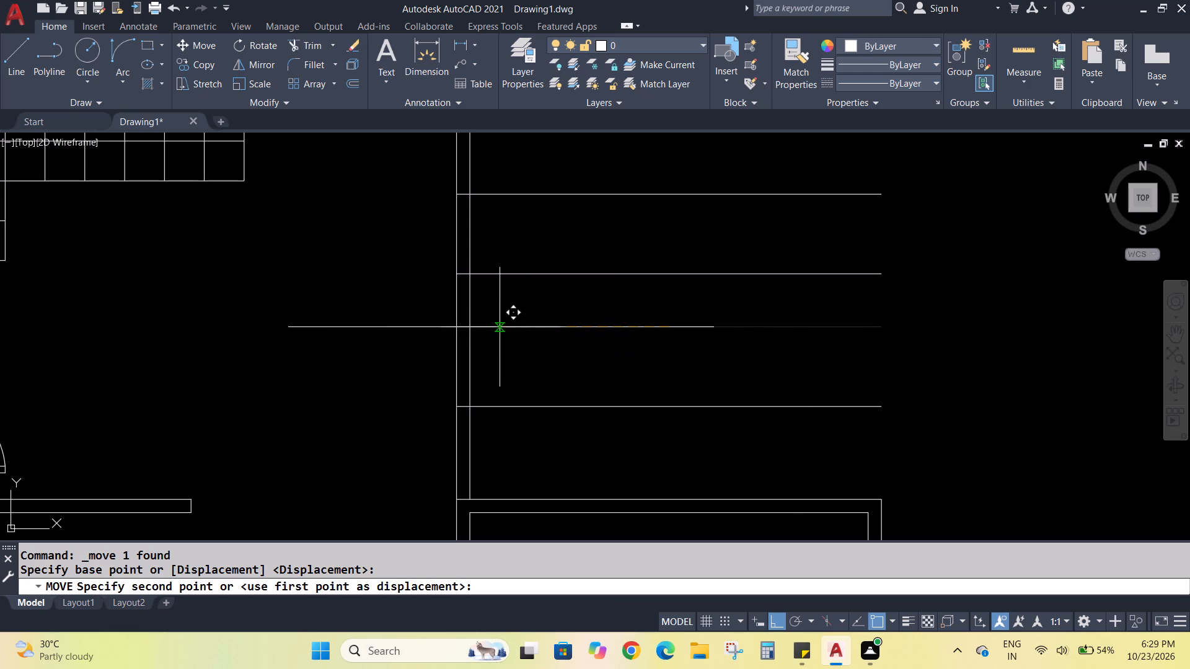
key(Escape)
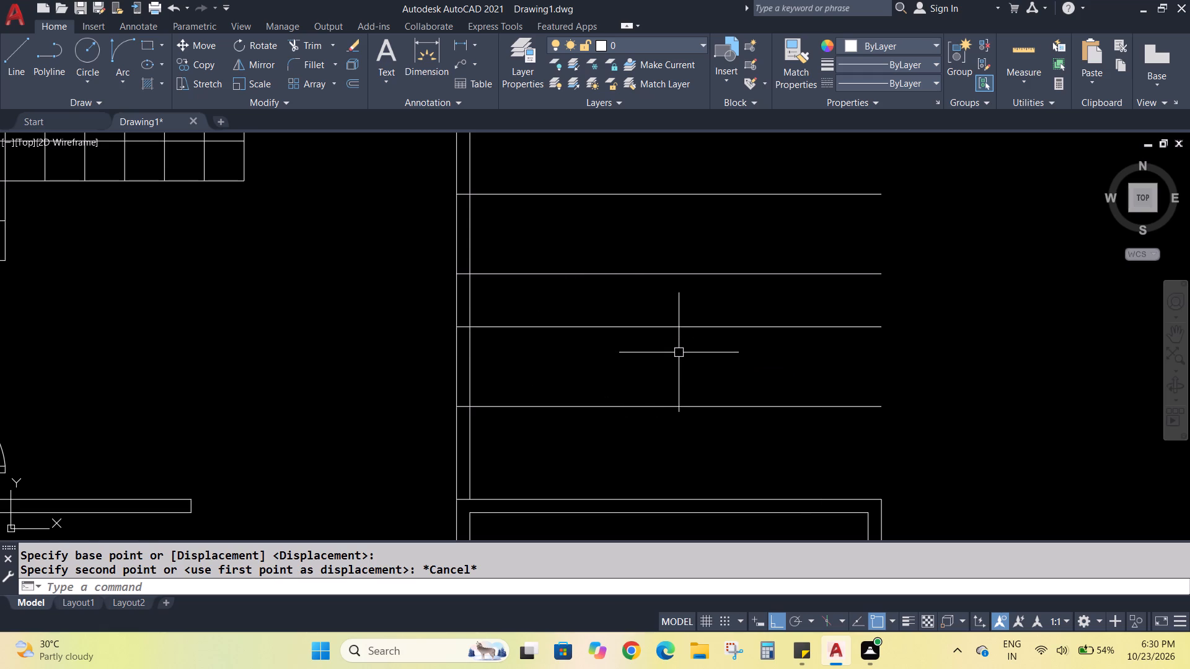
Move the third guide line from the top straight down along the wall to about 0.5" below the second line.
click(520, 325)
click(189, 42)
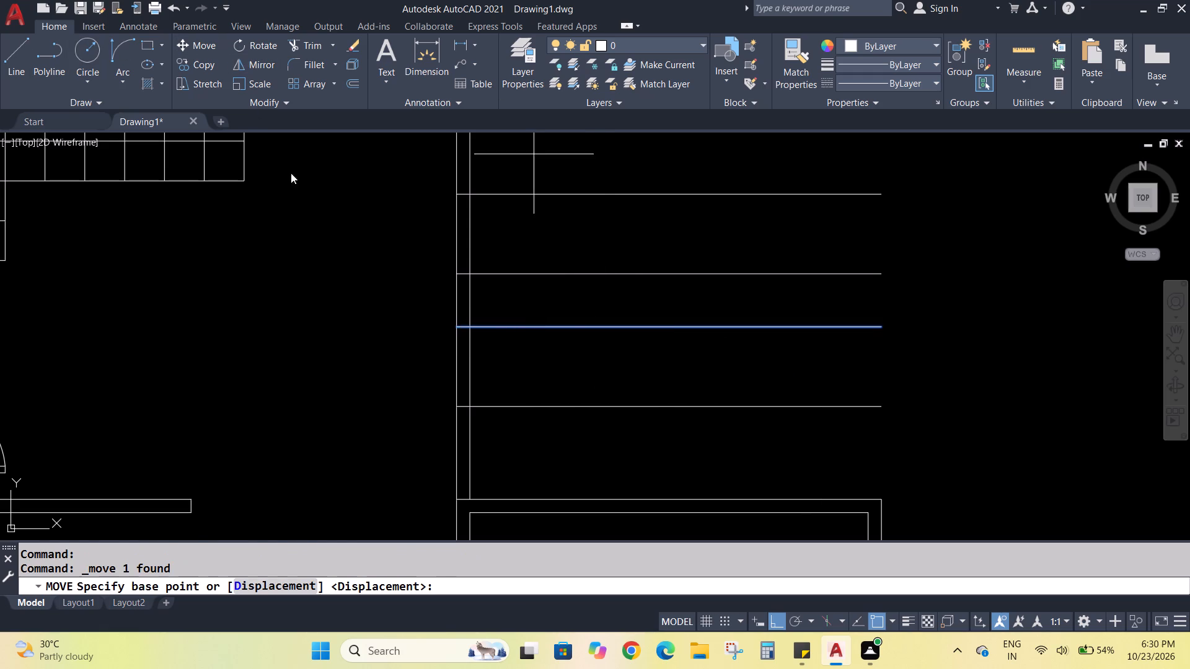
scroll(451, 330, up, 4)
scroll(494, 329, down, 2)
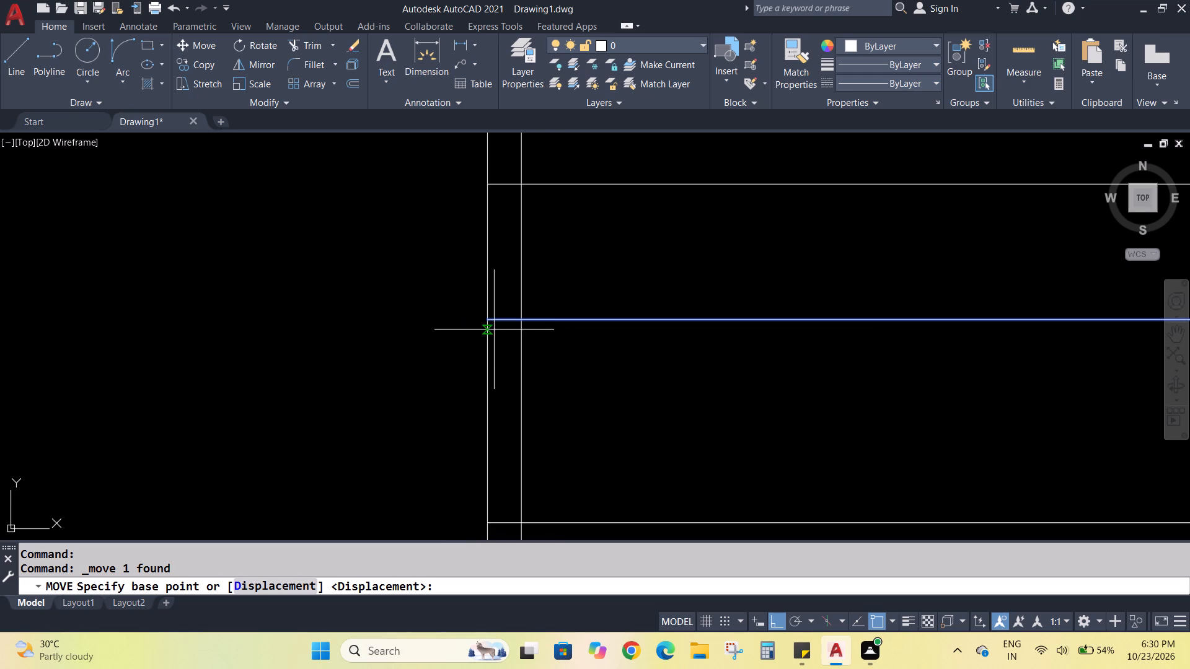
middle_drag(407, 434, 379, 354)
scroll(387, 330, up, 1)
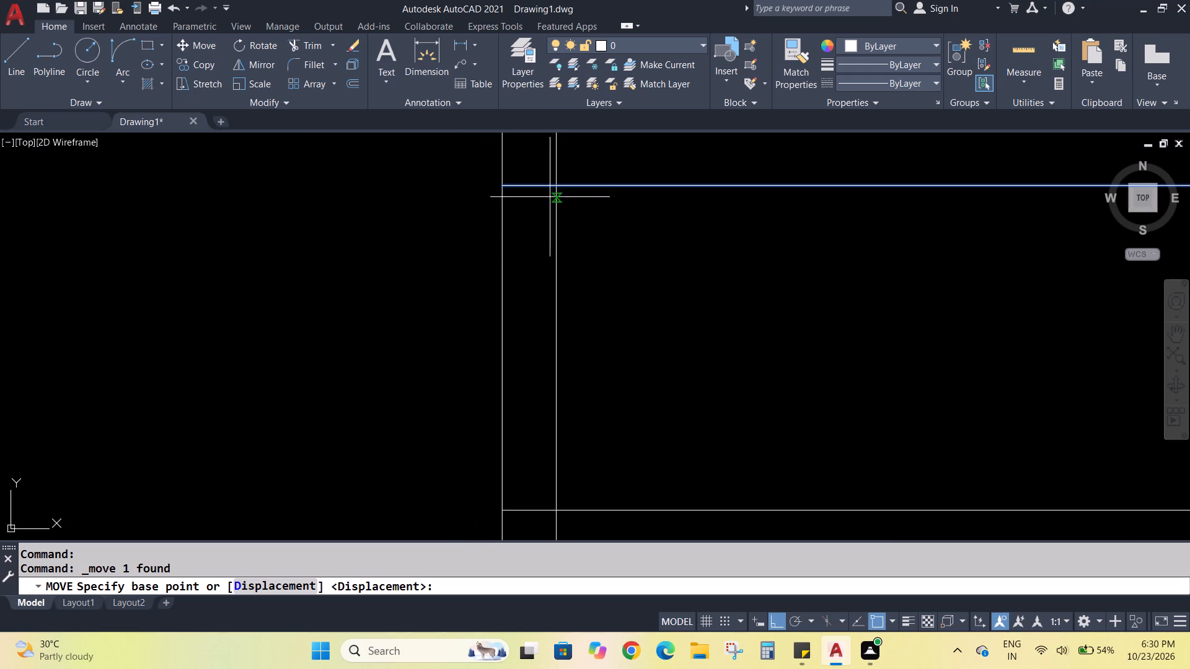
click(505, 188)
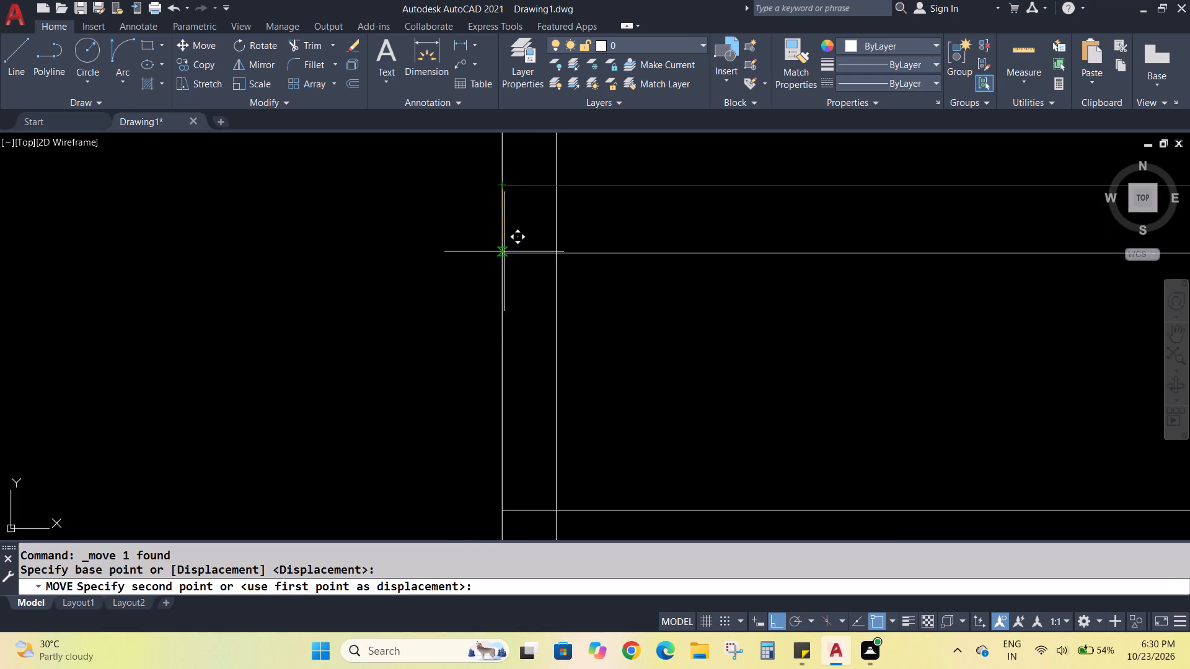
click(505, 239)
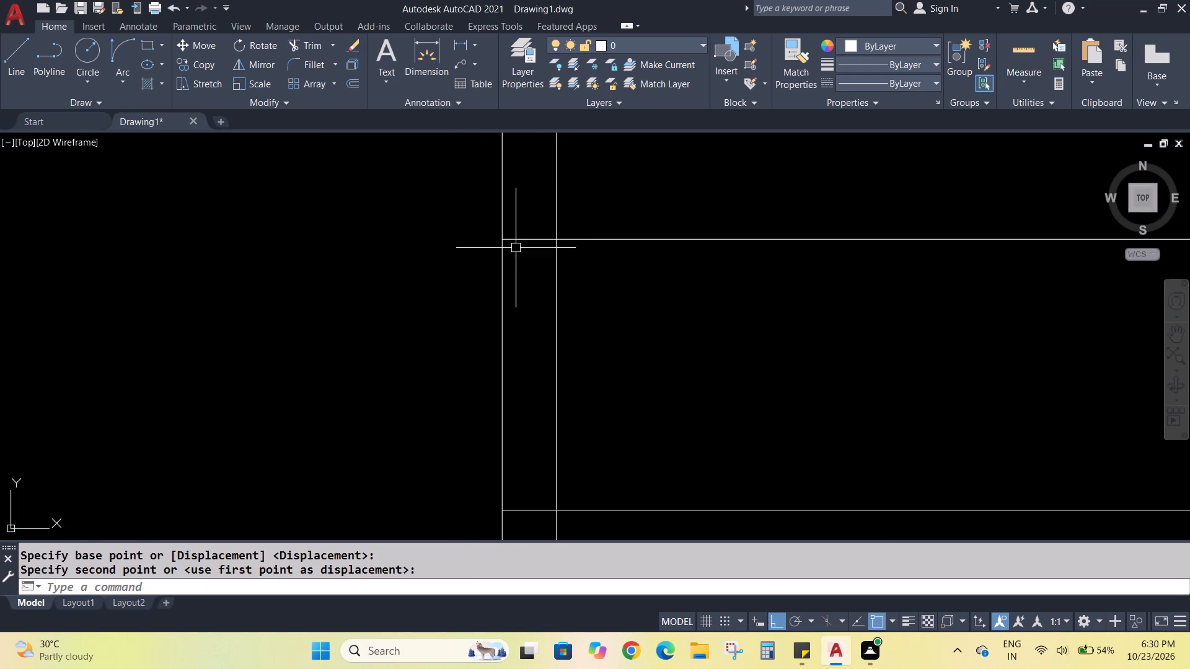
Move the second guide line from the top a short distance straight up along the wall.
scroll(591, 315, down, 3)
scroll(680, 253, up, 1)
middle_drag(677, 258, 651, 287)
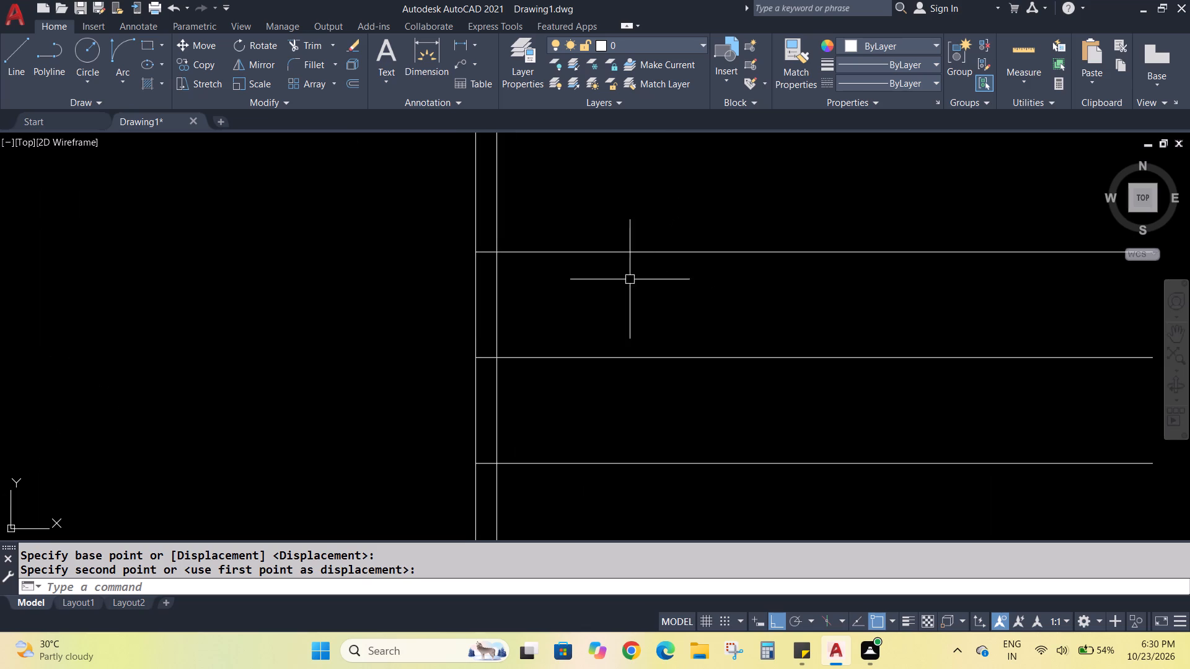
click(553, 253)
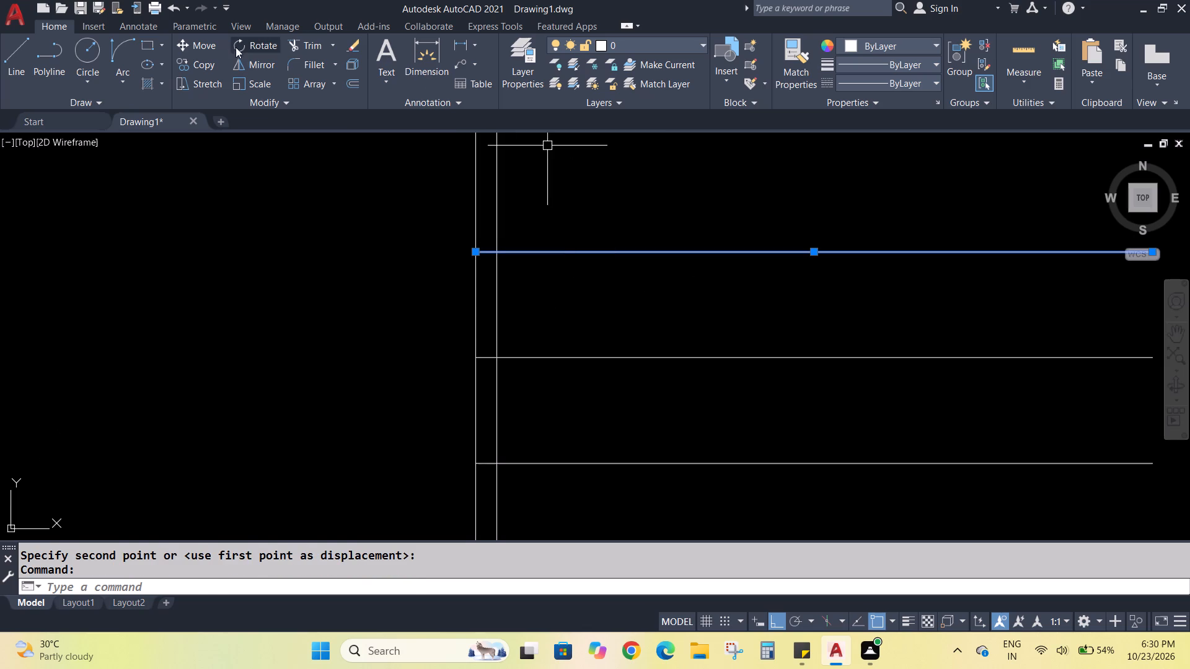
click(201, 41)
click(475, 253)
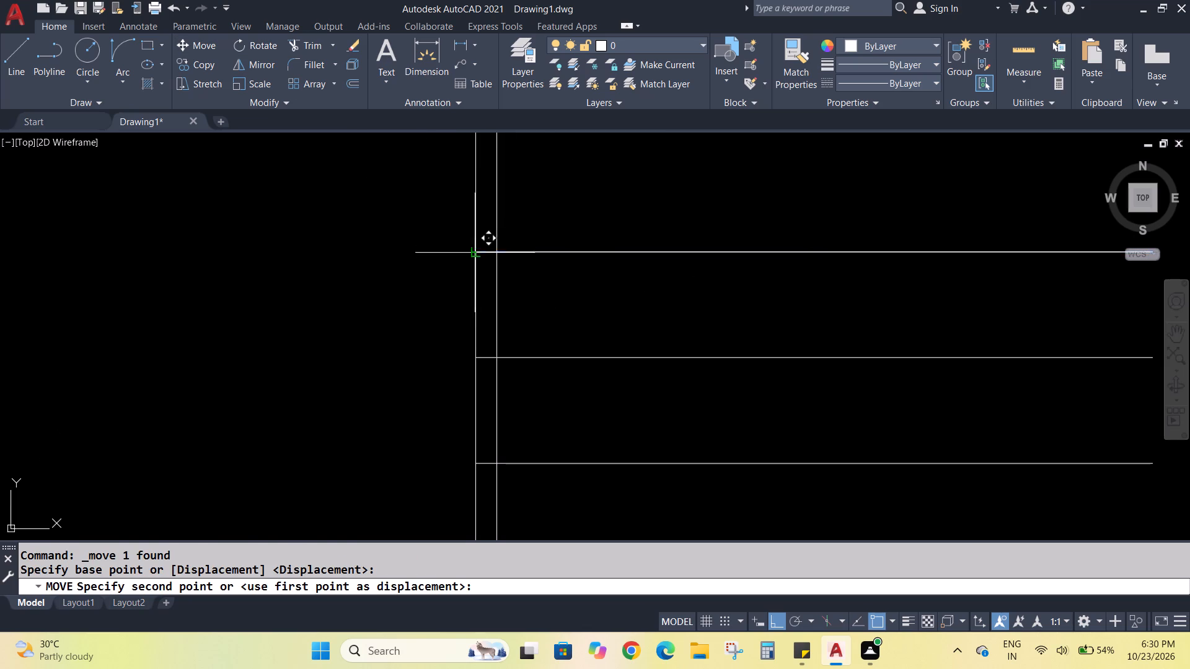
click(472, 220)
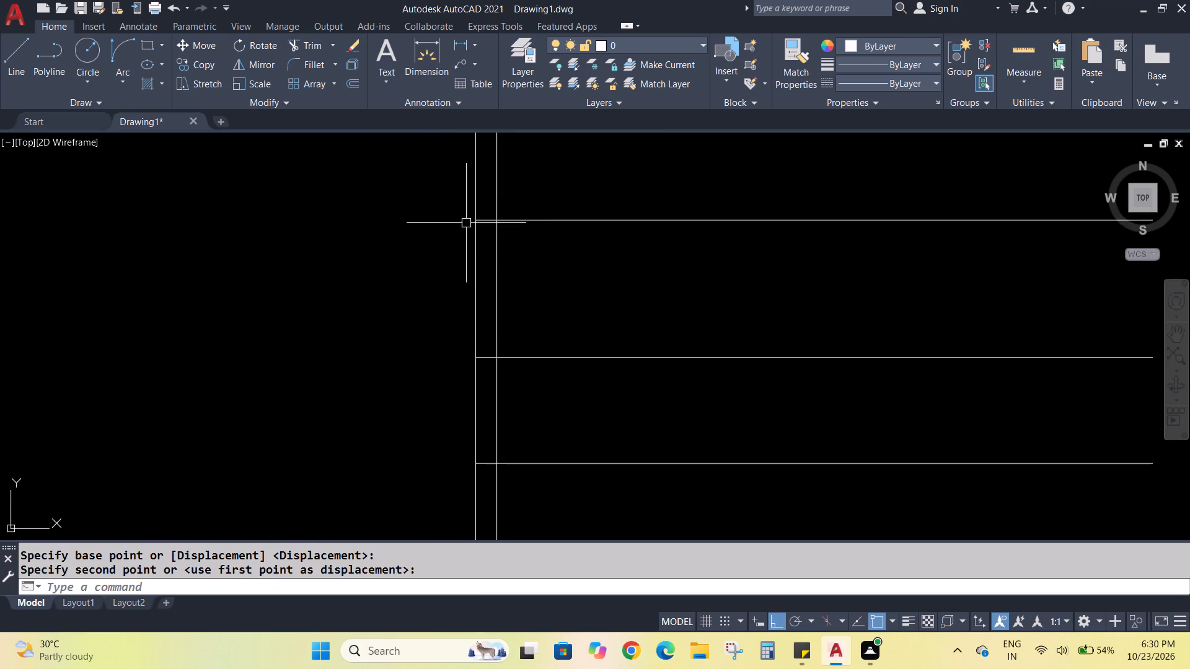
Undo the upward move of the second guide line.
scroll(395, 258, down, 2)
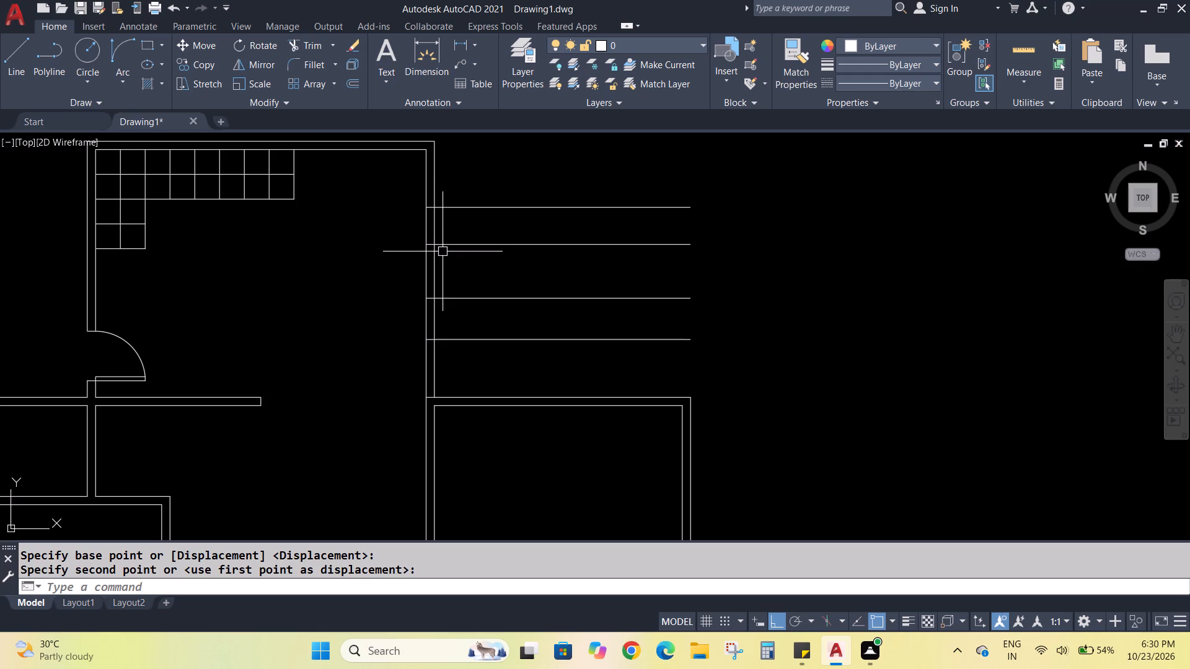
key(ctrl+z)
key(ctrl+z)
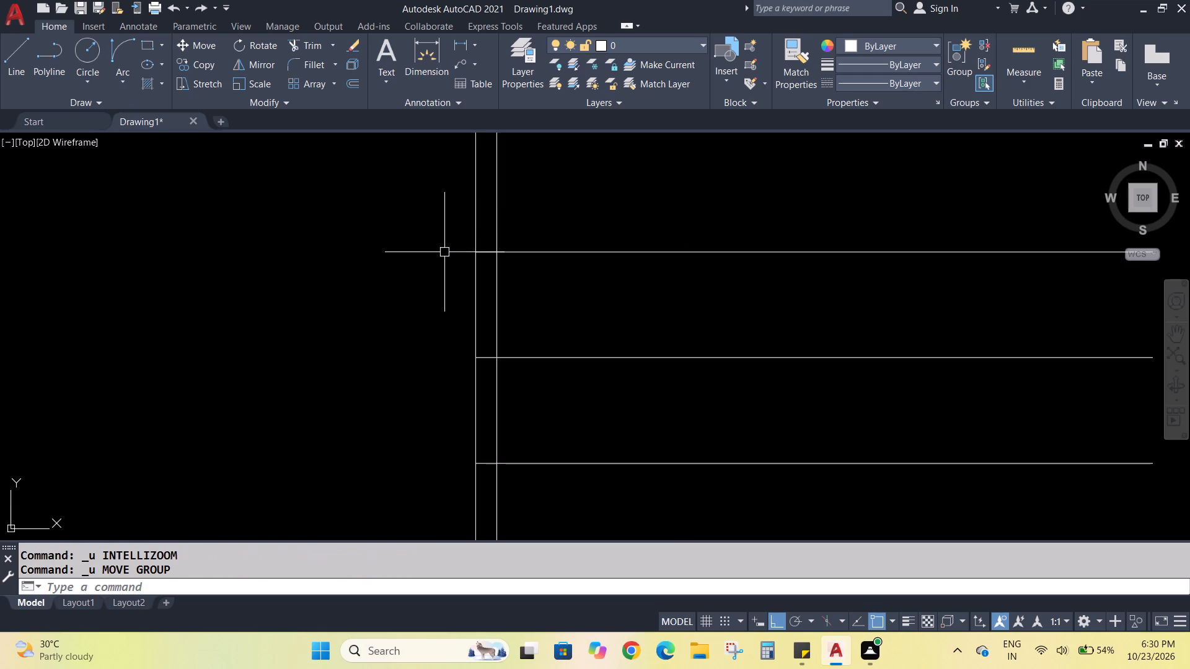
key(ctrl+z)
Measure the vertical spacing between the second and third guide lines at their outer ends.
scroll(484, 260, down, 4)
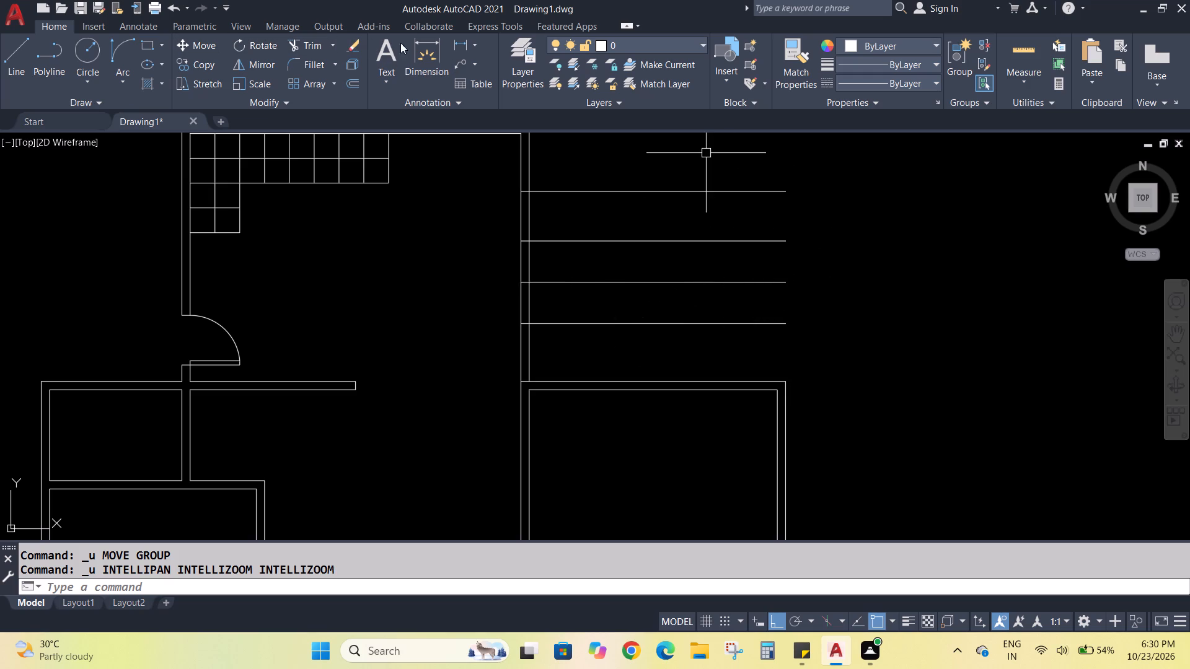
click(467, 46)
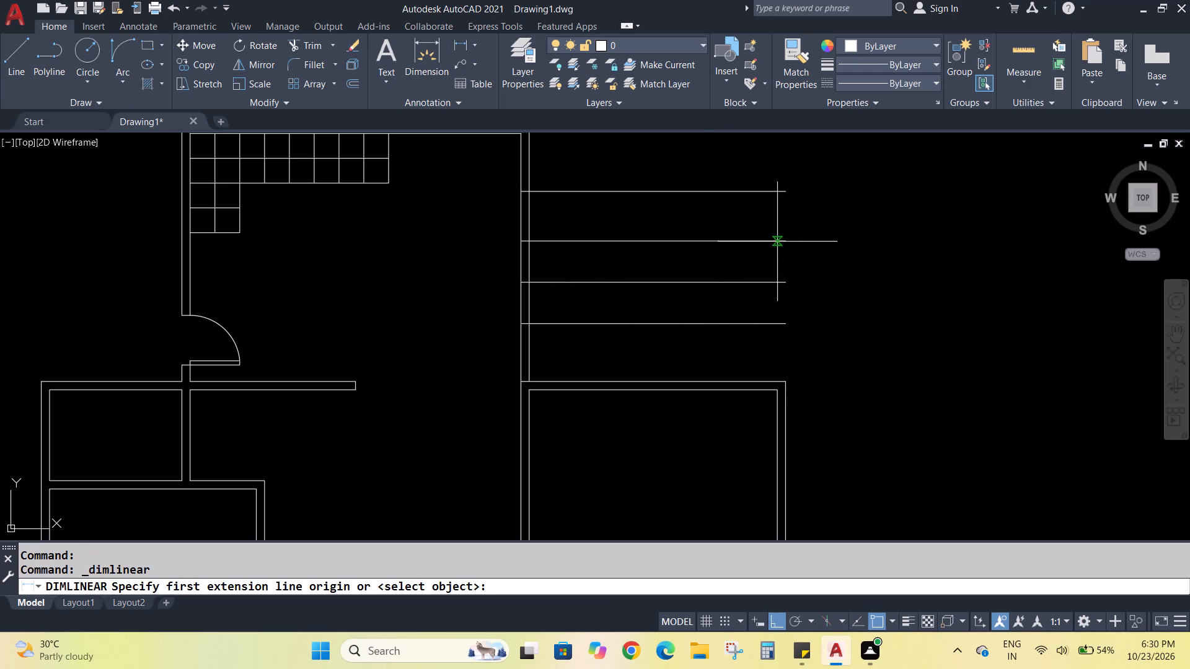
click(785, 240)
click(785, 282)
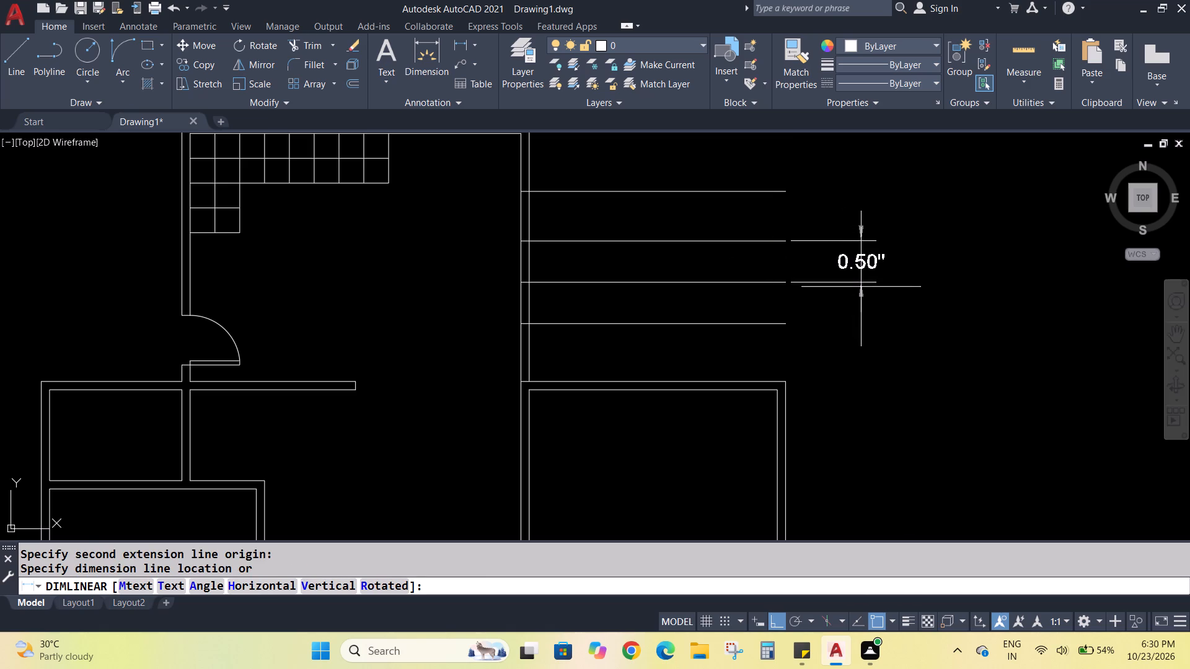
key(Escape)
key(Escape)
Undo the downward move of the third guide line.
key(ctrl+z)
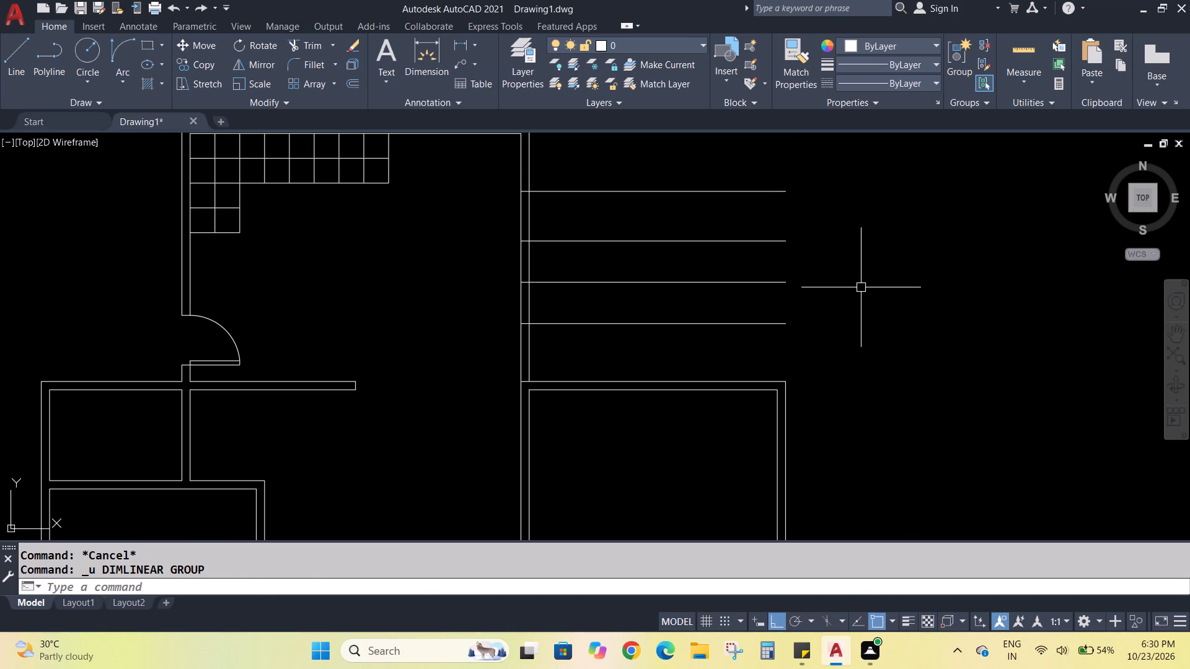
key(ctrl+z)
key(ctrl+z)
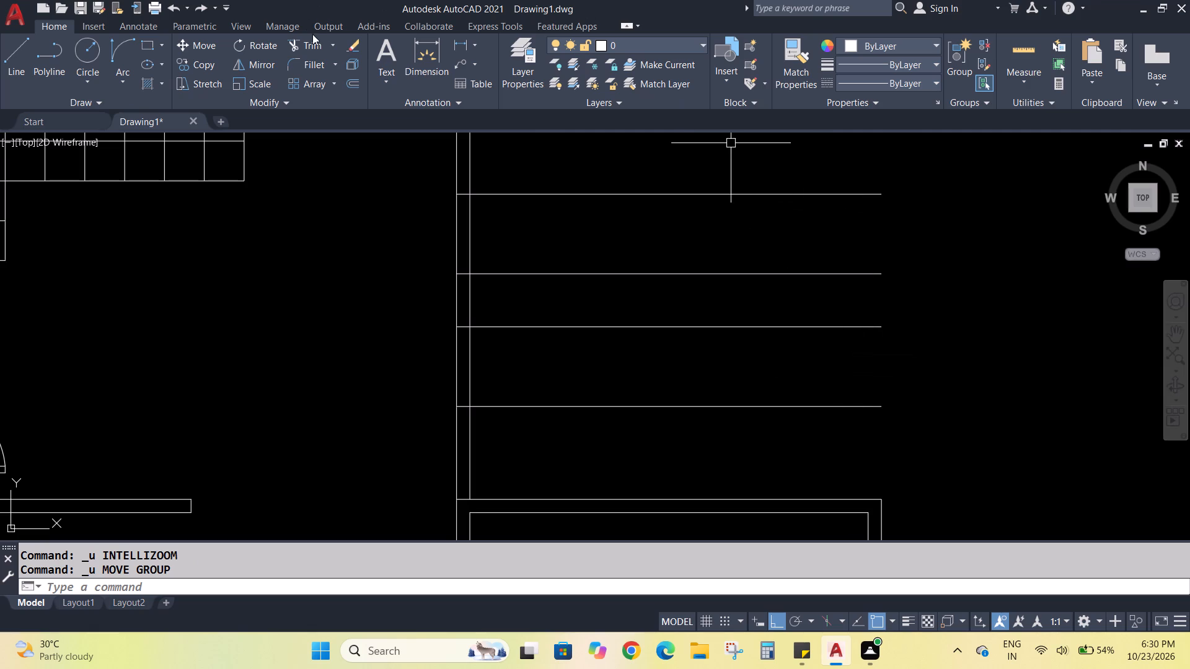
Measure the vertical gap between the two middle guide lines again at their outer ends.
click(457, 41)
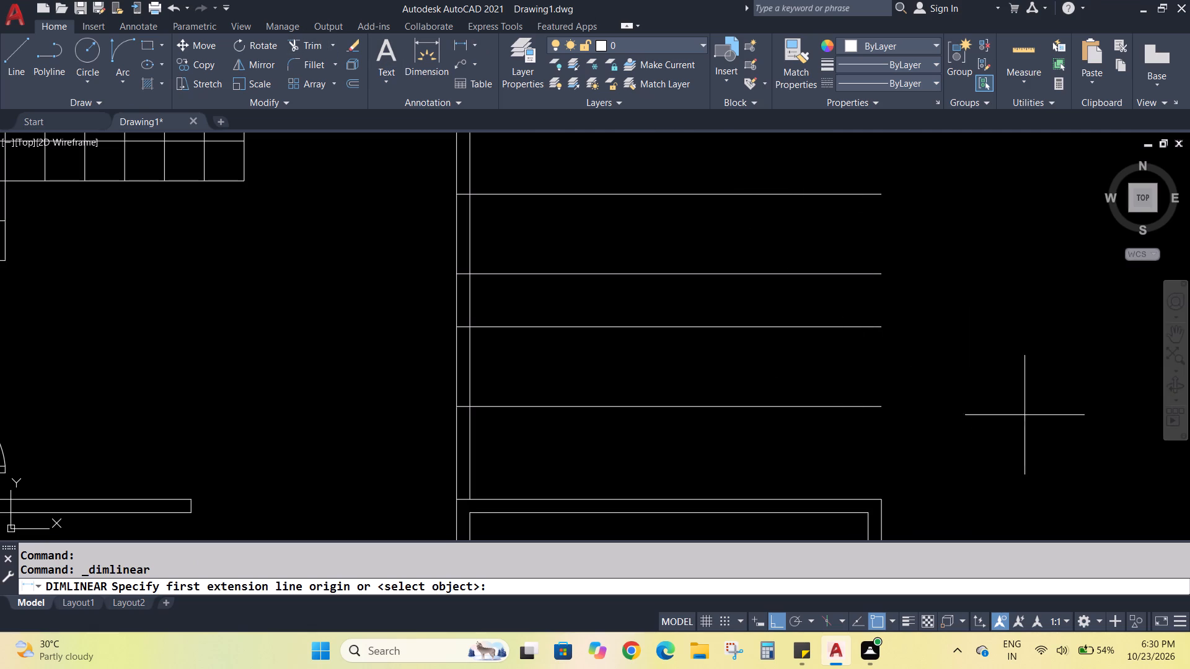
click(886, 277)
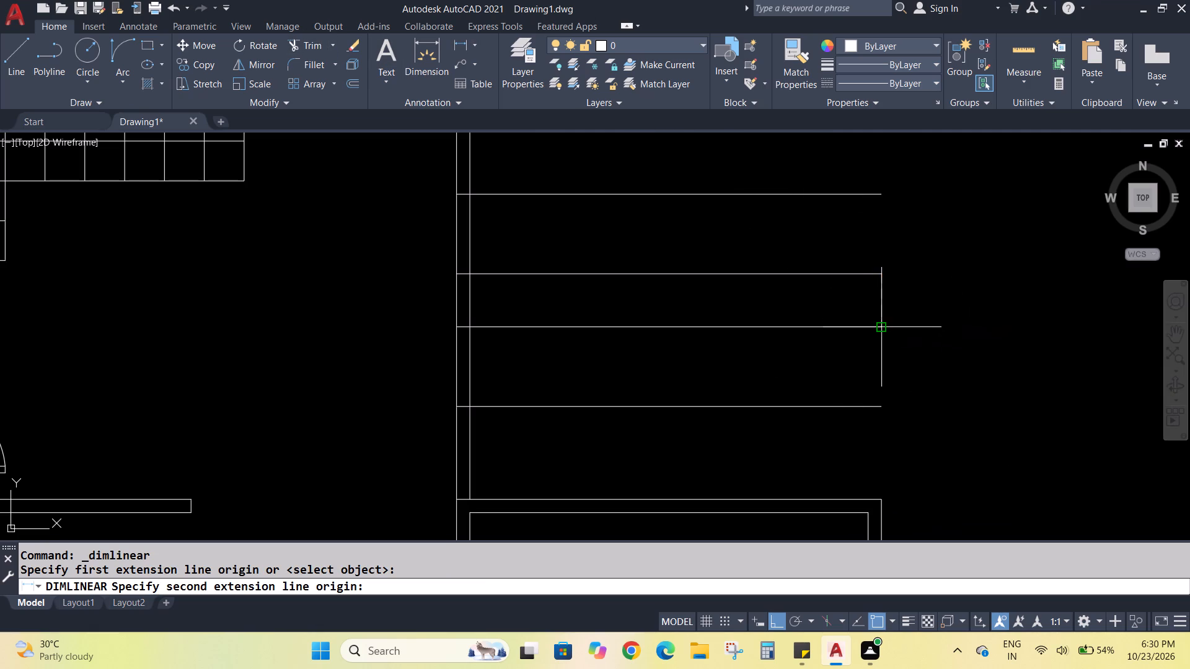
click(883, 327)
key(Escape)
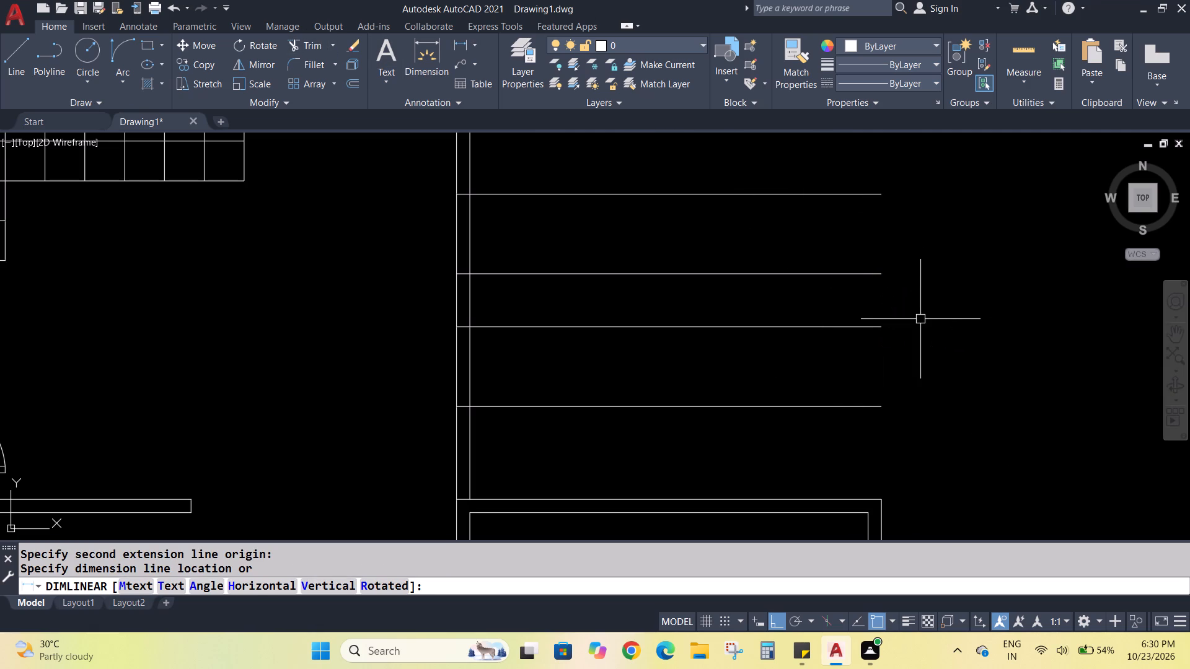
Offset the lower middle guide line downward and the upper middle guide line upward by 0.4".
key(o)
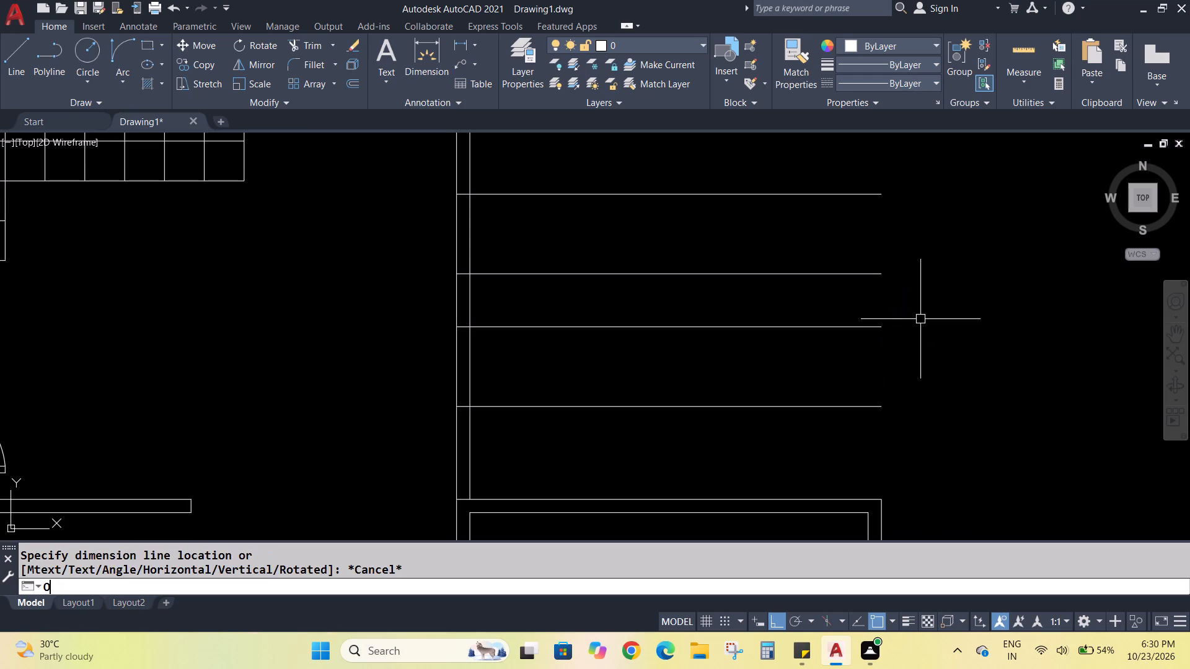
key(Return)
key(0)
text(.4)
key(Return)
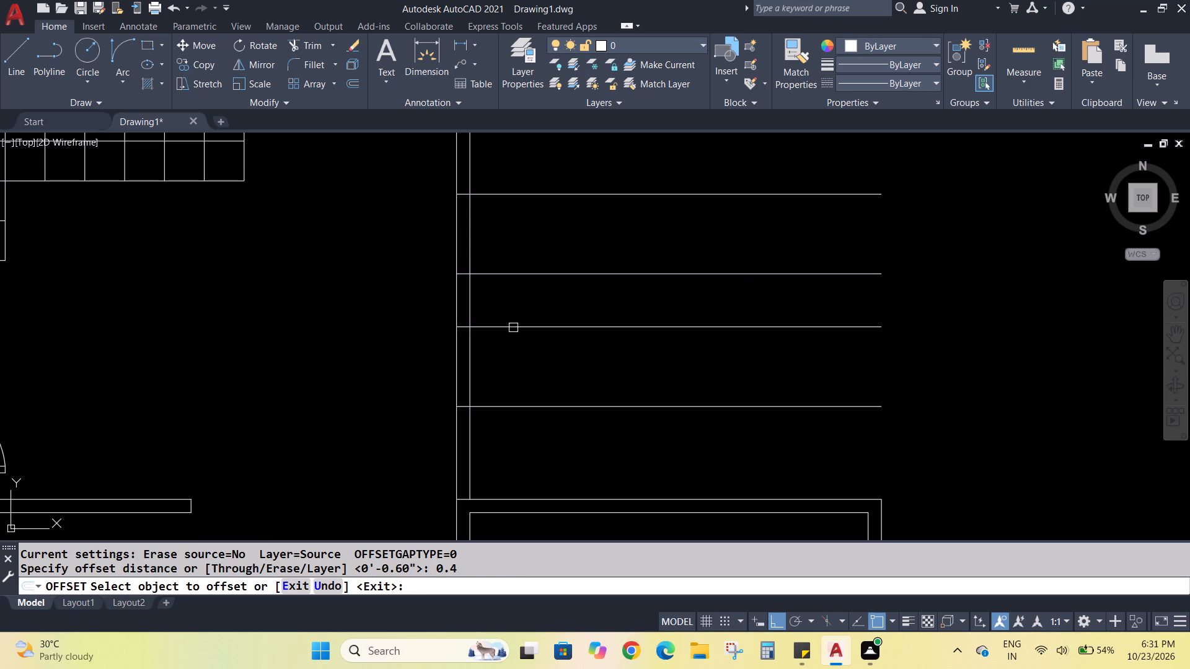
click(509, 328)
click(522, 370)
click(565, 274)
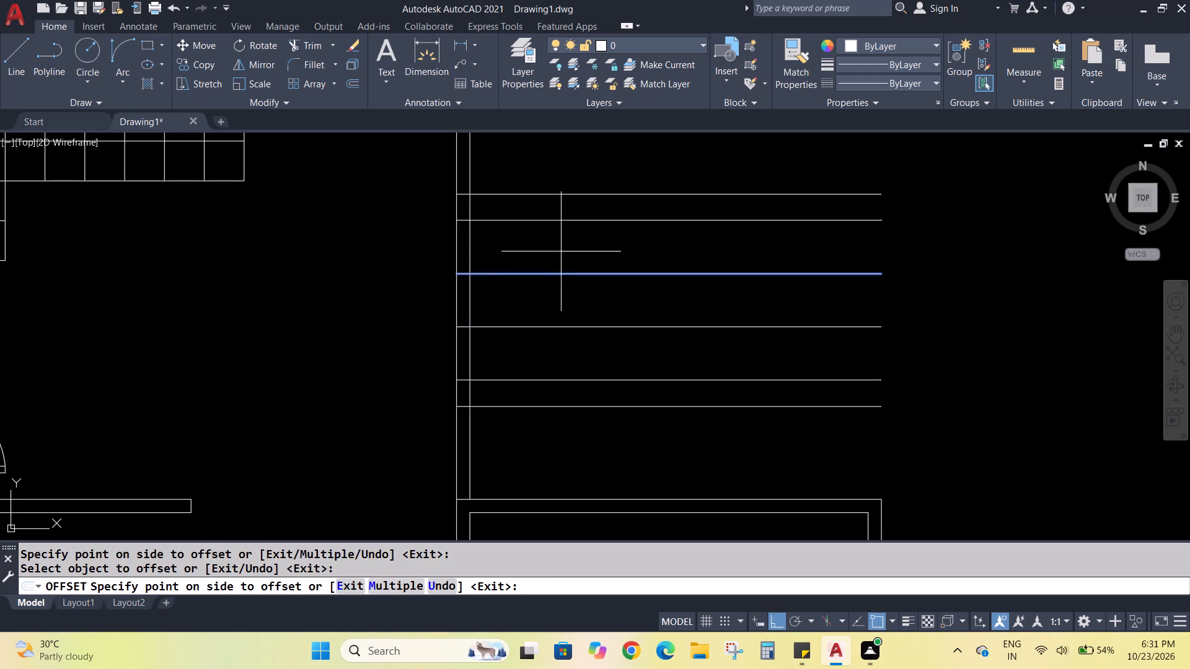
click(560, 244)
key(Escape)
key(Escape)
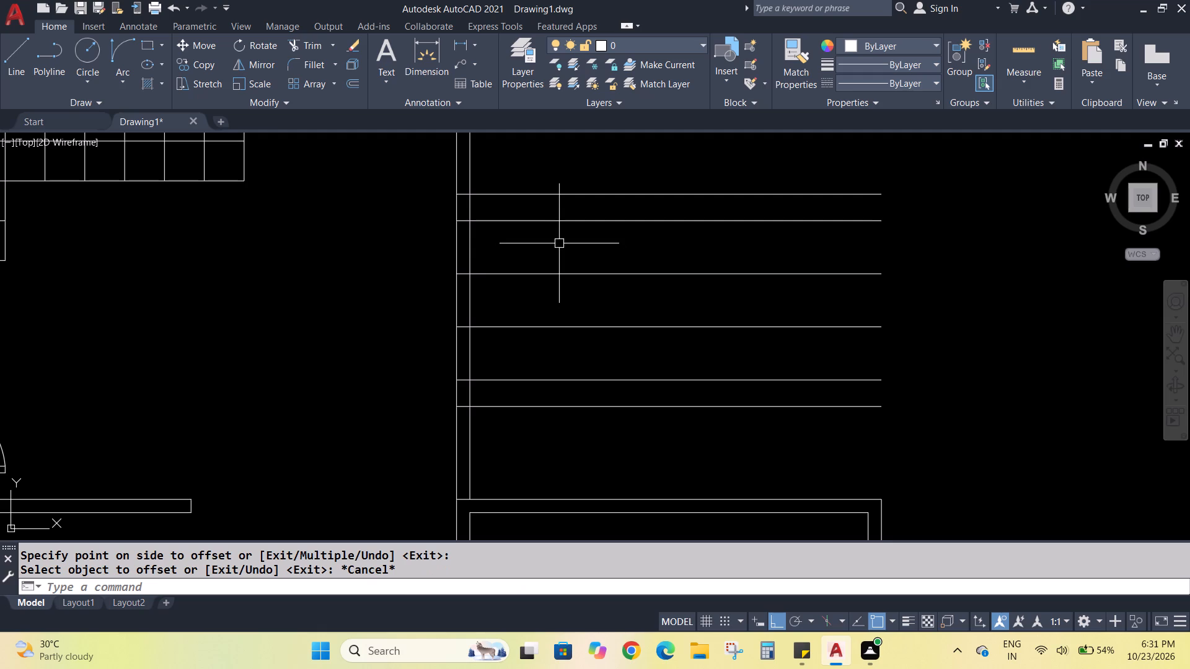
Delete the old topmost and bottommost guide lines, keeping the four evenly spaced ones.
click(591, 197)
key(Delete)
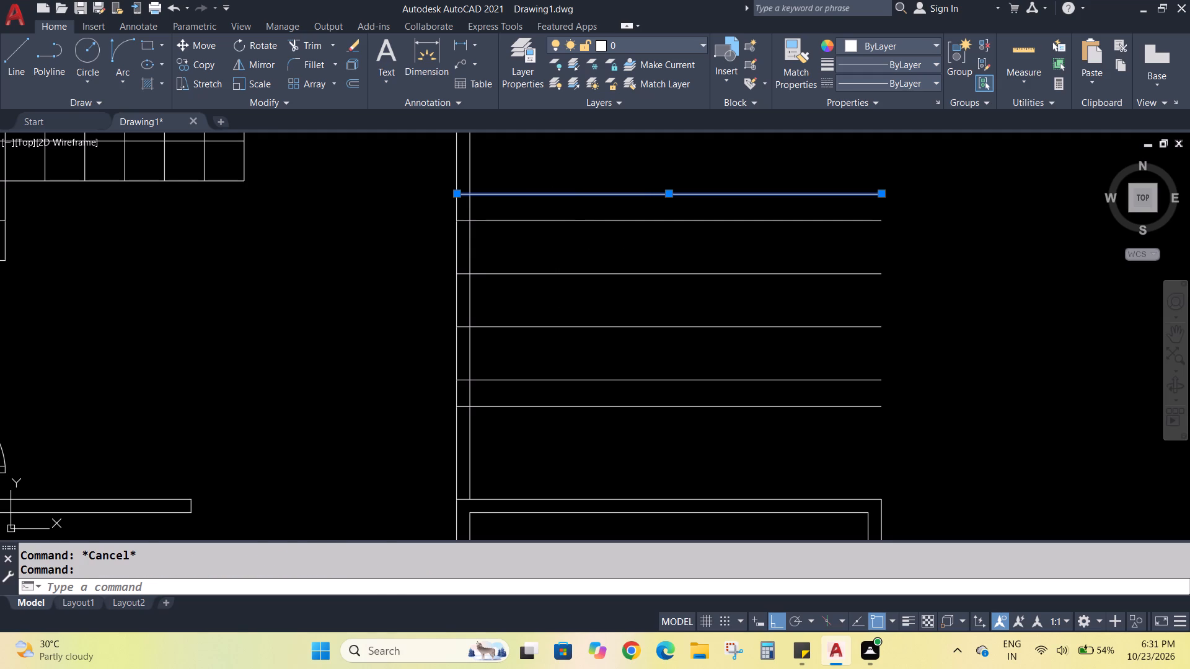
click(505, 405)
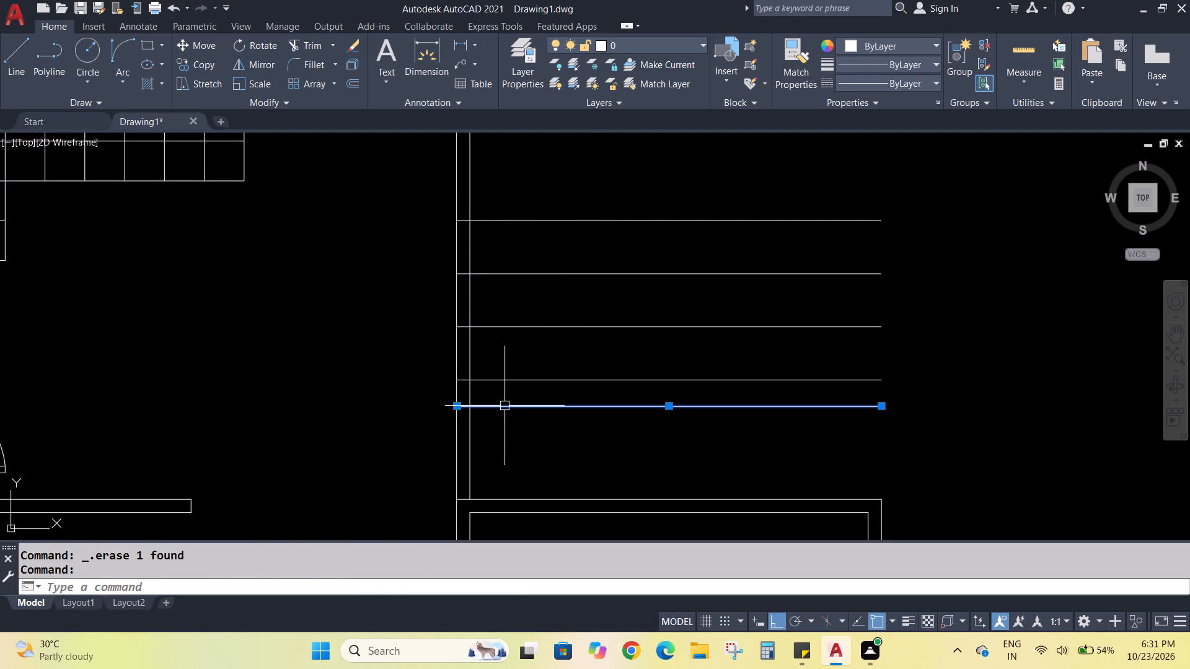
key(Delete)
click(592, 421)
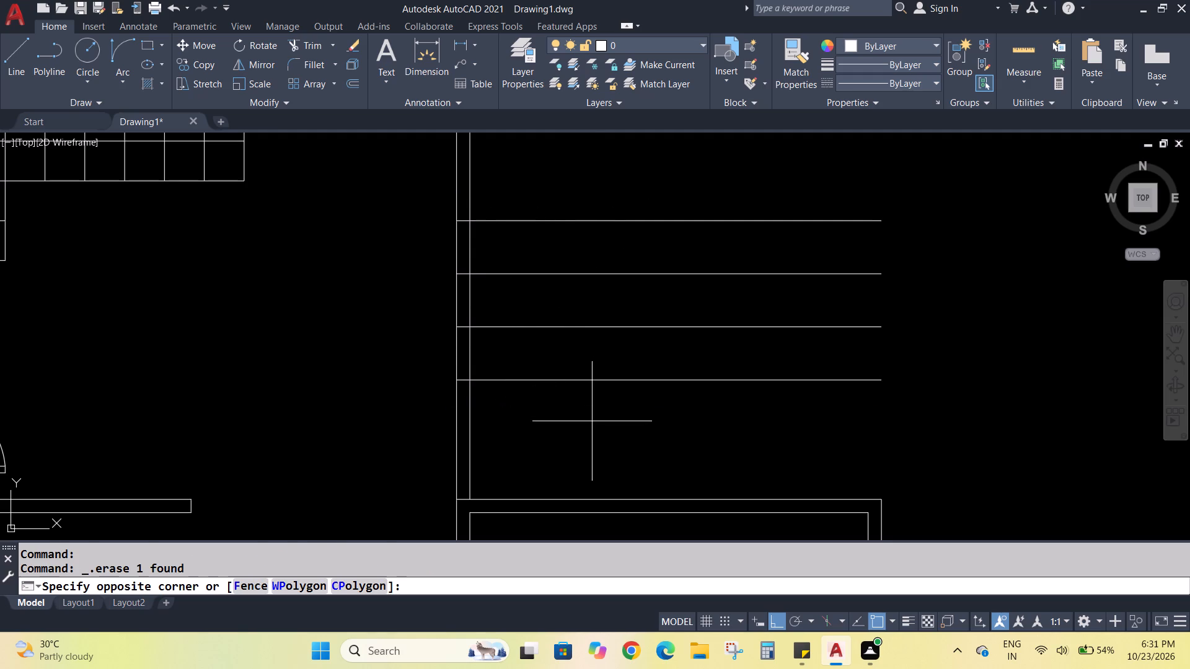
key(Escape)
key(Escape)
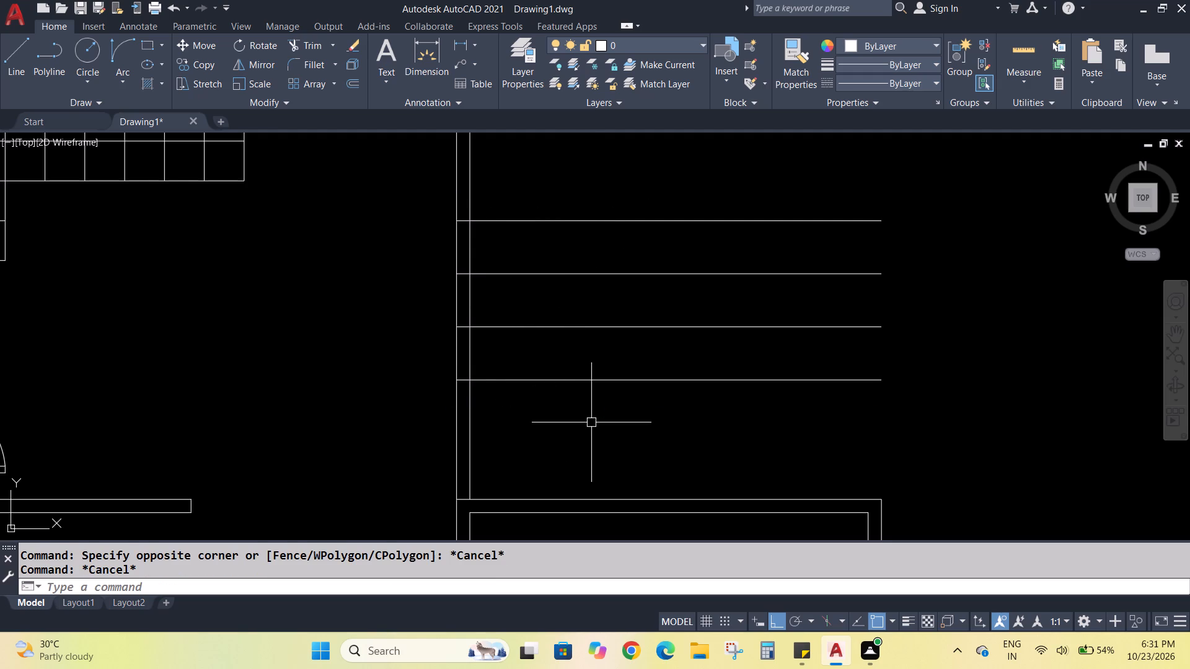
Trim the four guide lines outside the topmost room's right wall, leaving only the short segments between its two wall lines.
text(TR)
key(Return)
drag(561, 417, 576, 383)
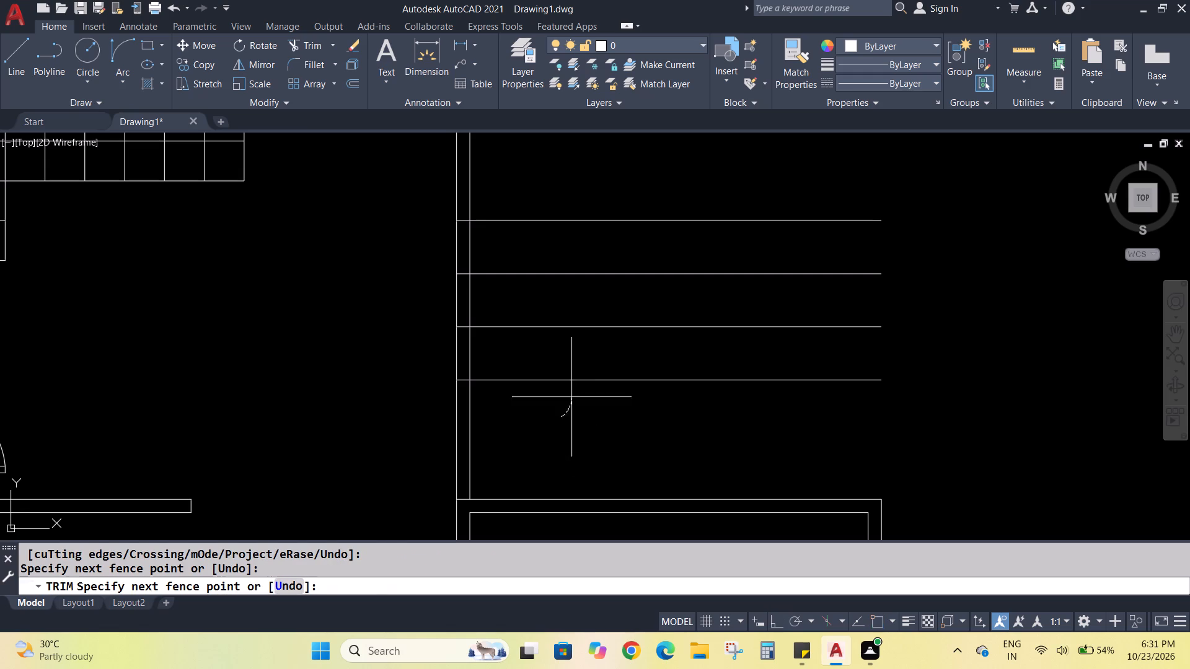
drag(576, 383, 611, 212)
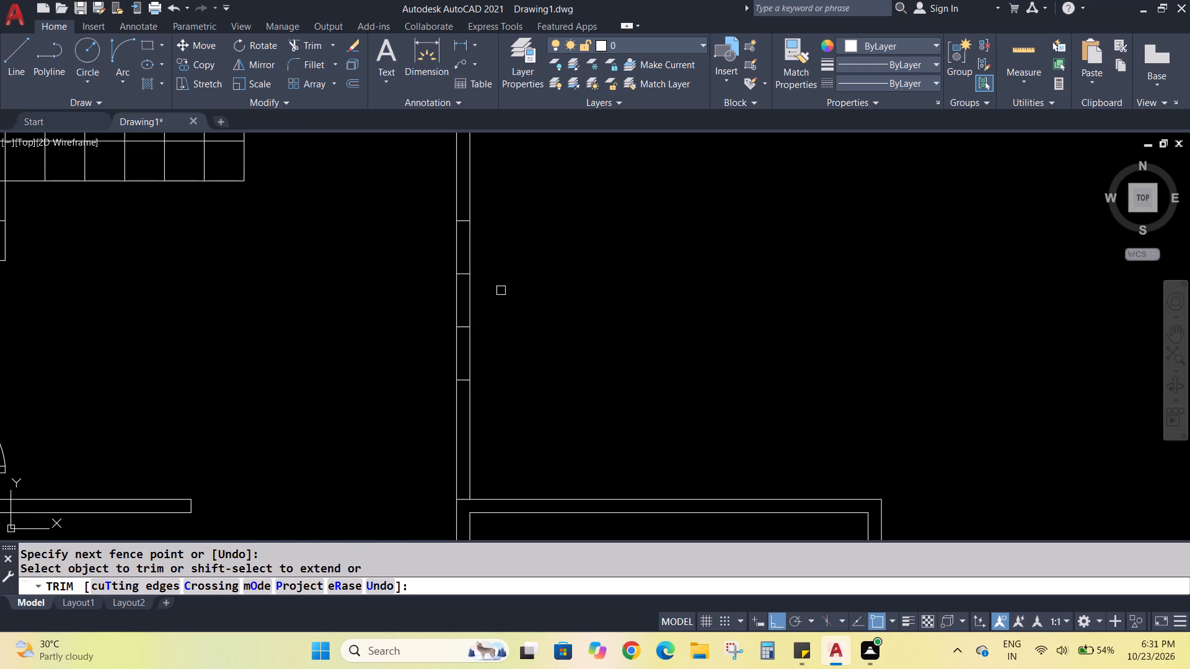
key(Escape)
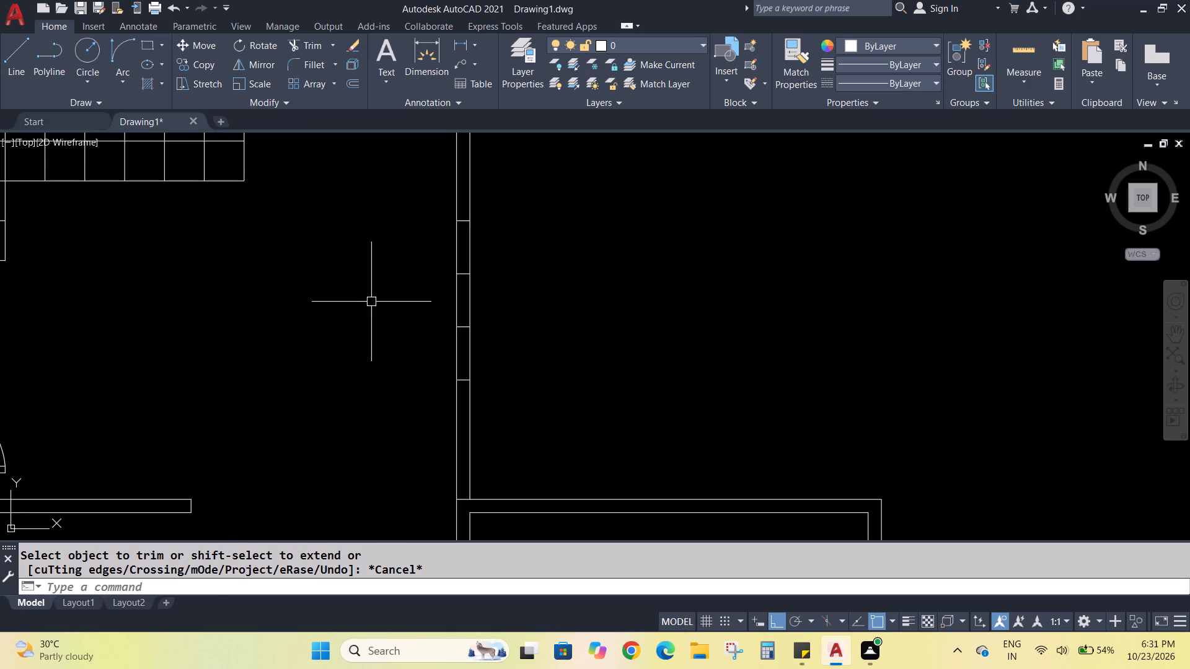
Trim the adjoining right-hand room's upper wall line where it crosses the topmost room's double-line wall.
scroll(381, 342, down, 2)
scroll(361, 467, up, 2)
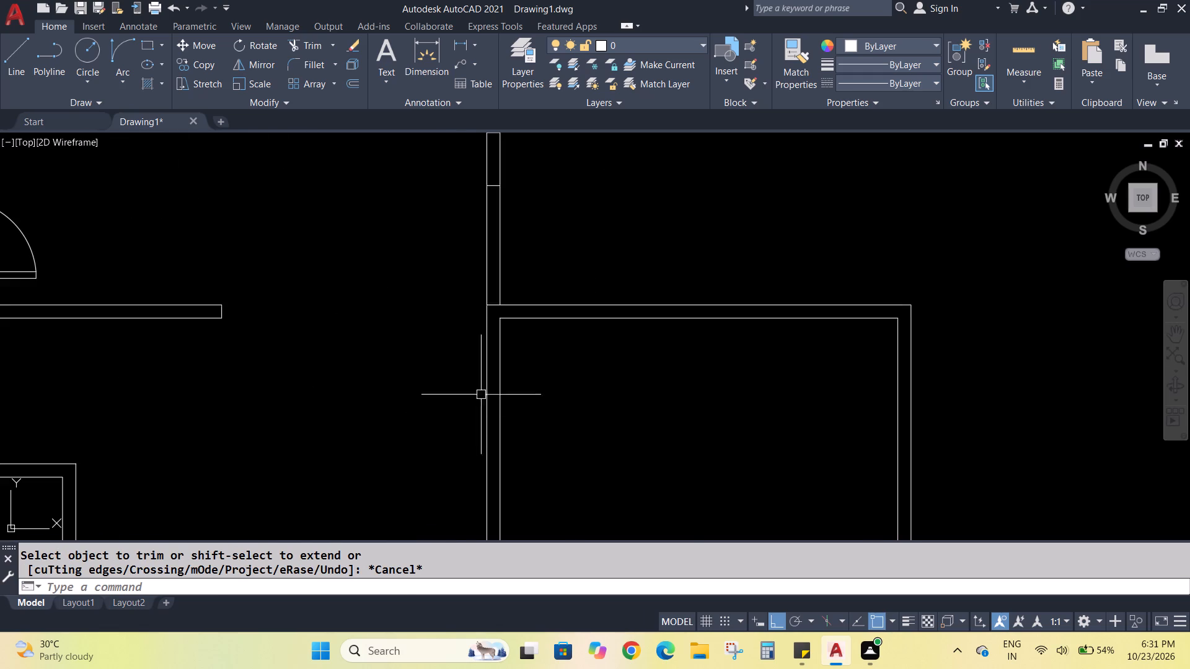
scroll(496, 341, up, 3)
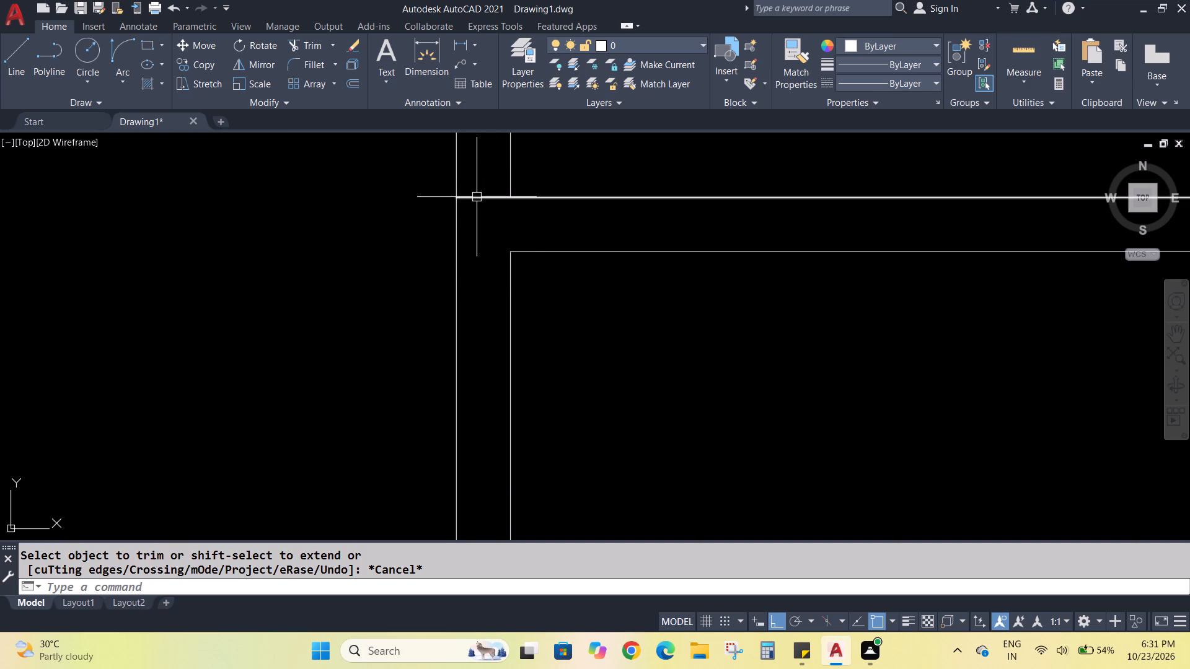
text(TR)
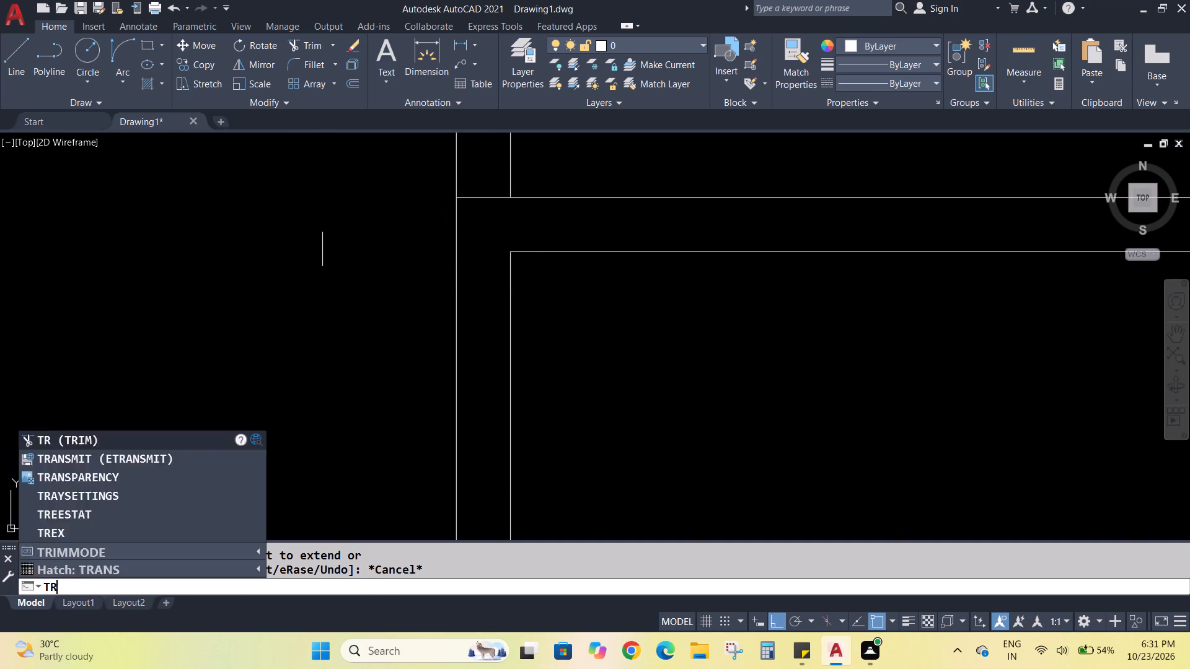
key(Return)
click(475, 199)
scroll(515, 268, down, 3)
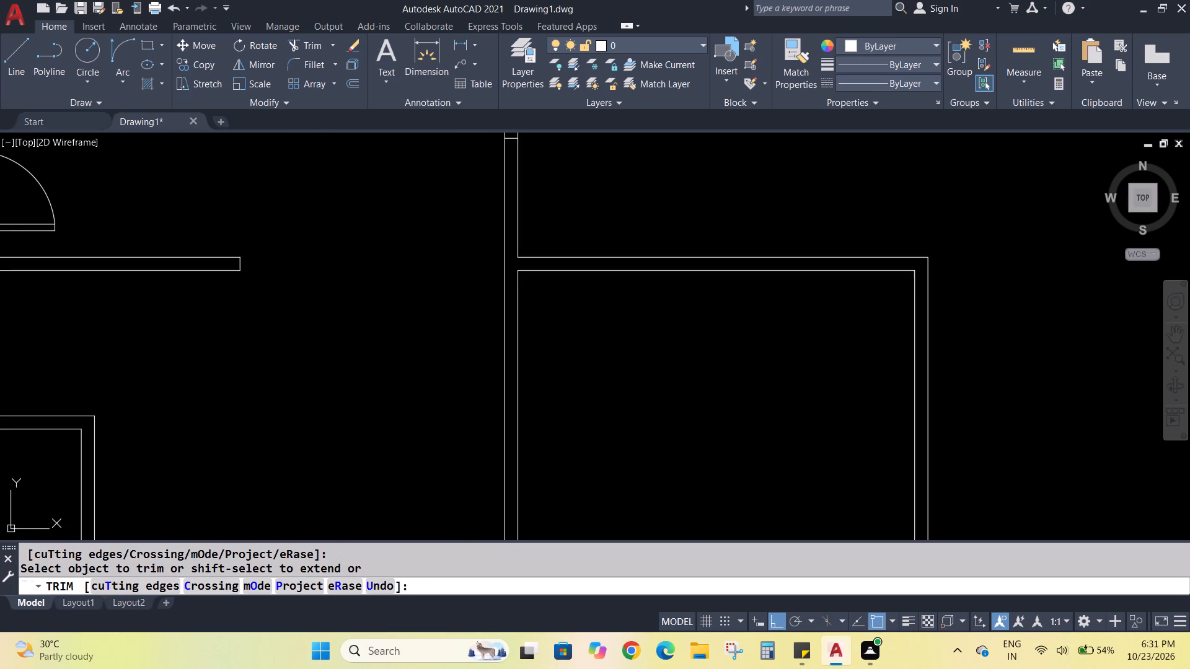
scroll(760, 398, down, 5)
scroll(726, 403, up, 3)
middle_drag(724, 393, 663, 440)
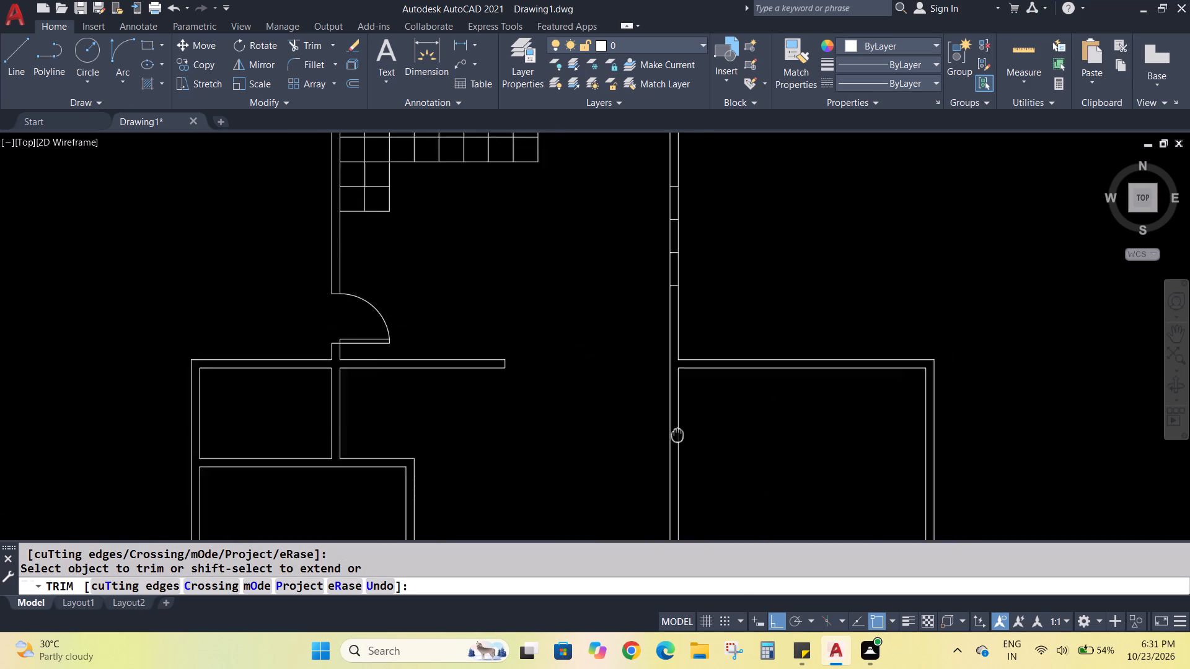
middle_drag(663, 440, 552, 469)
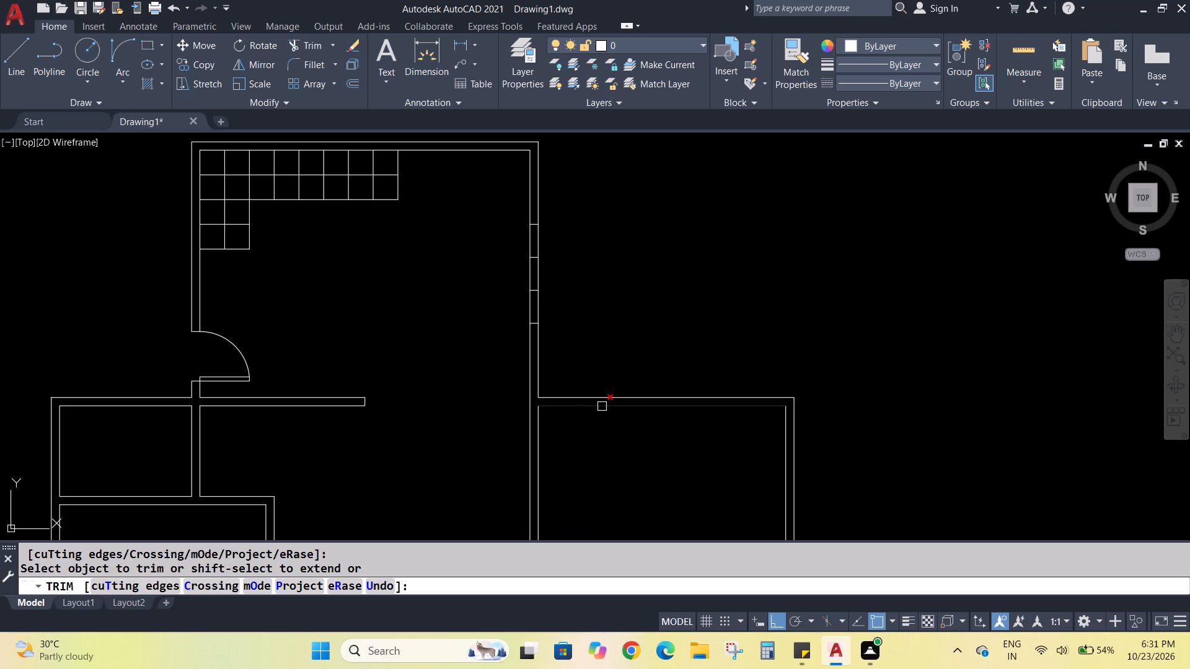
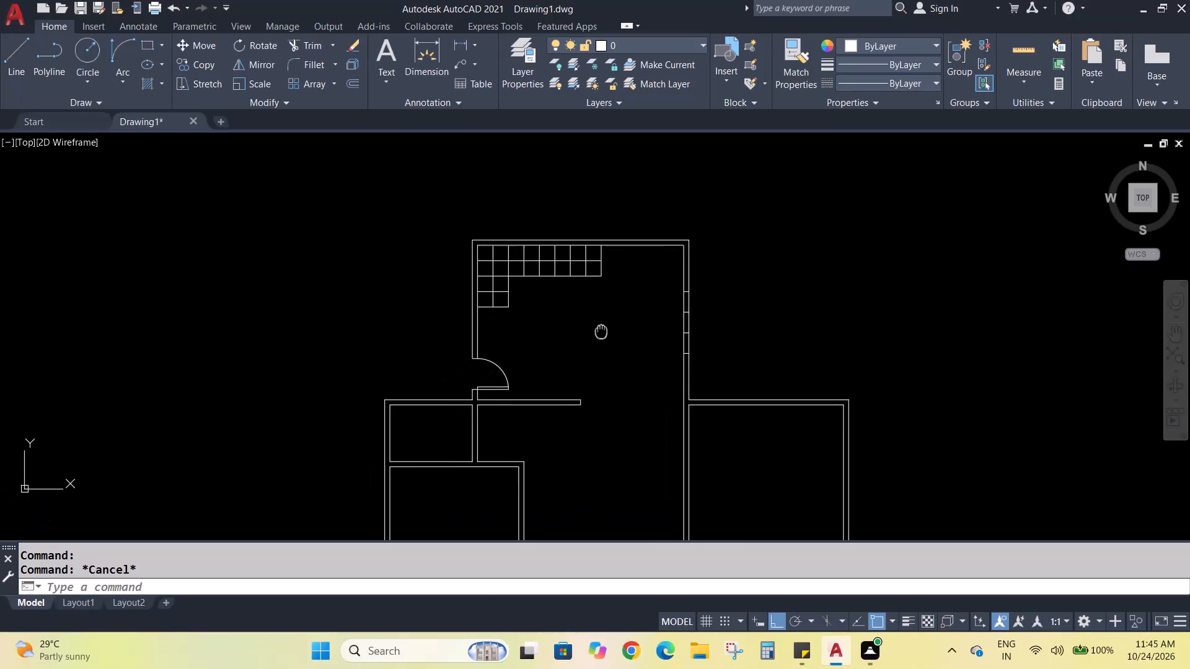
Measure the inner height of the right-hand room below the topmost room along its left wall.
scroll(613, 328, up, 1)
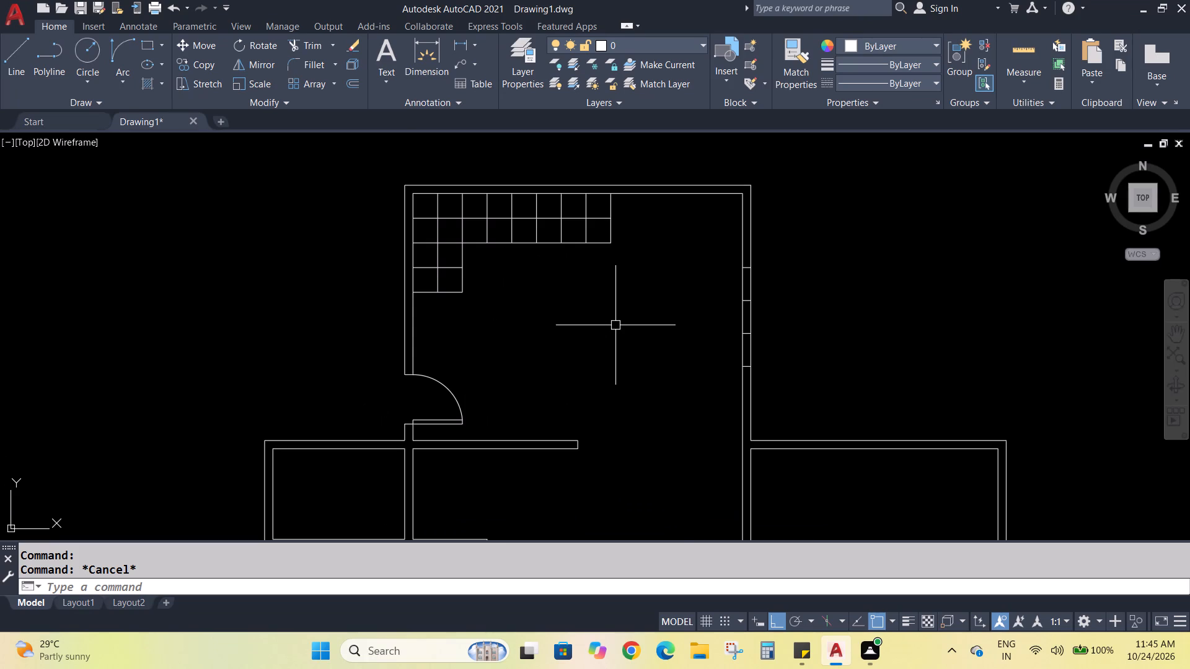
scroll(738, 406, up, 1)
middle_drag(738, 407, 482, 193)
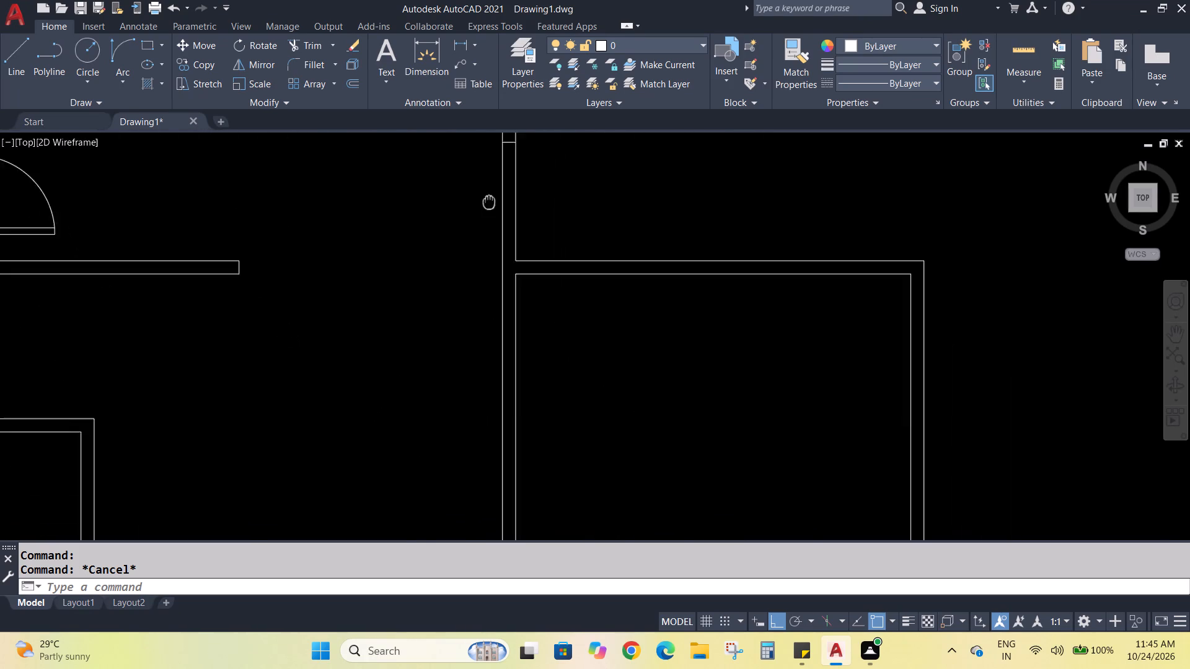
middle_drag(482, 193, 408, 115)
scroll(722, 393, down, 2)
middle_drag(720, 453, 691, 352)
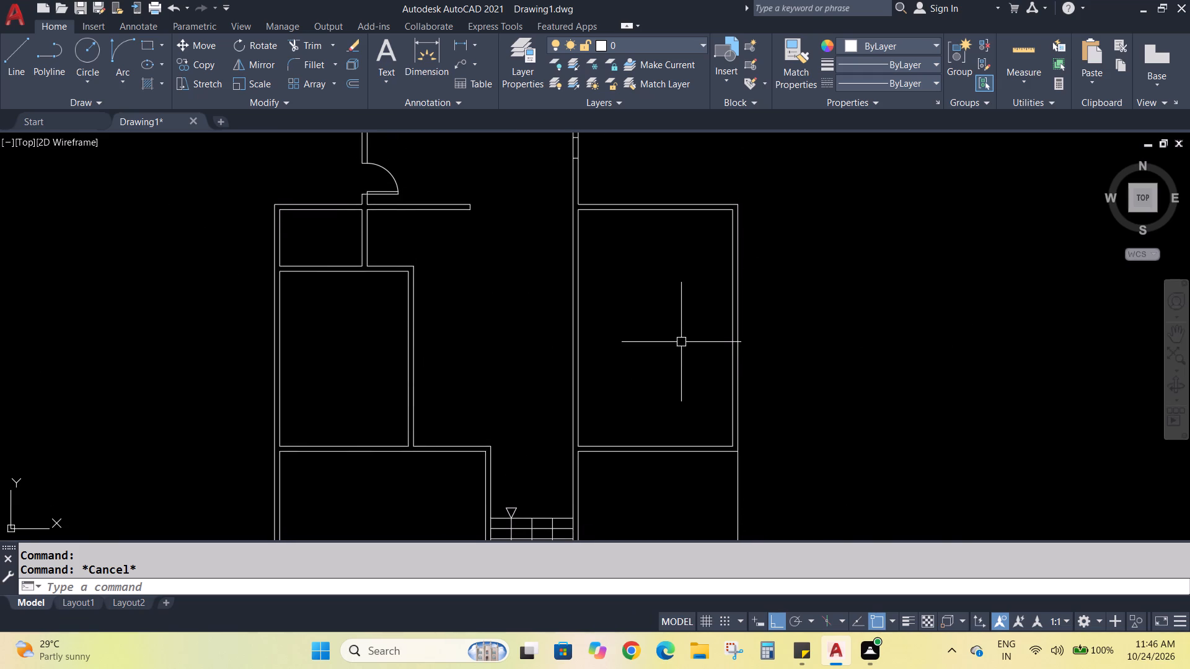
scroll(642, 321, up, 1)
middle_drag(643, 325, 646, 332)
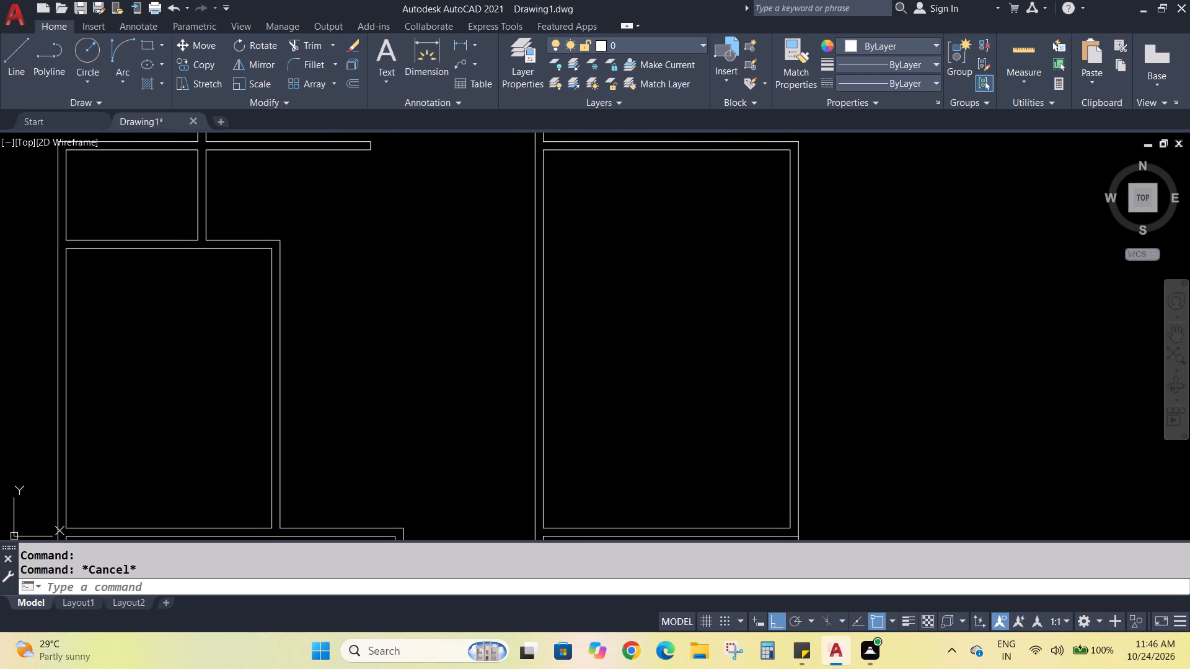
click(469, 41)
click(461, 47)
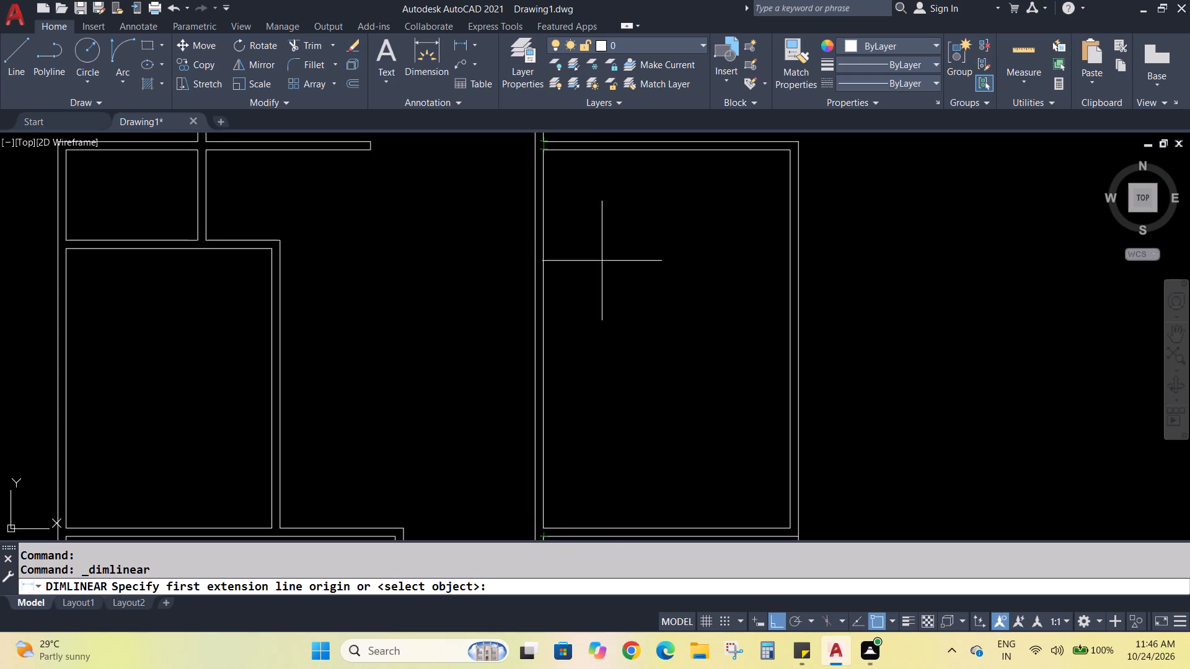
key(Escape)
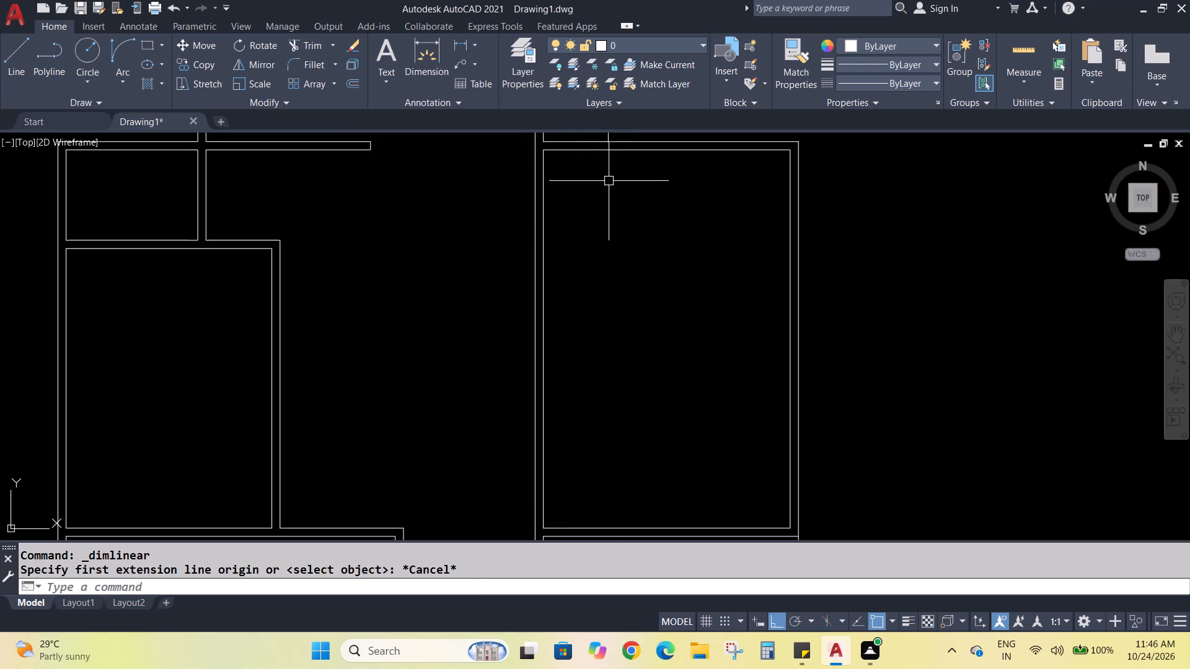
click(462, 43)
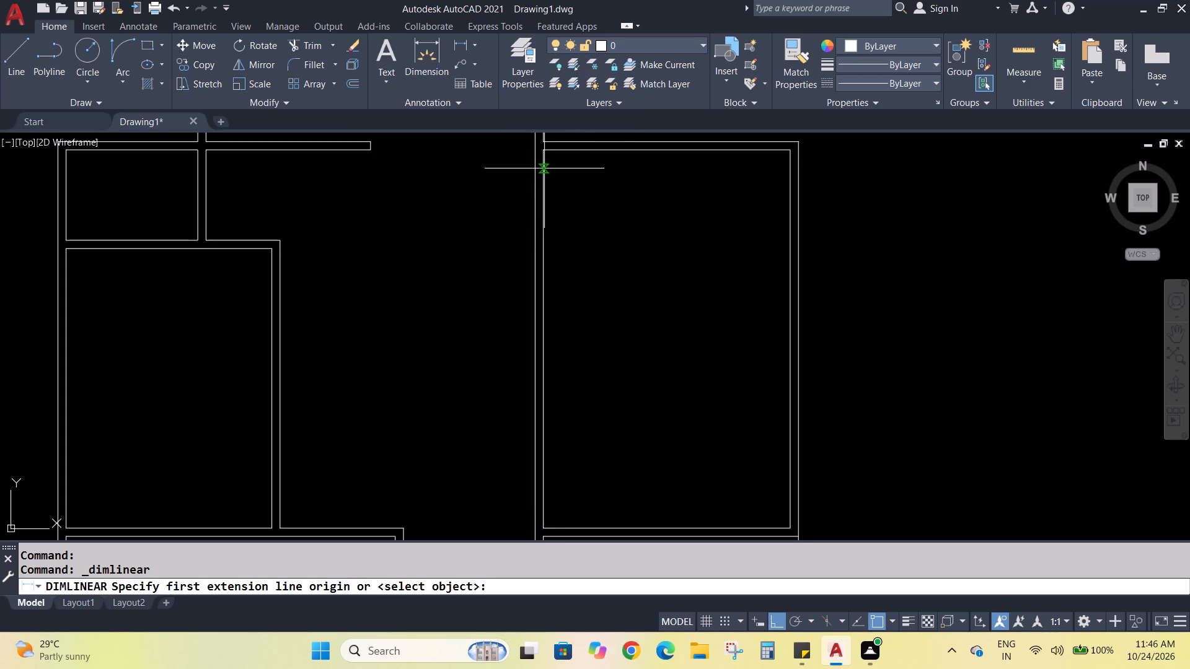
click(544, 151)
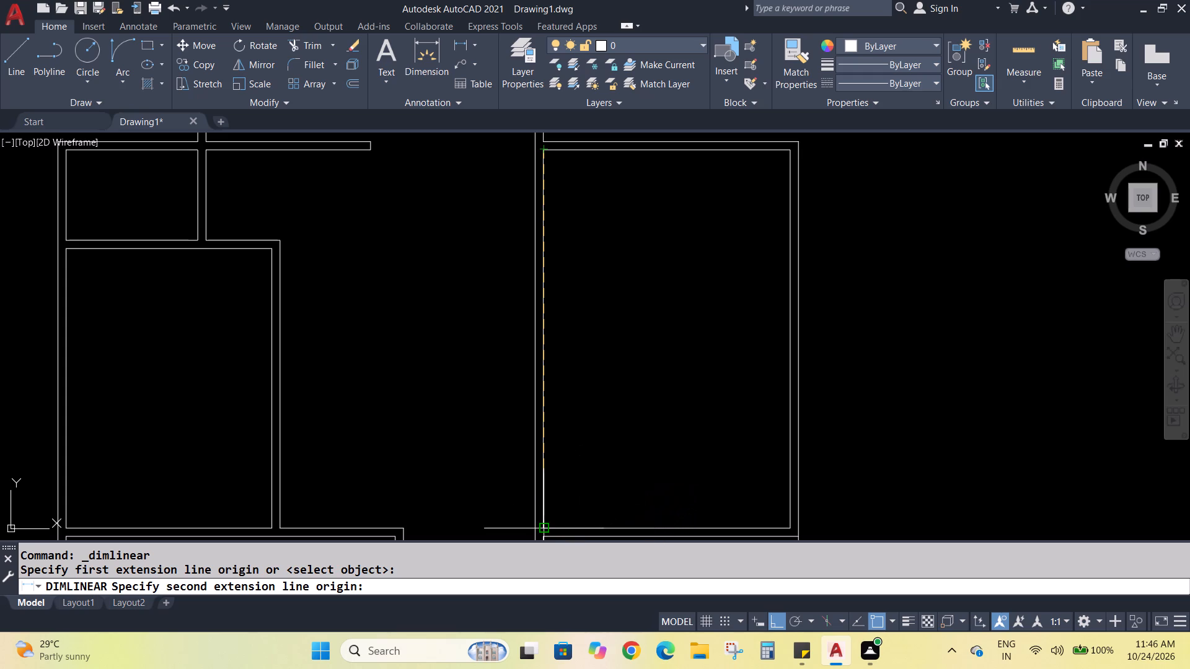
drag(544, 526, 551, 525)
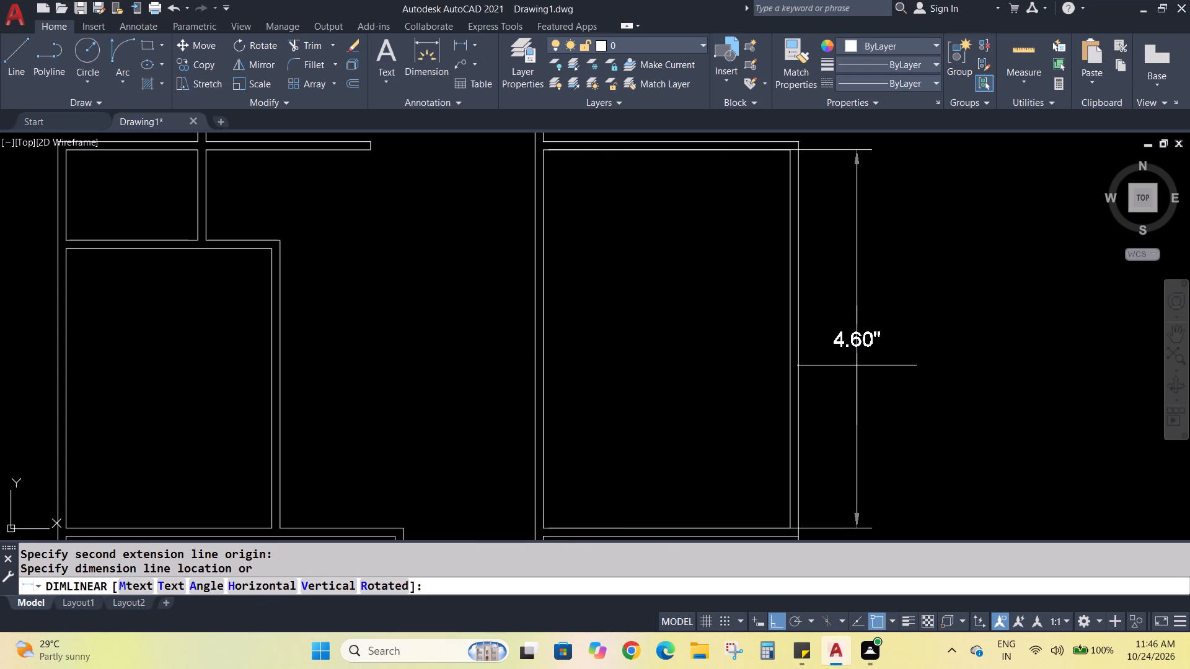
key(Escape)
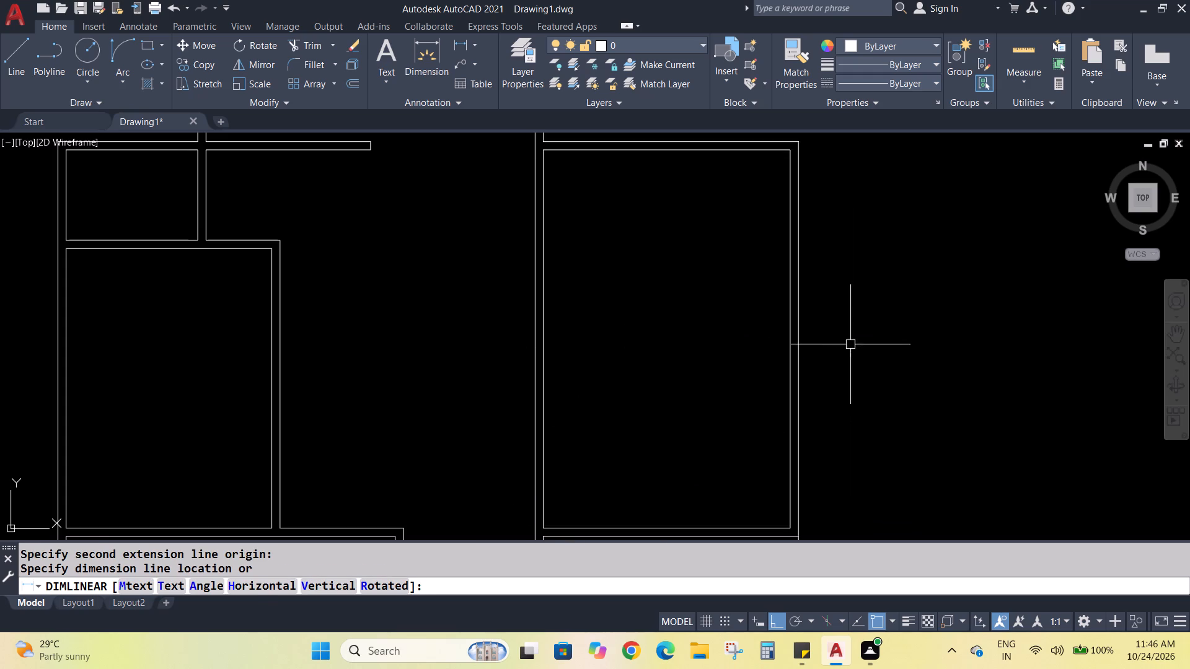
key(Escape)
key(Escape)
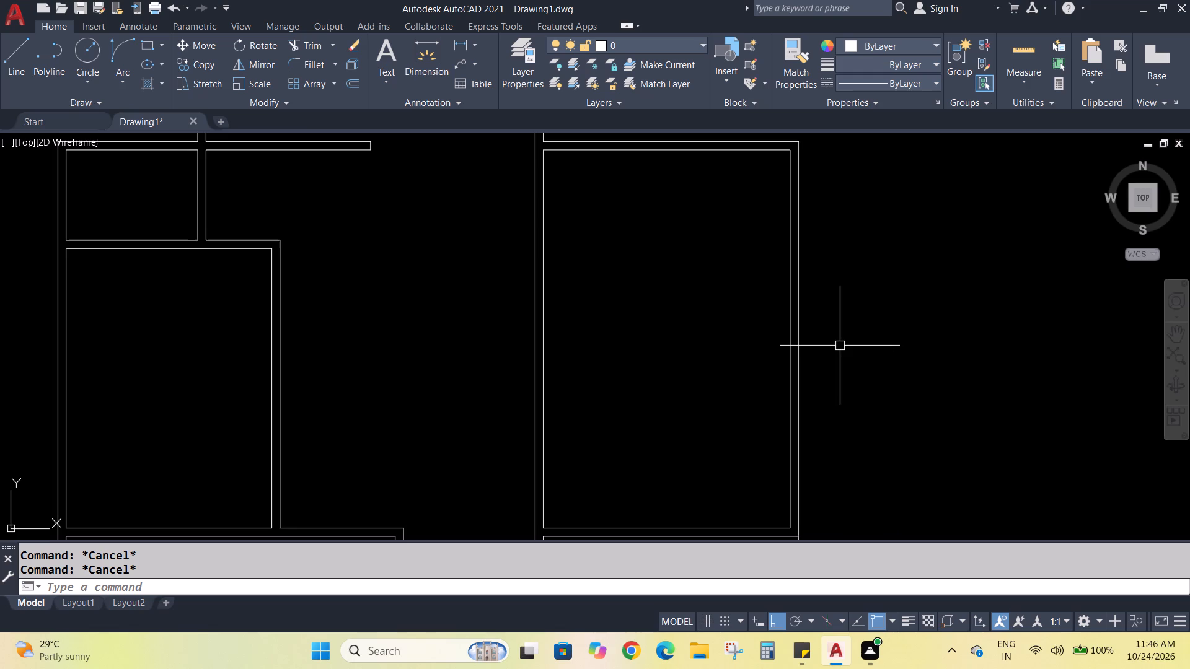
Offset the right-hand room's inner top wall line downward by 2.30" as a middle guide line.
key(o)
key(Return)
key(2)
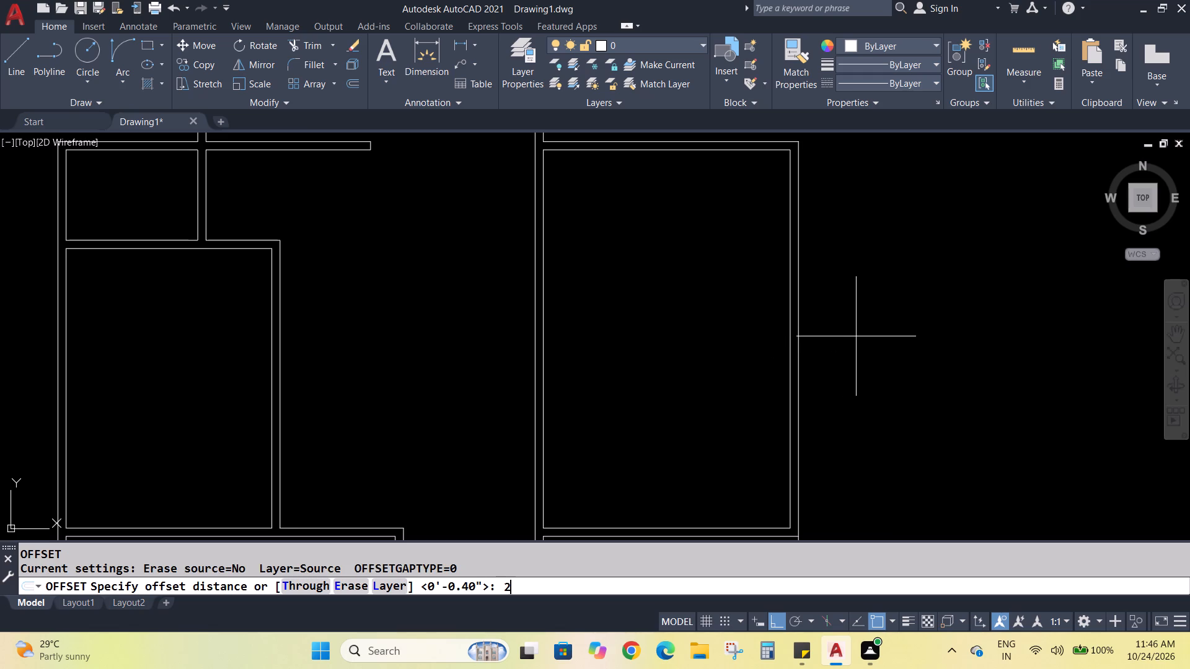
text(.30)
key(Return)
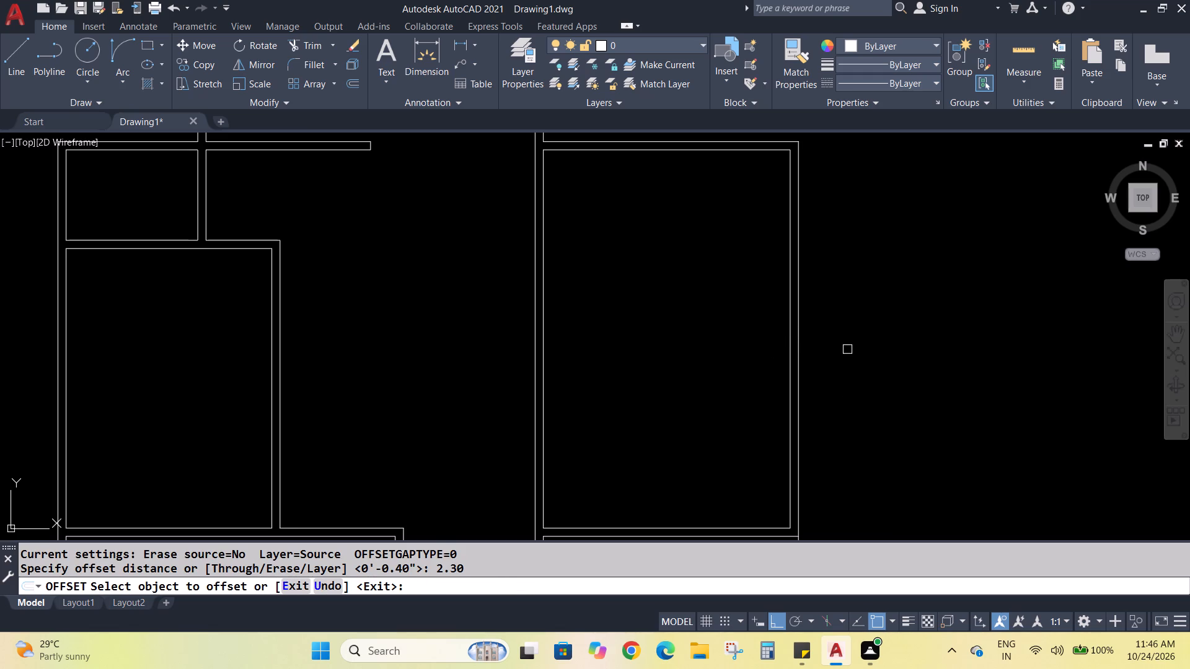
click(661, 153)
click(650, 261)
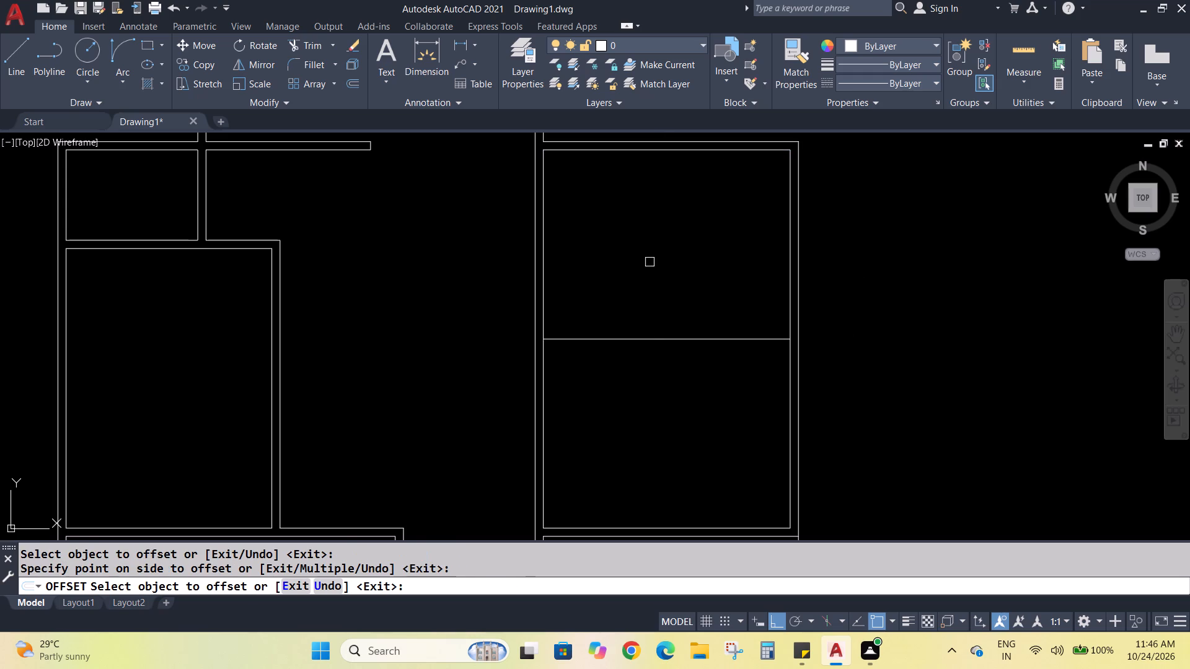
key(Escape)
key(Escape)
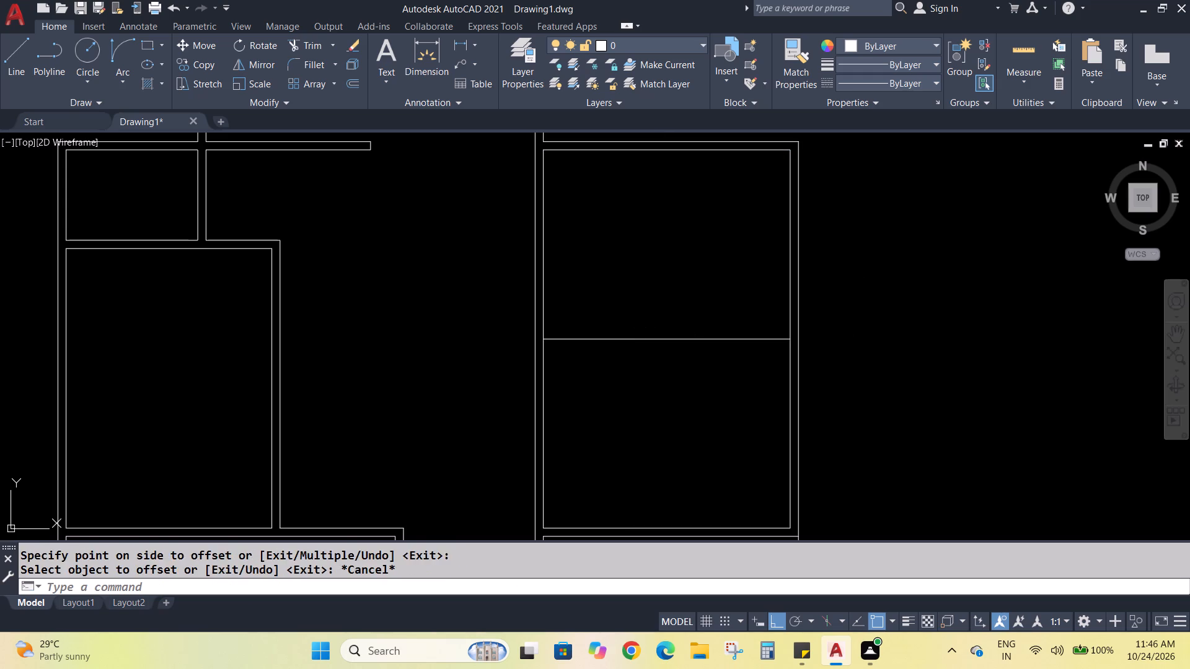
key(Escape)
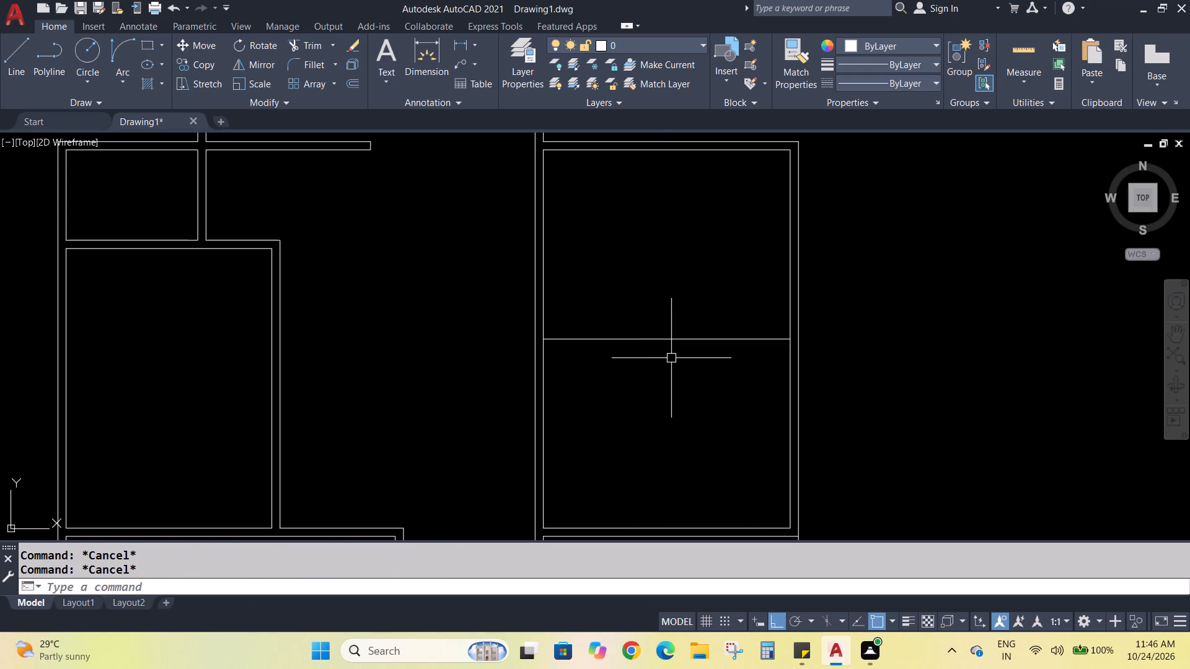
key(Escape)
key(Escape)
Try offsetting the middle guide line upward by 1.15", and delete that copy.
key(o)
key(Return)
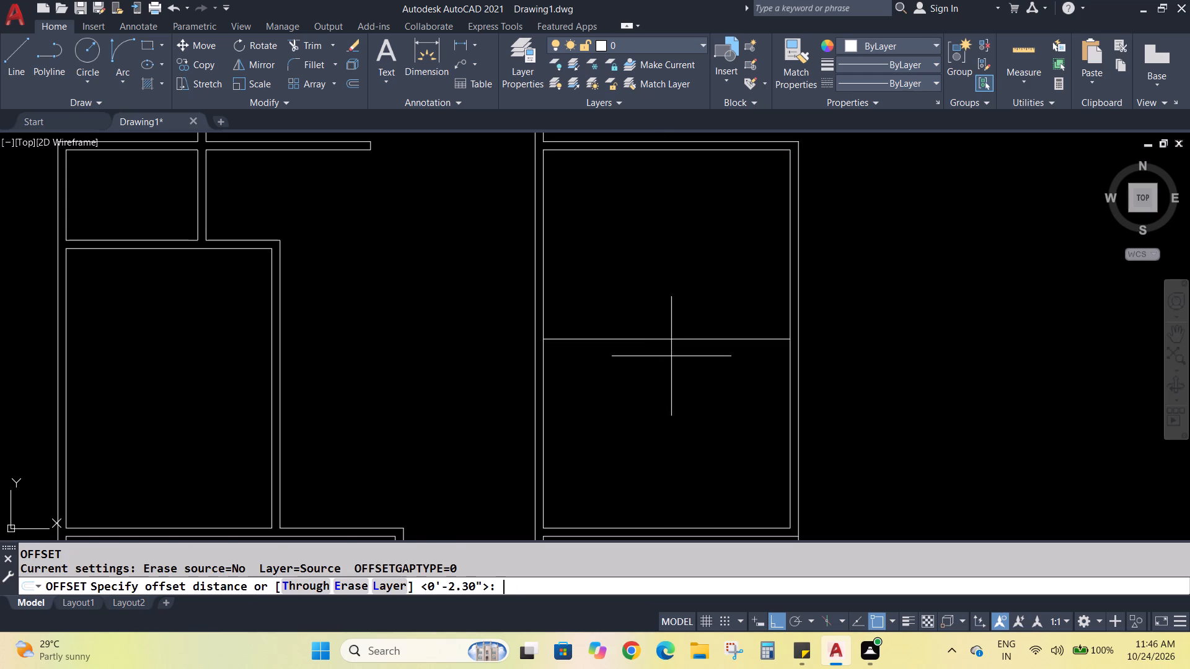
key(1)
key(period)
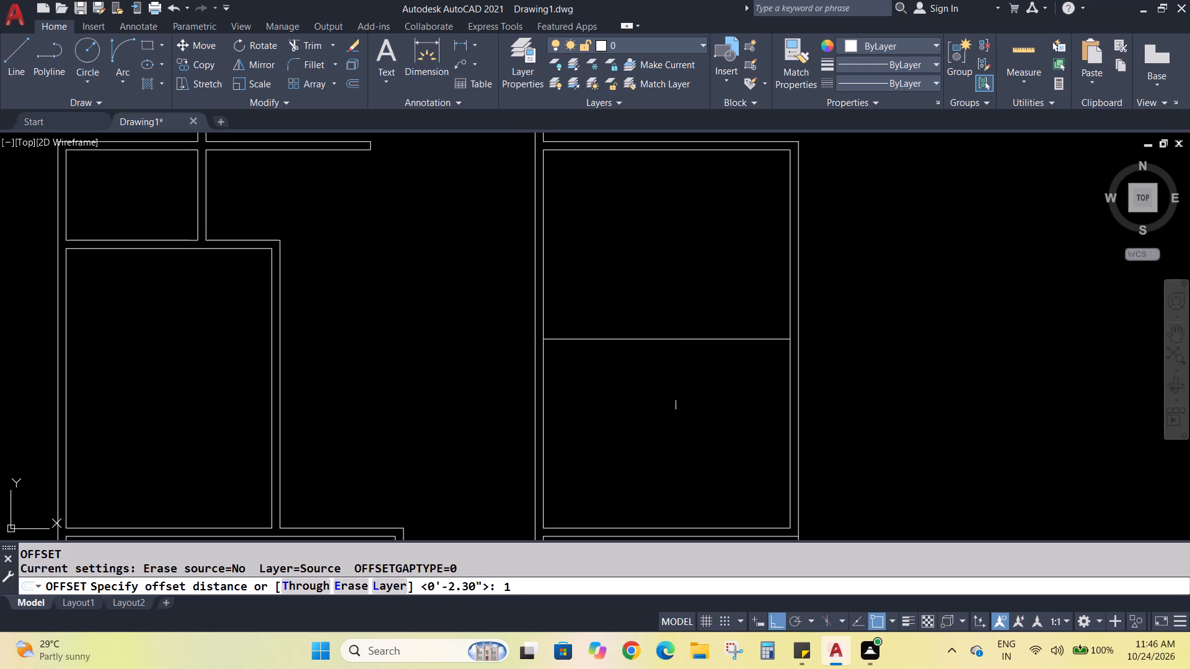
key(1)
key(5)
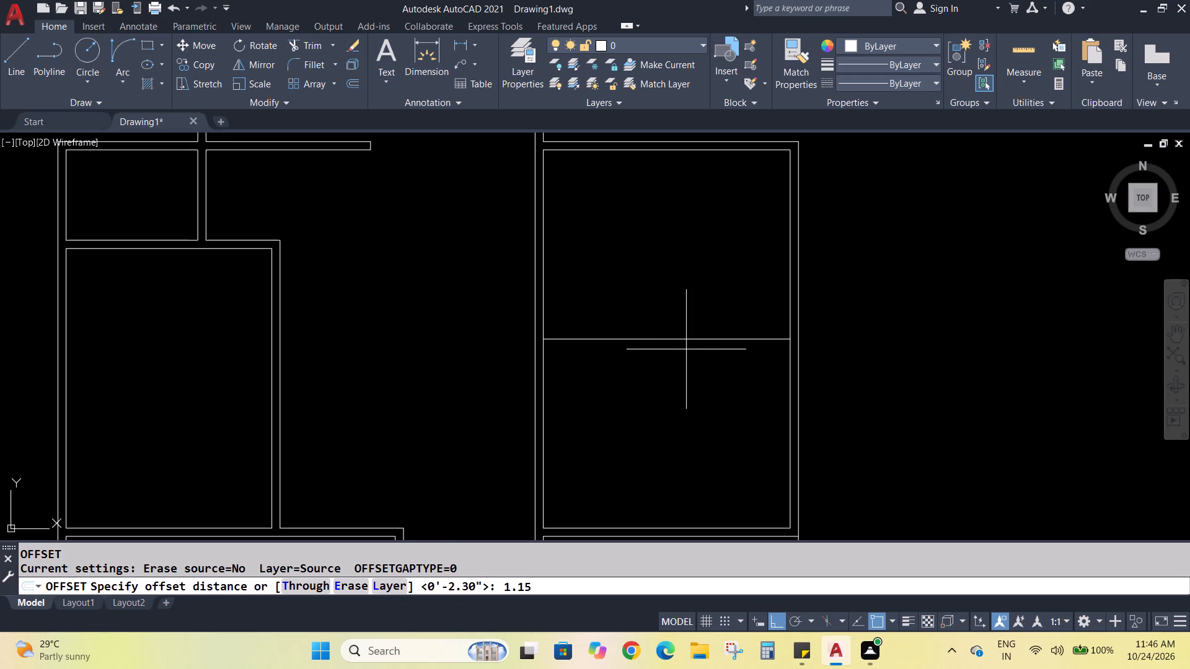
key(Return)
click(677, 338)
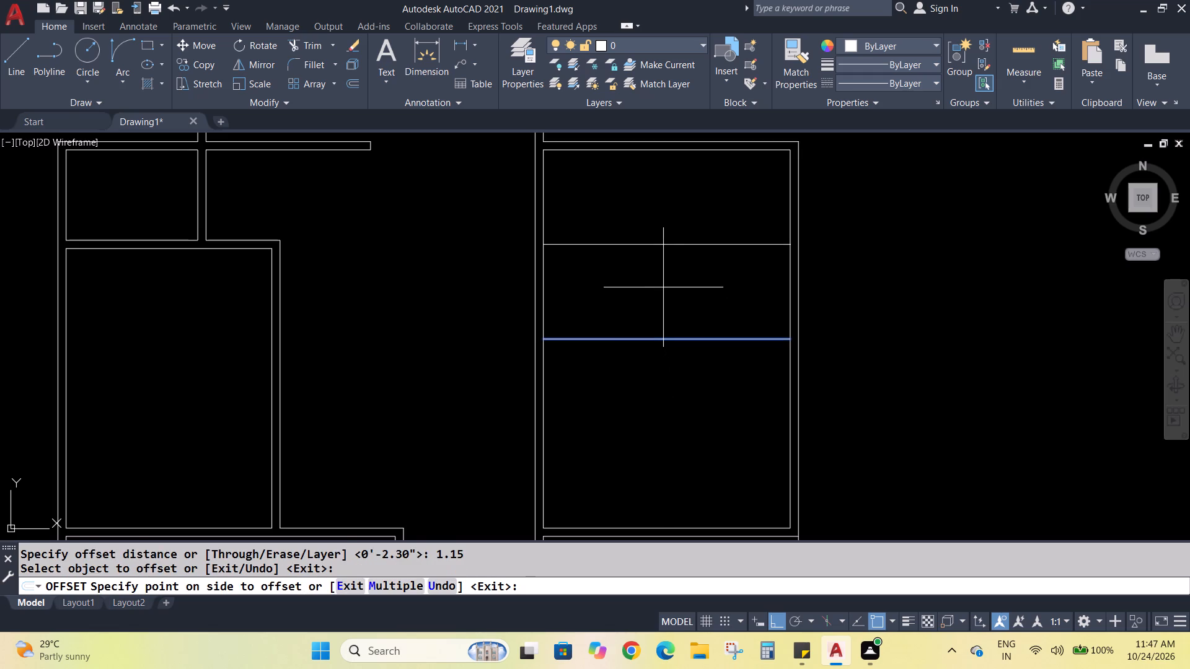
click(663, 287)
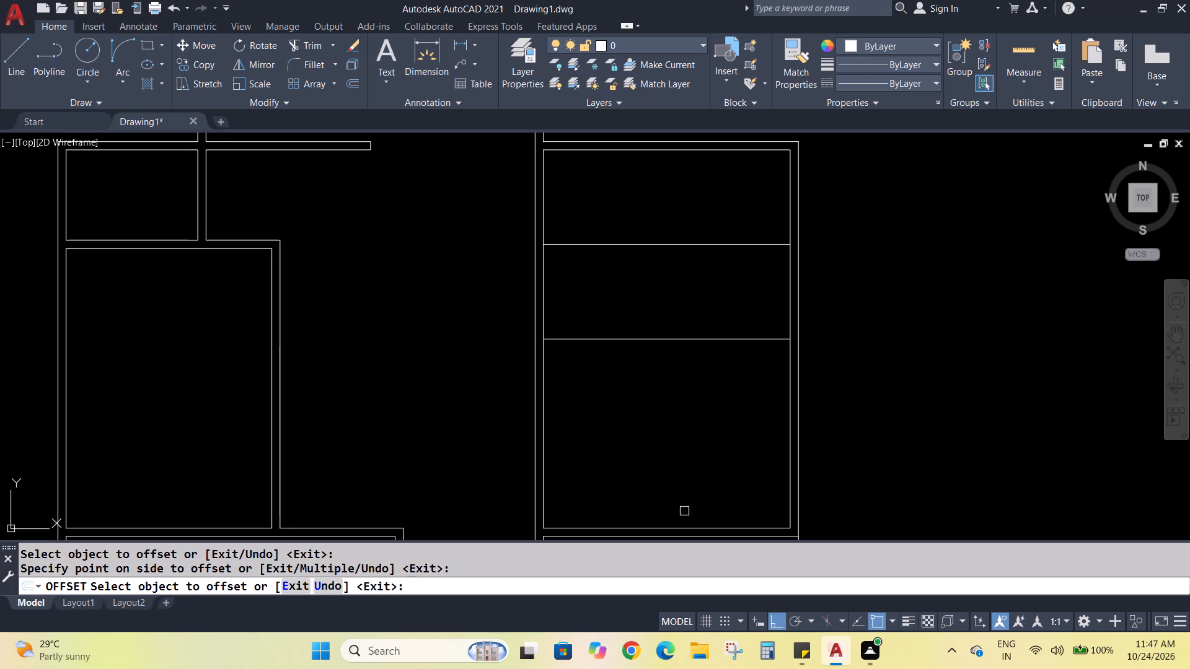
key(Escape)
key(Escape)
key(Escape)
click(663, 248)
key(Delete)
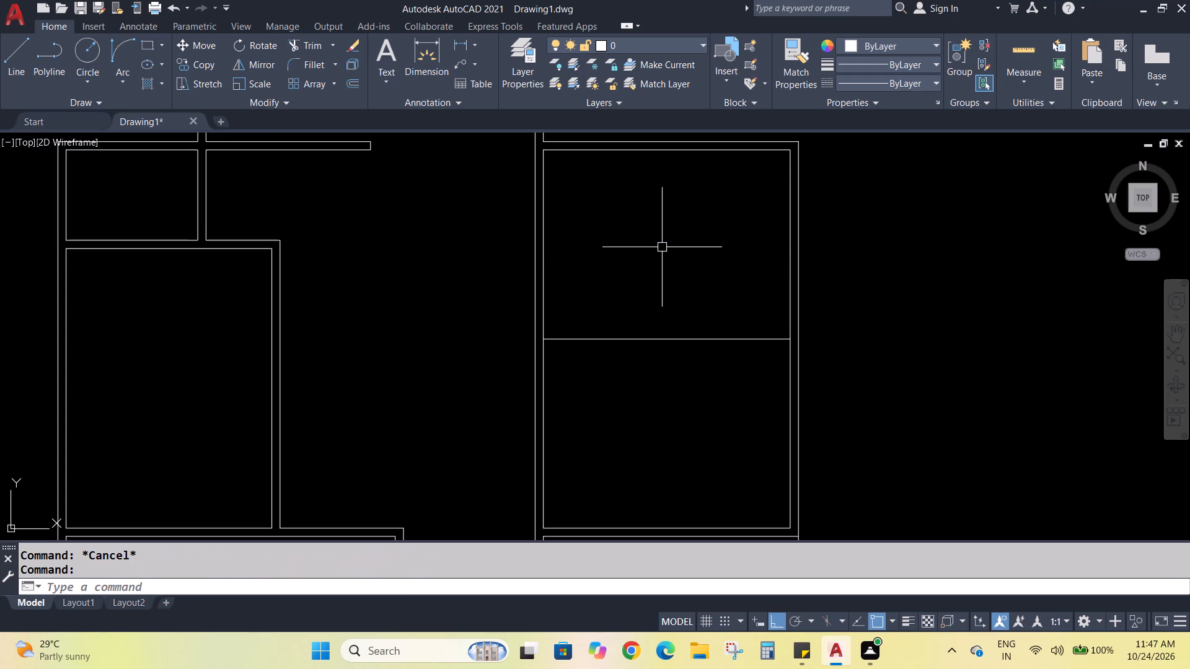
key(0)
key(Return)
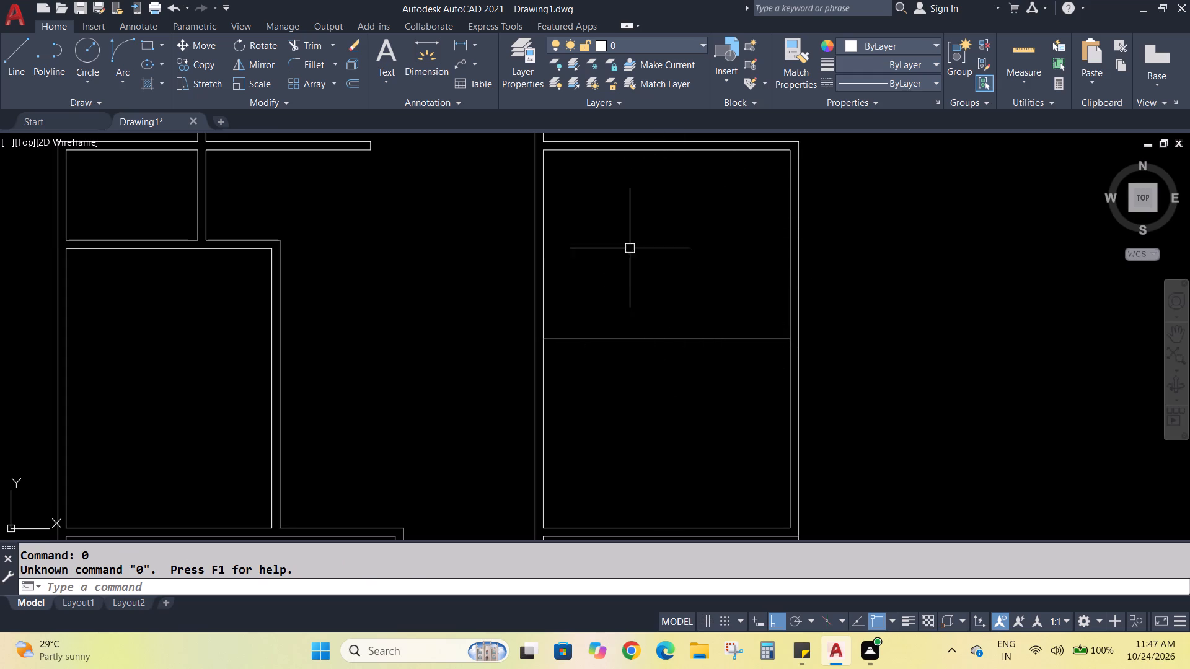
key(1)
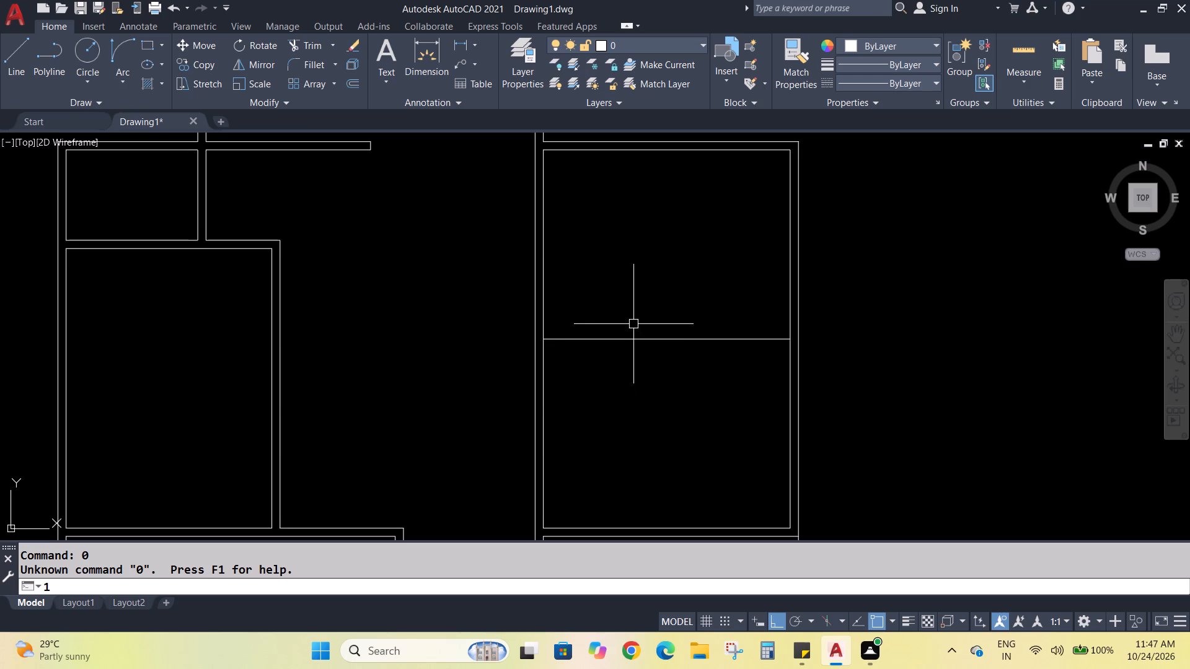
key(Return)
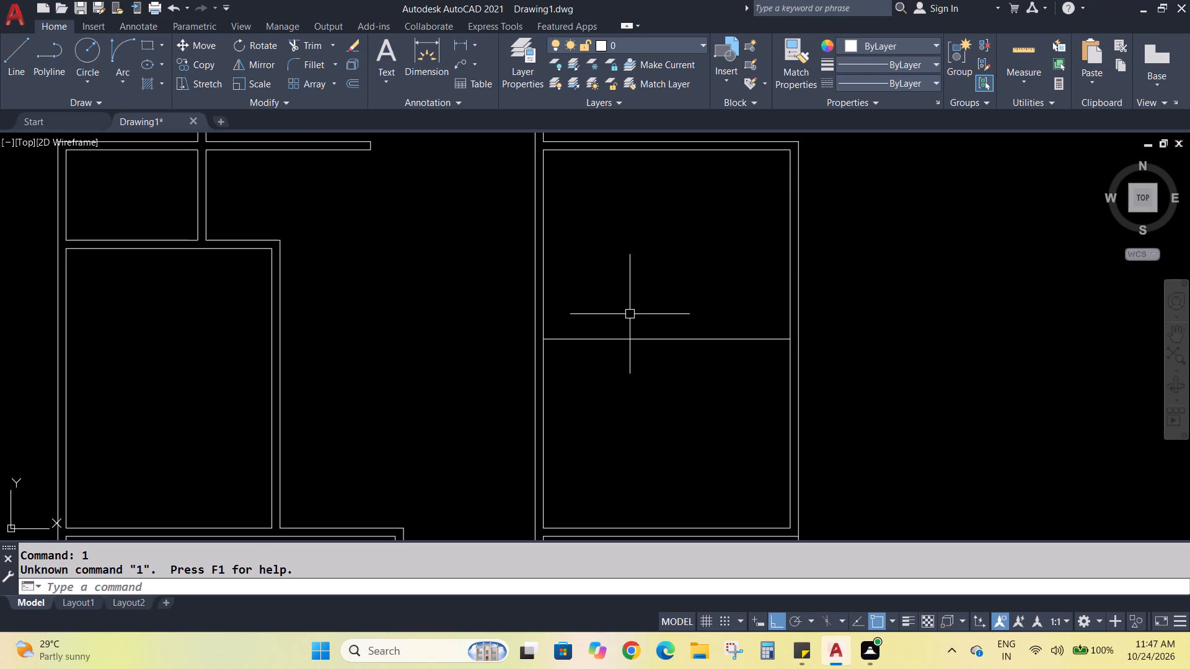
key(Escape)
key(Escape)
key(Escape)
Offset the right-hand room's middle guide line upward by 1".
key(o)
key(Return)
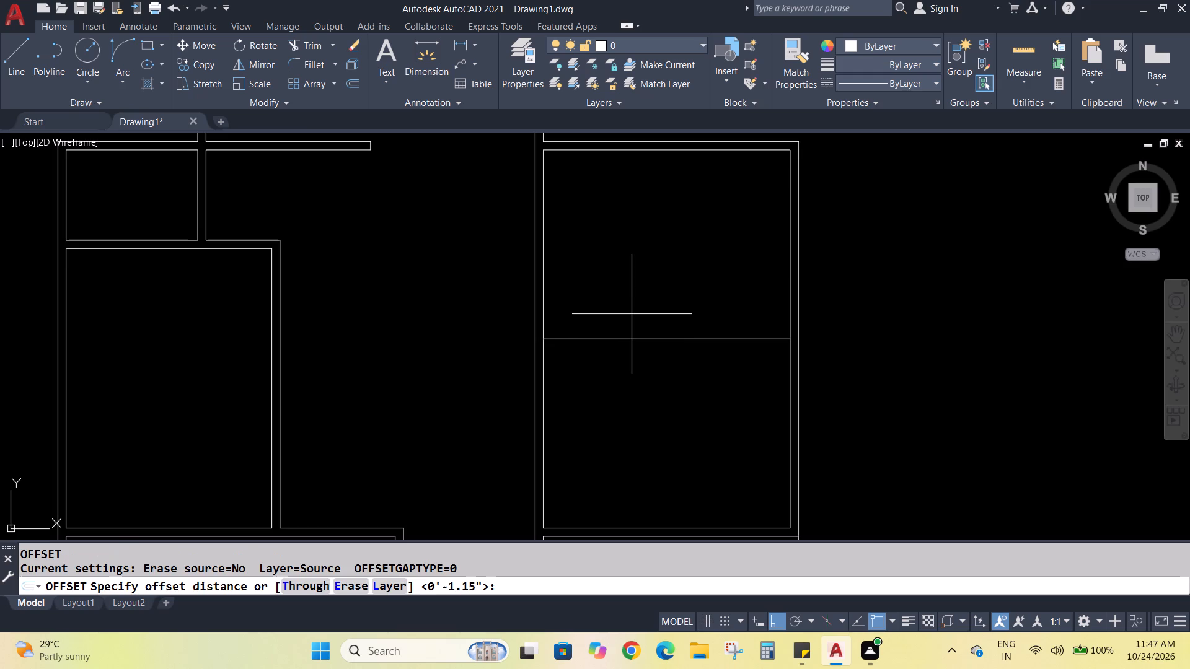
key(1)
key(Return)
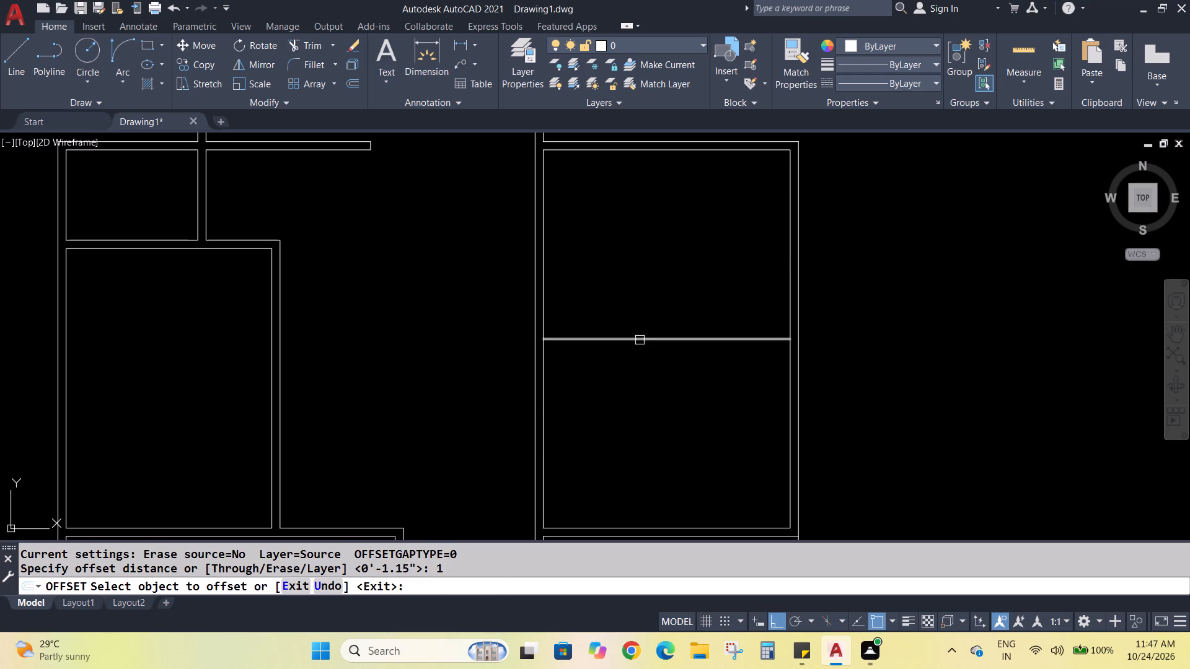
click(640, 340)
click(638, 291)
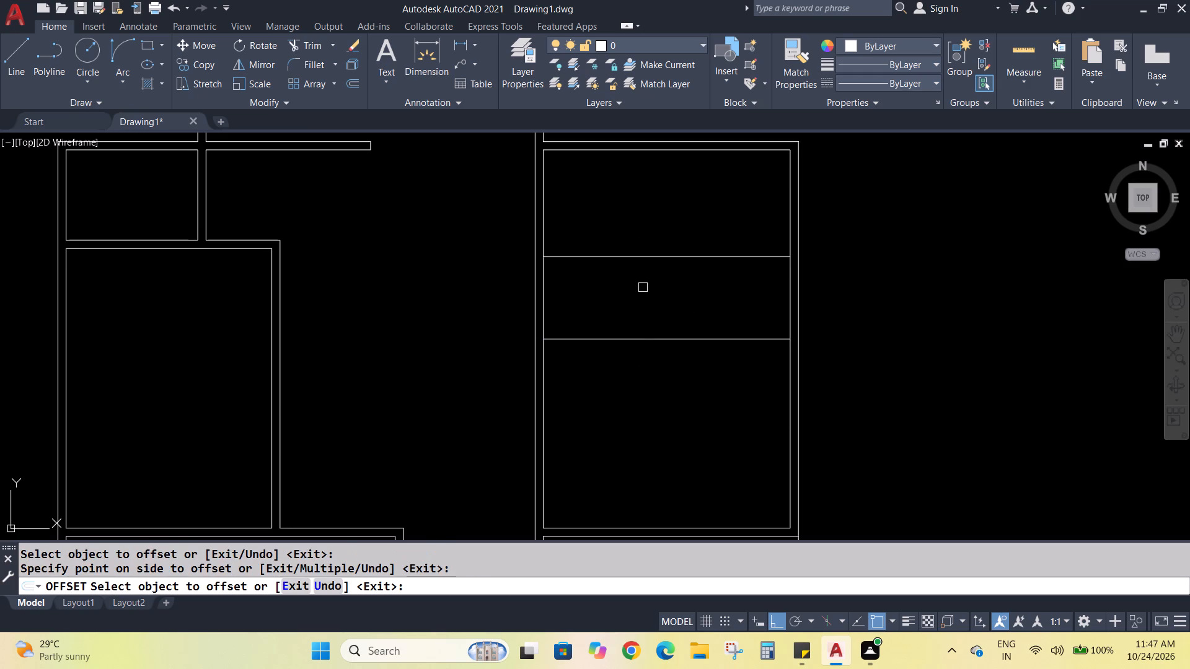
key(Escape)
key(Escape)
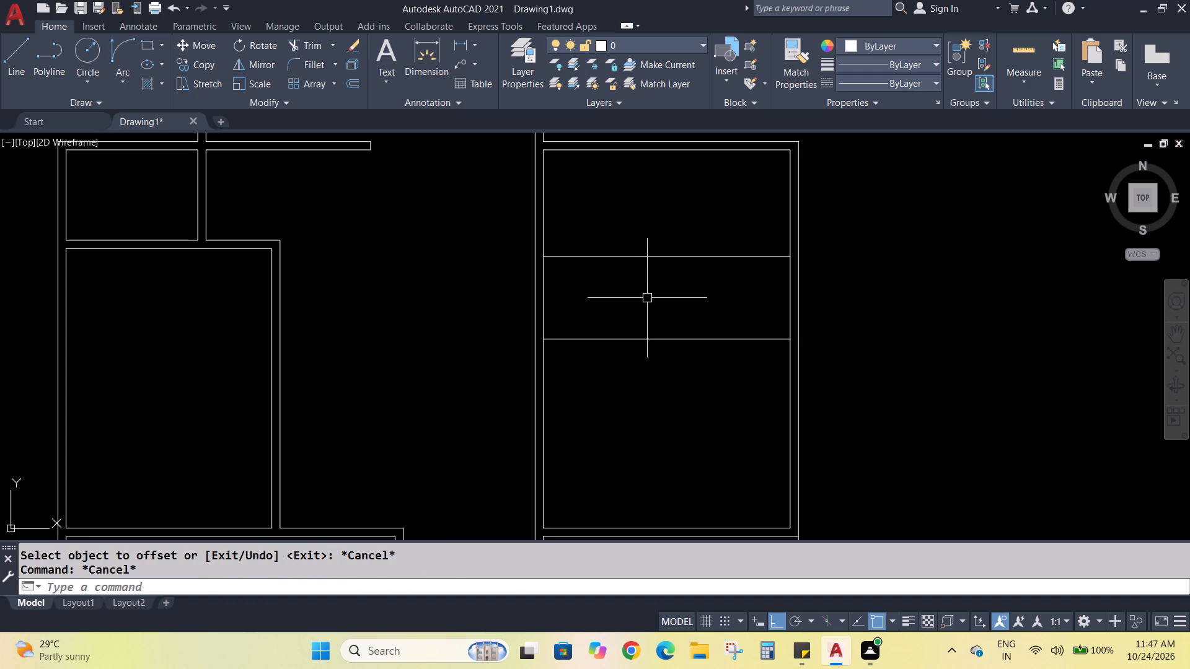
Delete the right-hand room's middle guide line, keeping the upper offset line.
click(648, 339)
key(Delete)
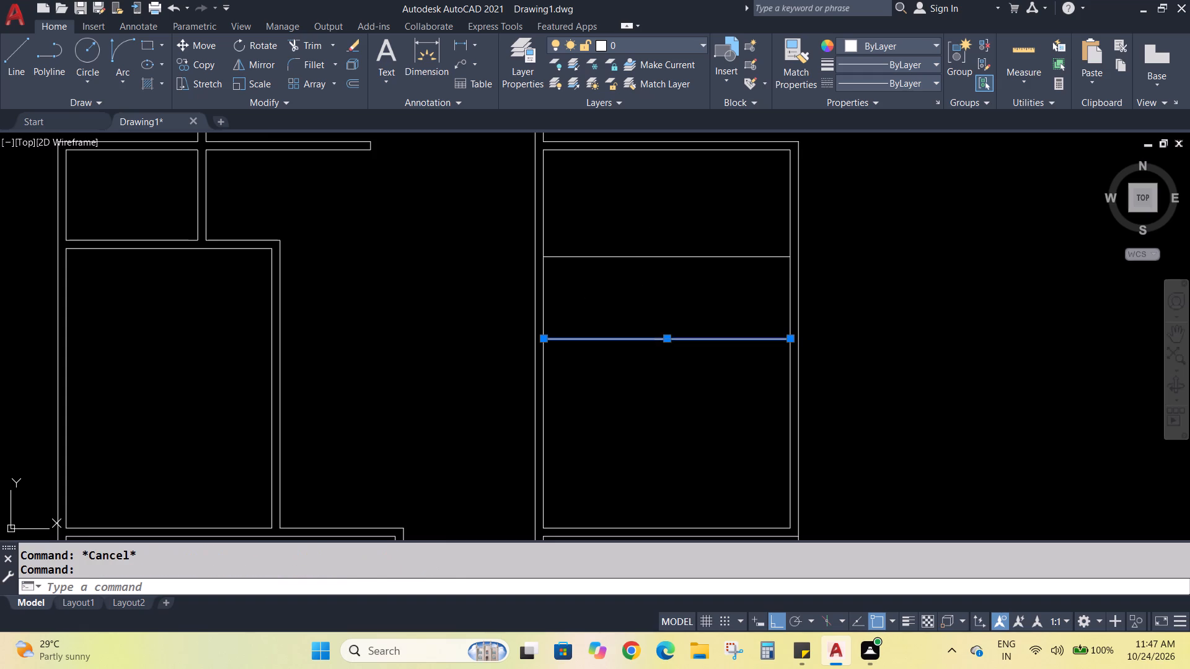
Extend the remaining guide line across the right-hand room's left wall to its outer wall line.
text(EX)
key(Return)
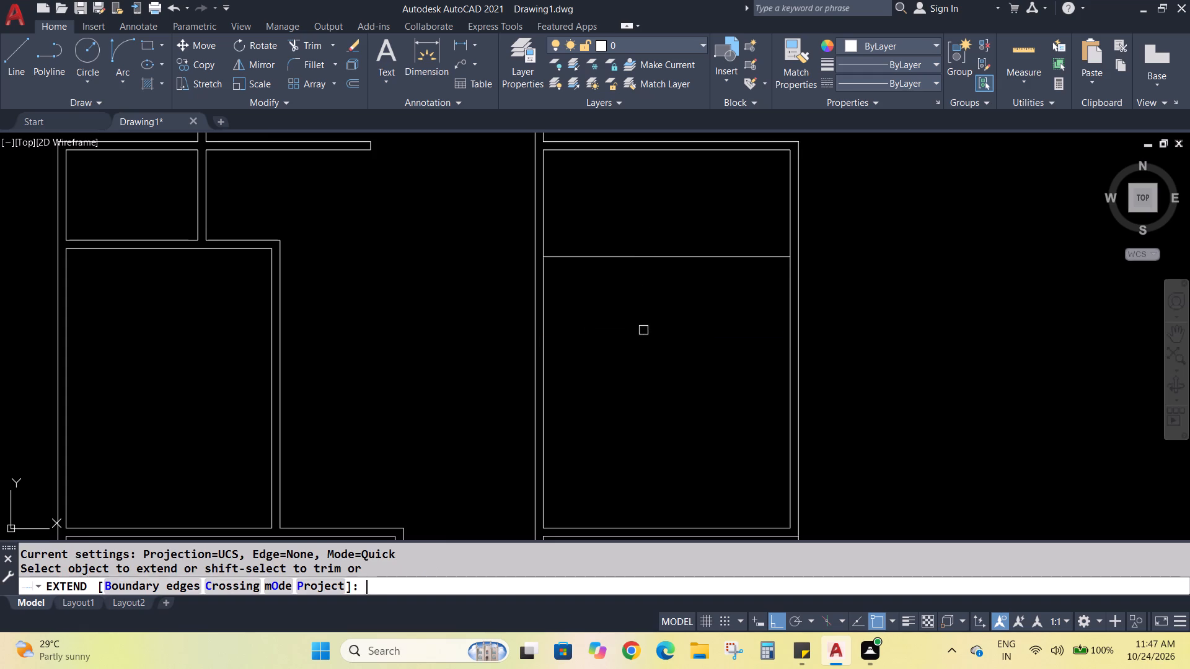
click(573, 256)
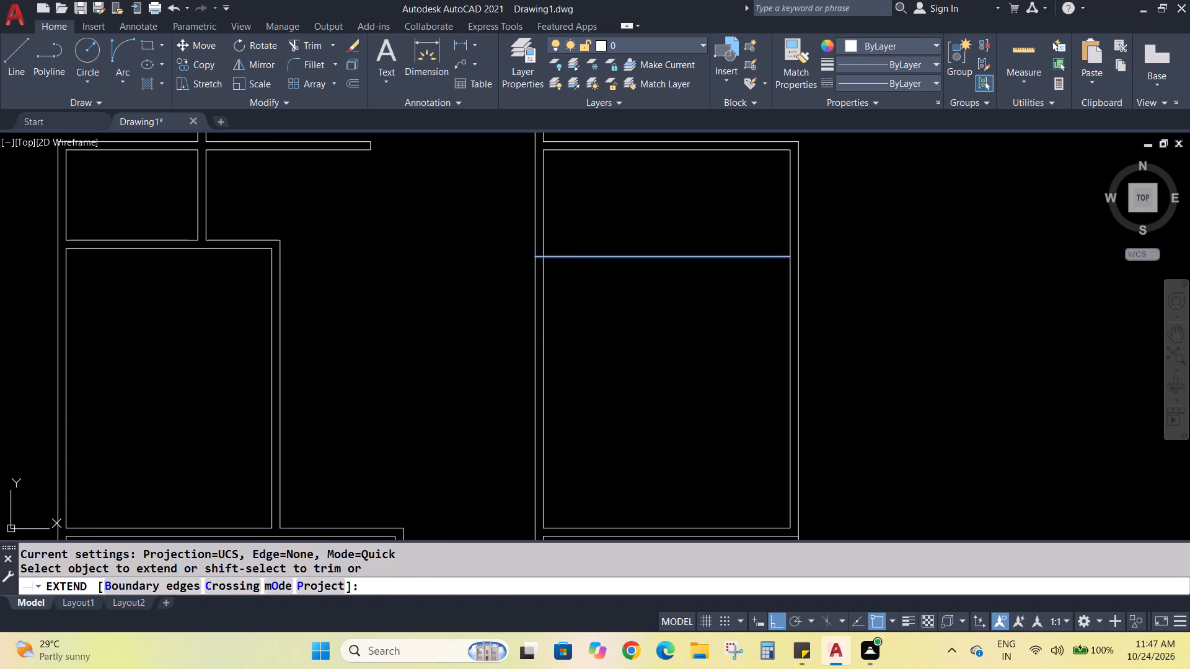
key(Escape)
key(Escape)
key(Escape)
Trim the guide line inside the right-hand room, leaving only the short segment between the left wall's two lines.
text(TR)
key(Return)
click(635, 258)
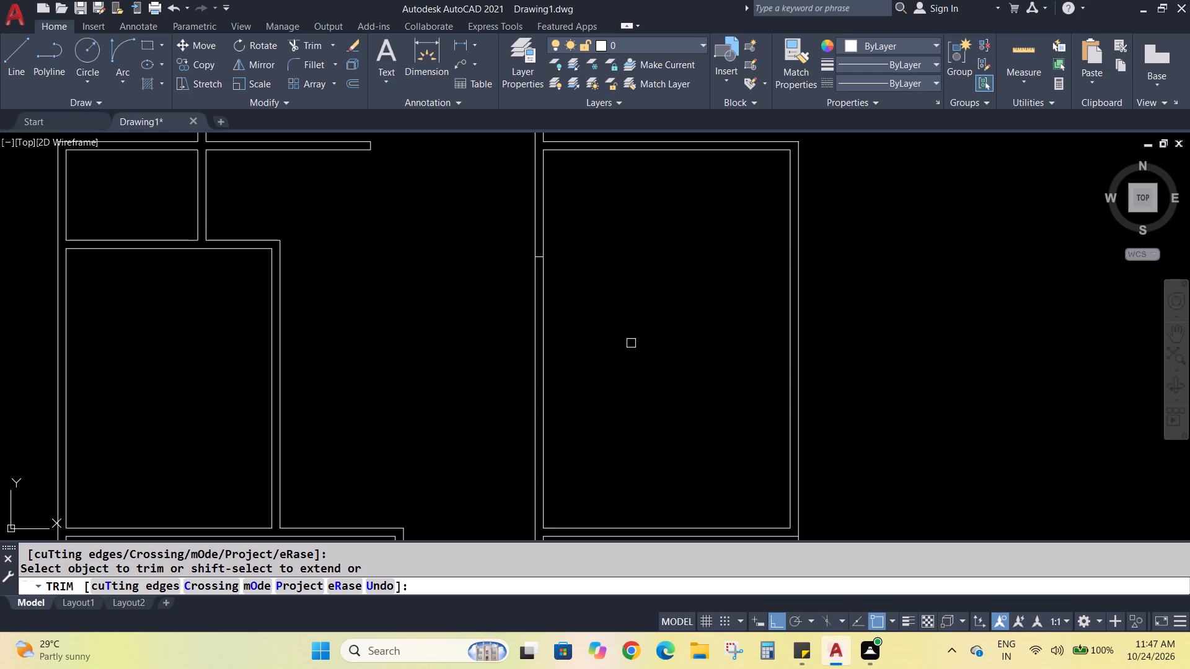
Extend the right-hand room's lower inner wall line across the left wall to its outer line.
key(Escape)
key(Escape)
text(EX)
key(Return)
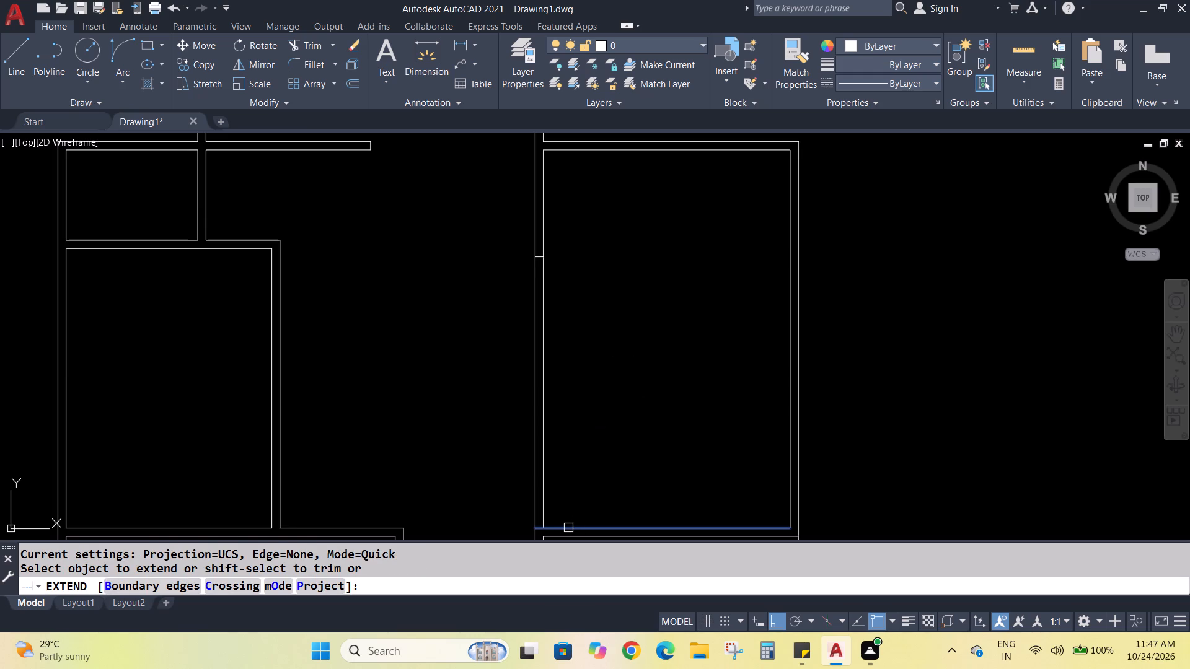
click(568, 528)
key(Escape)
key(Escape)
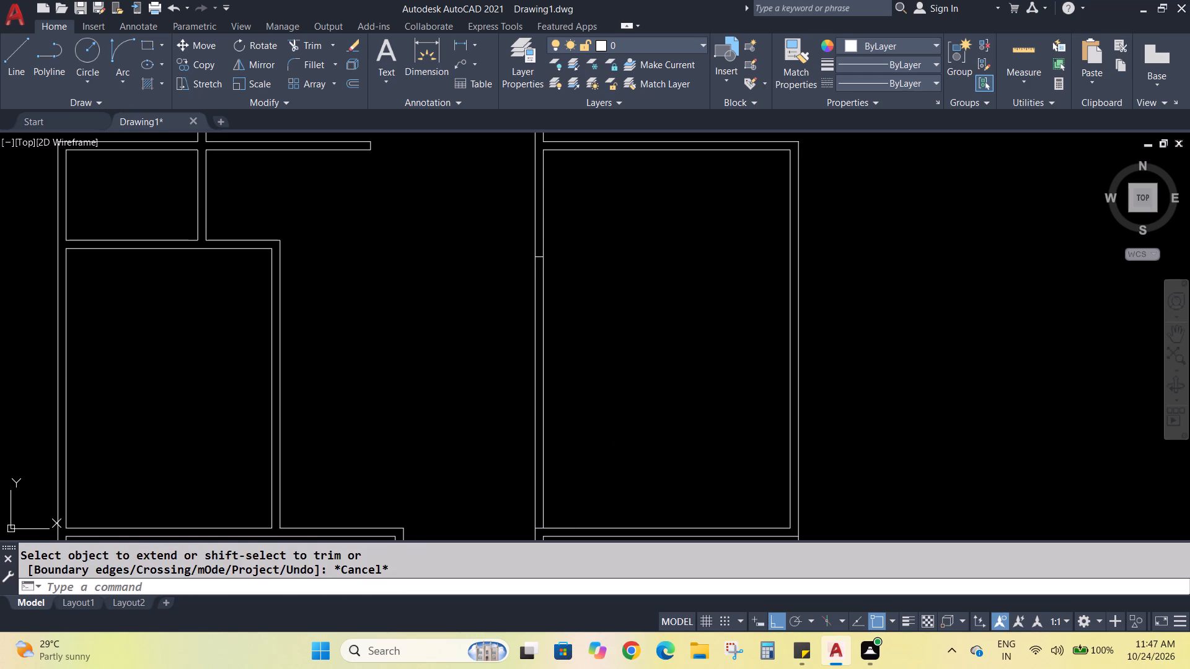
Trim both lines of the right-hand room's left wall between the short segment and the lower wall to open the gap.
key(t)
key(r)
key(Return)
drag(600, 411, 516, 410)
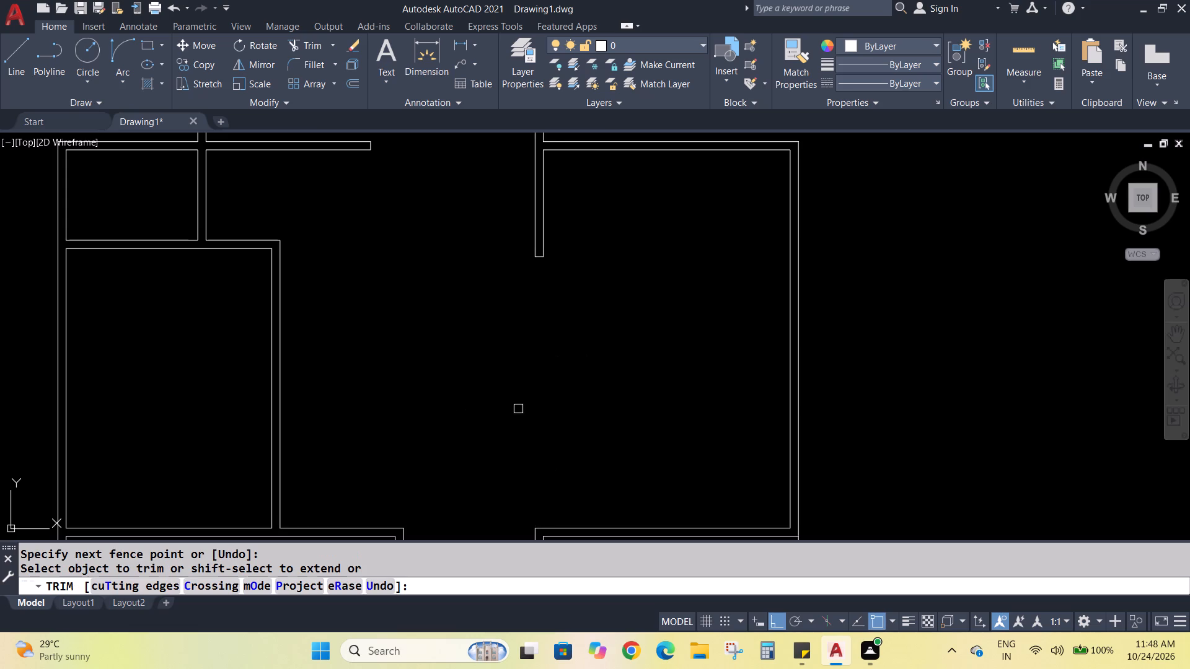
Offset the right-hand room's upper inner wall line 2.30" downward into the room.
scroll(562, 418, down, 2)
scroll(598, 440, up, 1)
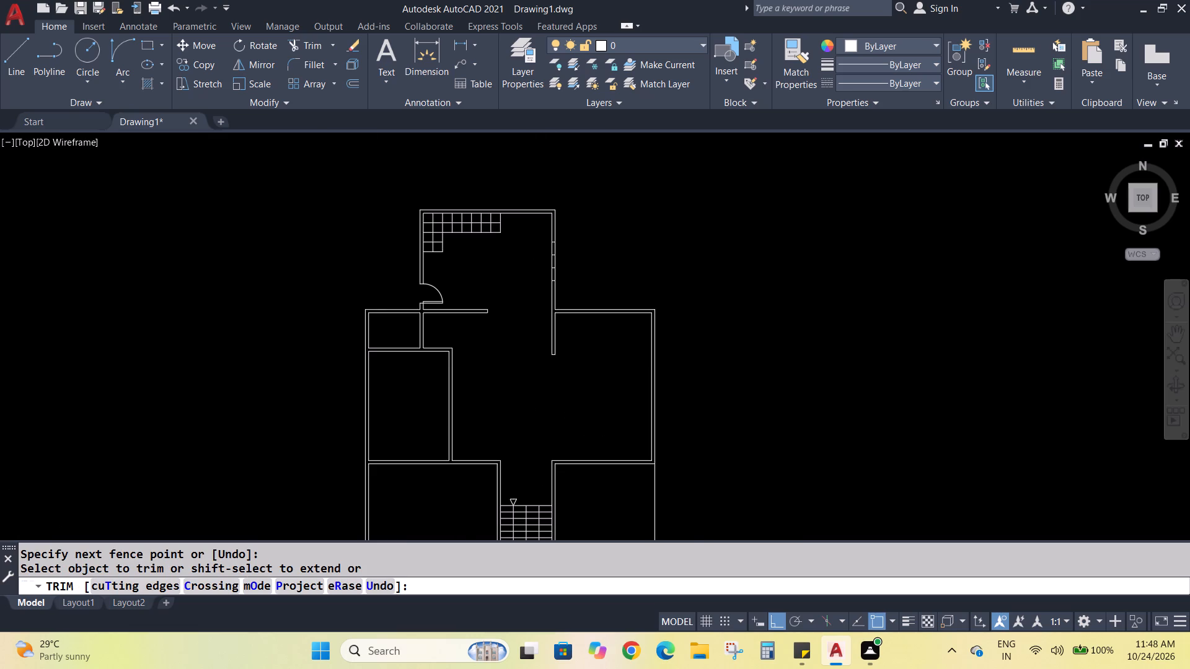
middle_drag(598, 440, 562, 480)
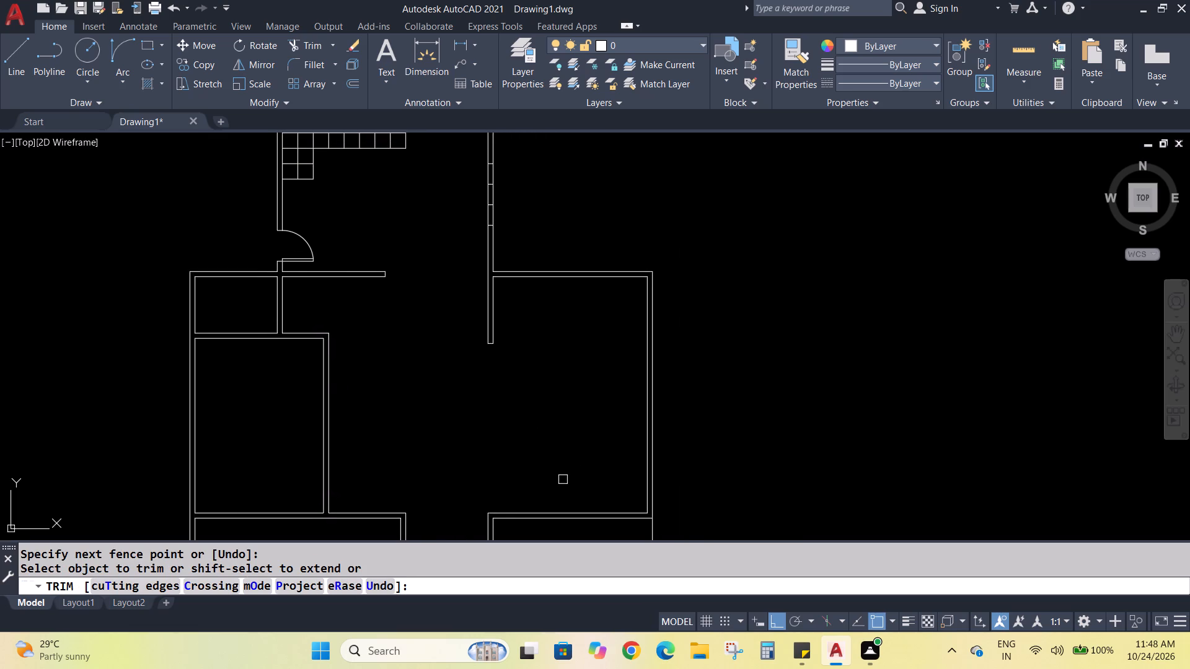
scroll(594, 422, up, 1)
middle_drag(594, 422, 552, 425)
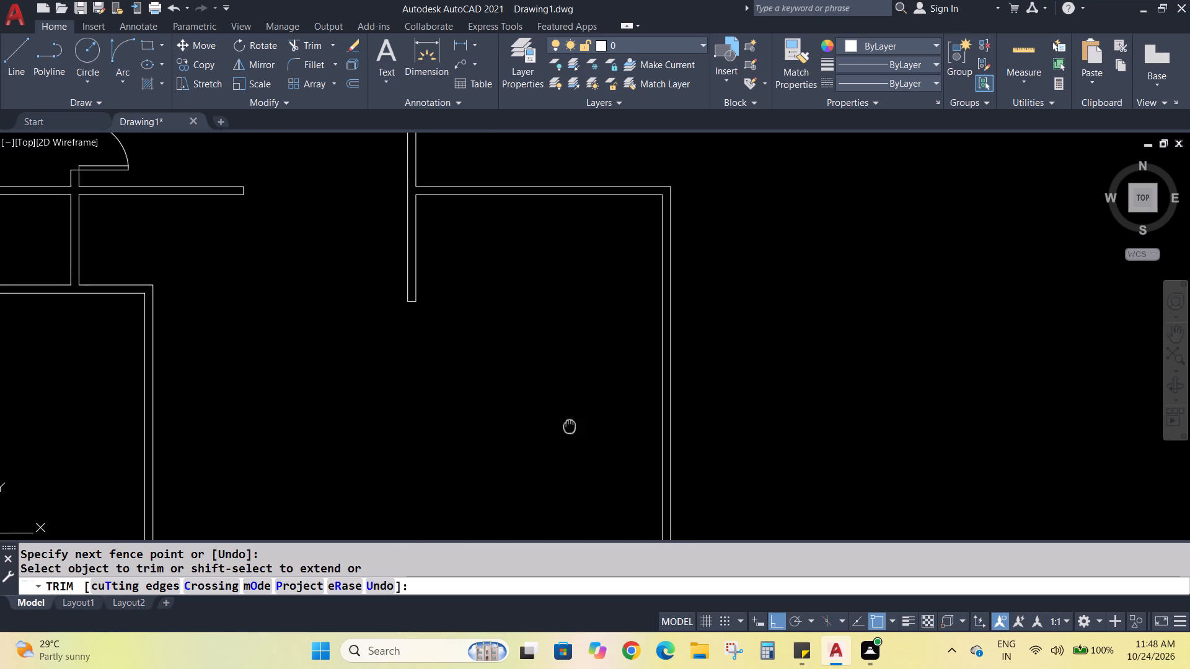
middle_drag(552, 425, 508, 361)
middle_drag(510, 403, 514, 422)
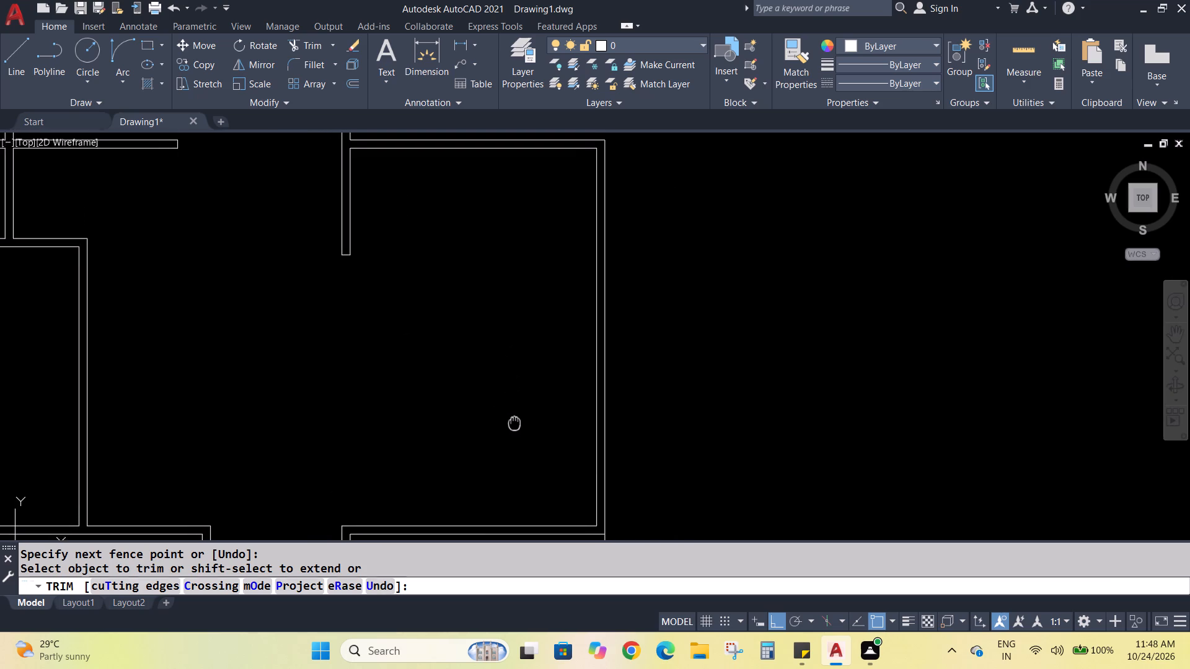
middle_drag(514, 422, 560, 419)
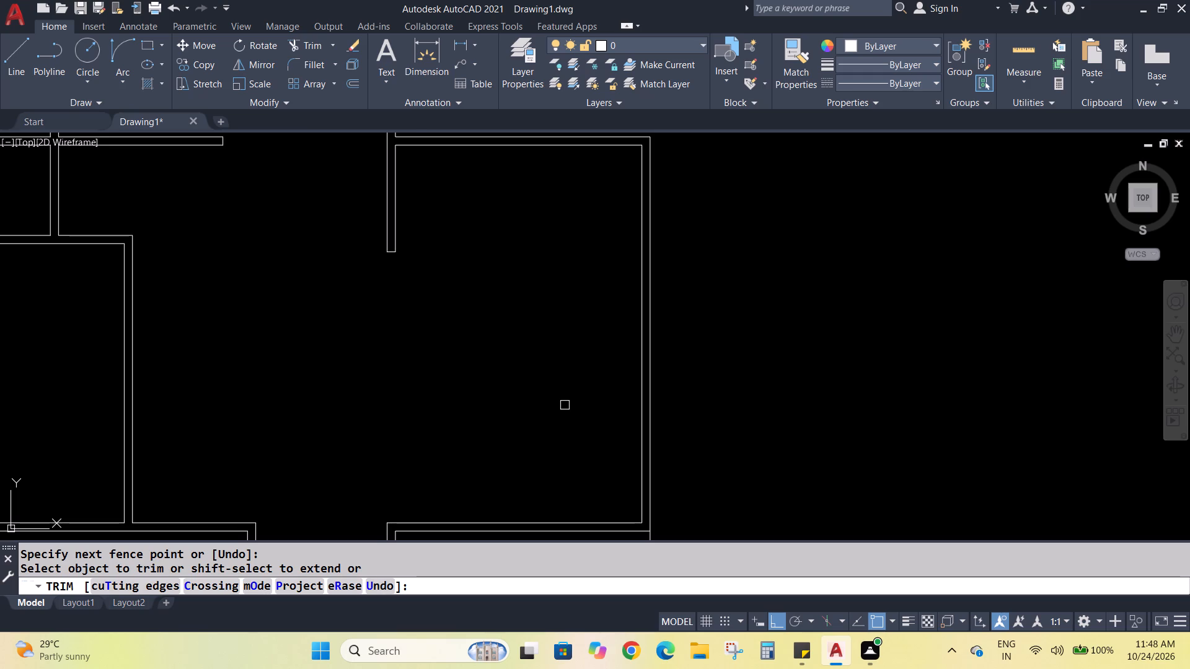
key(Escape)
key(Escape)
key(Escape)
key(o)
key(Return)
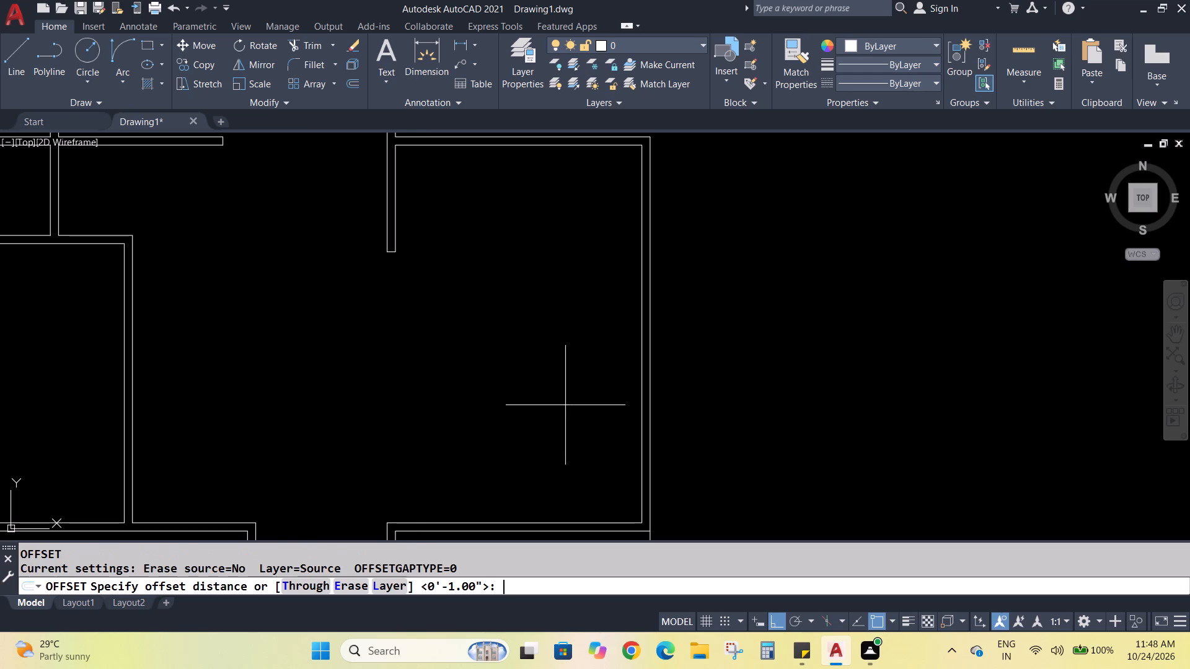
text(2.30)
key(Return)
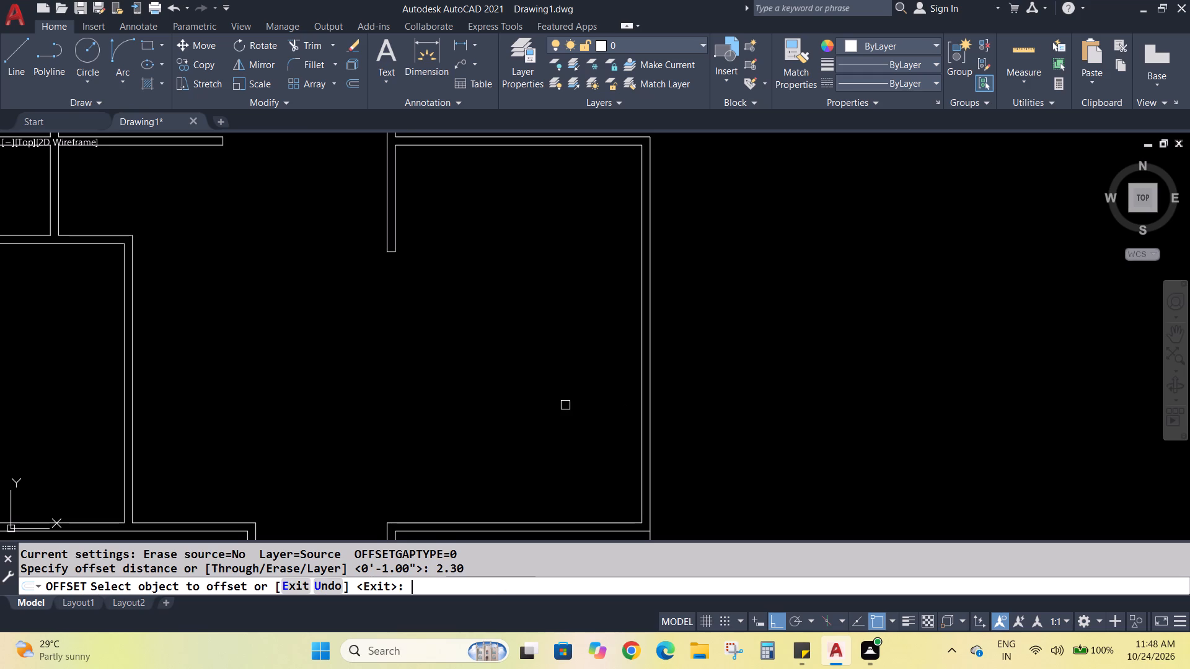
click(497, 147)
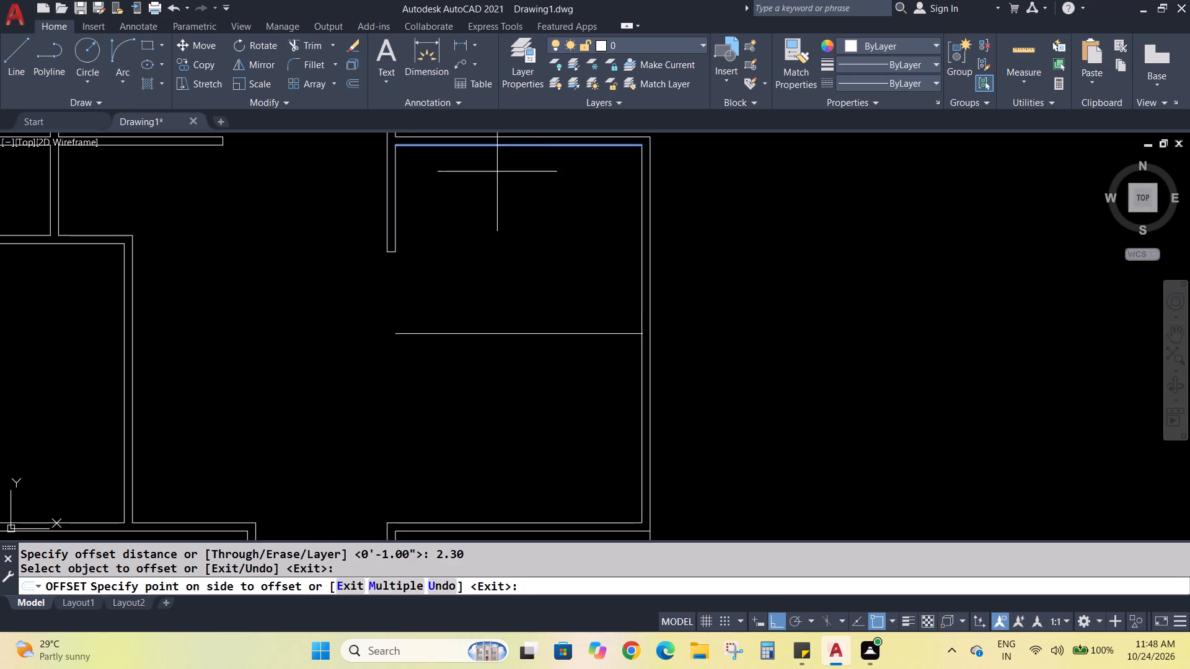
click(503, 271)
key(Escape)
key(Escape)
key(Escape)
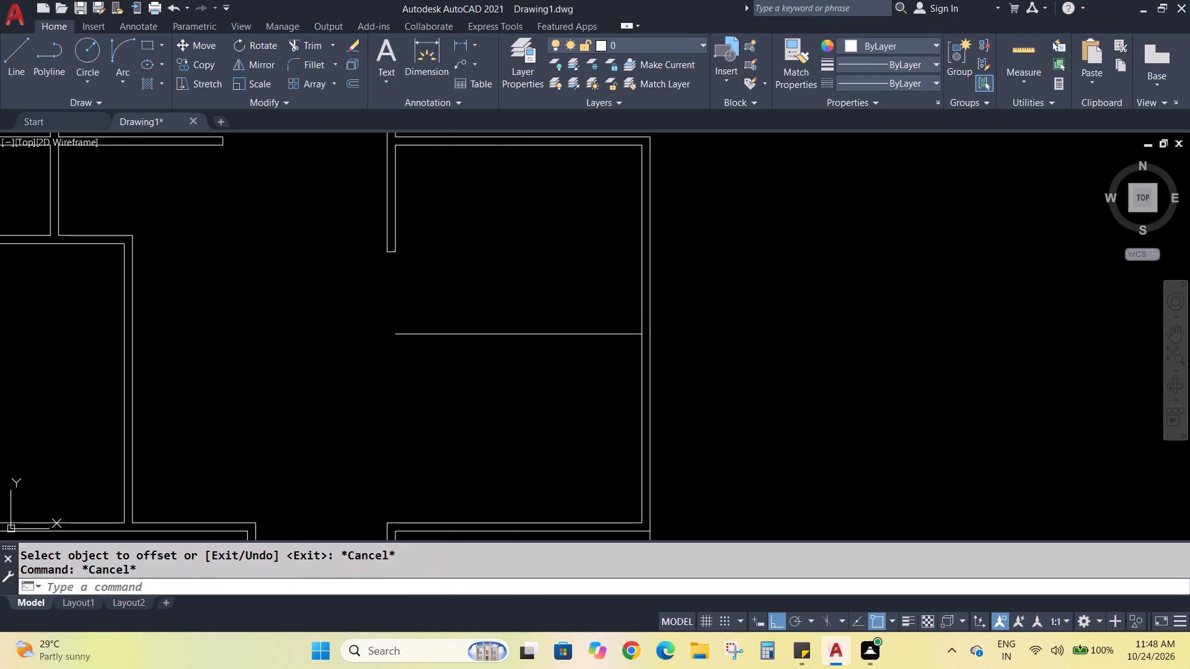
Extend the new guide line across the right-hand room's right wall to its outer line.
text(EX)
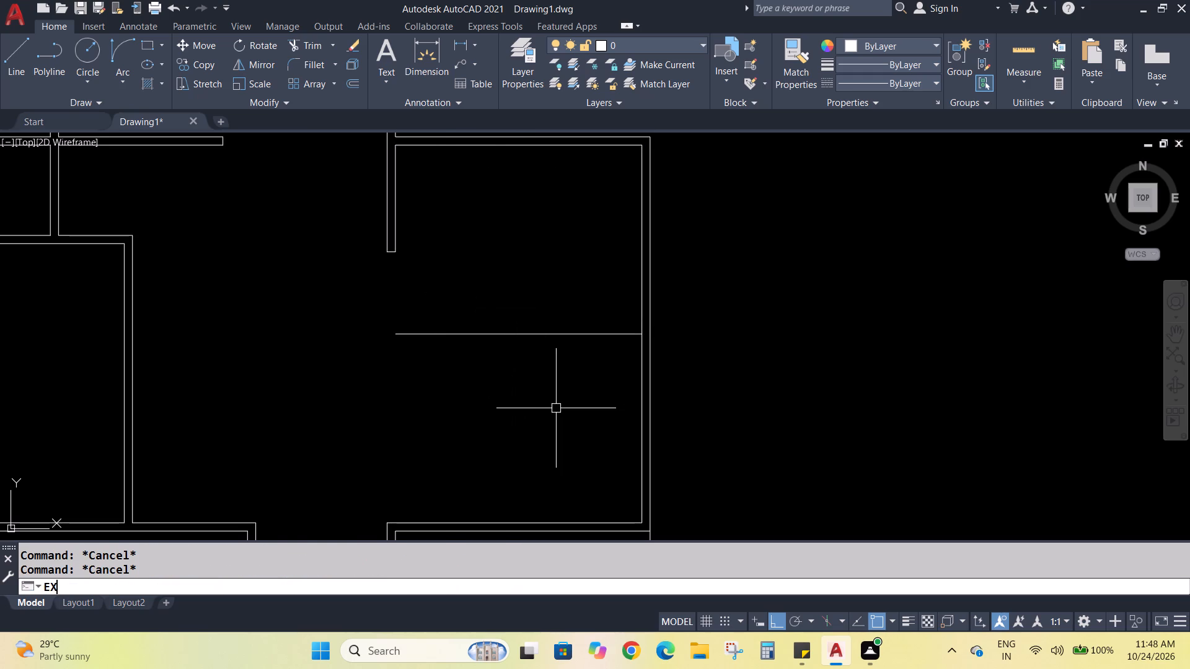
key(Return)
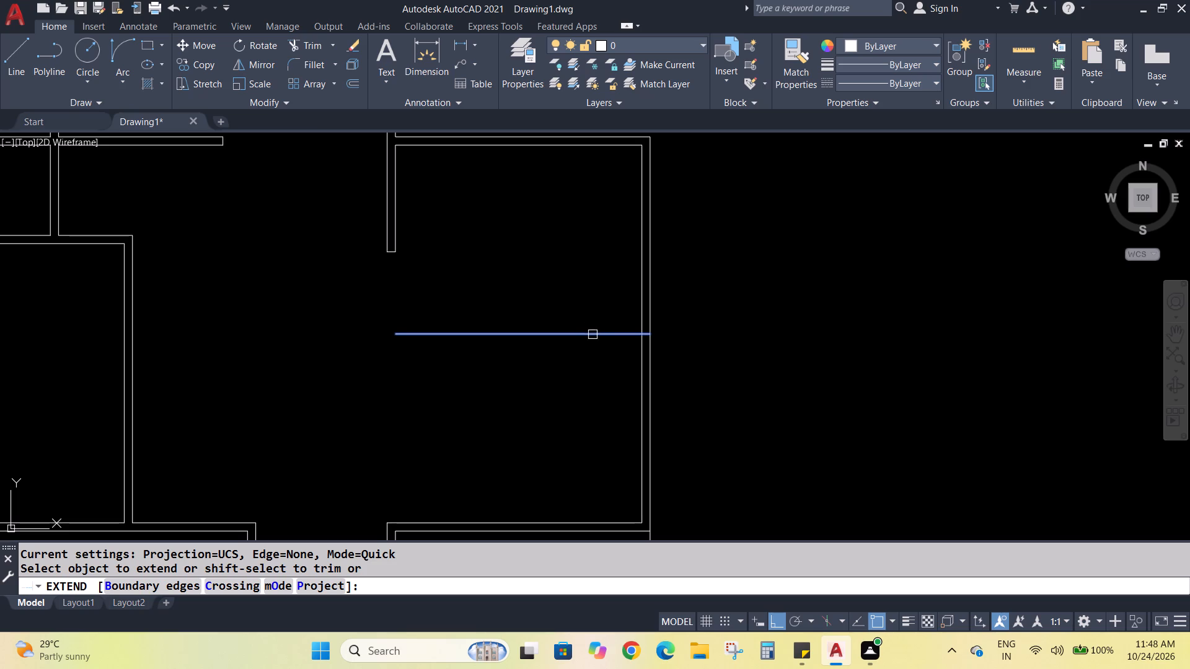
click(594, 336)
key(Escape)
key(Escape)
Trim the guide line inside the right-hand room, leaving only the short segment between the right wall's two lines.
text(TR)
key(Return)
click(579, 336)
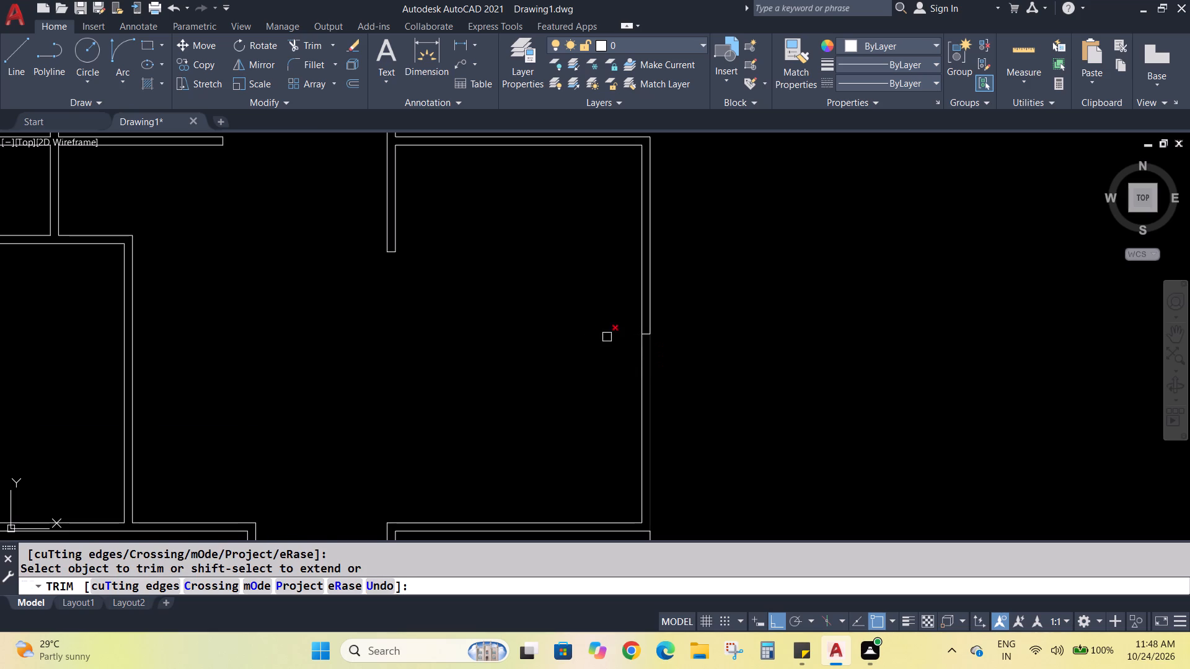
scroll(572, 328, up, 2)
scroll(572, 328, down, 4)
scroll(557, 323, up, 1)
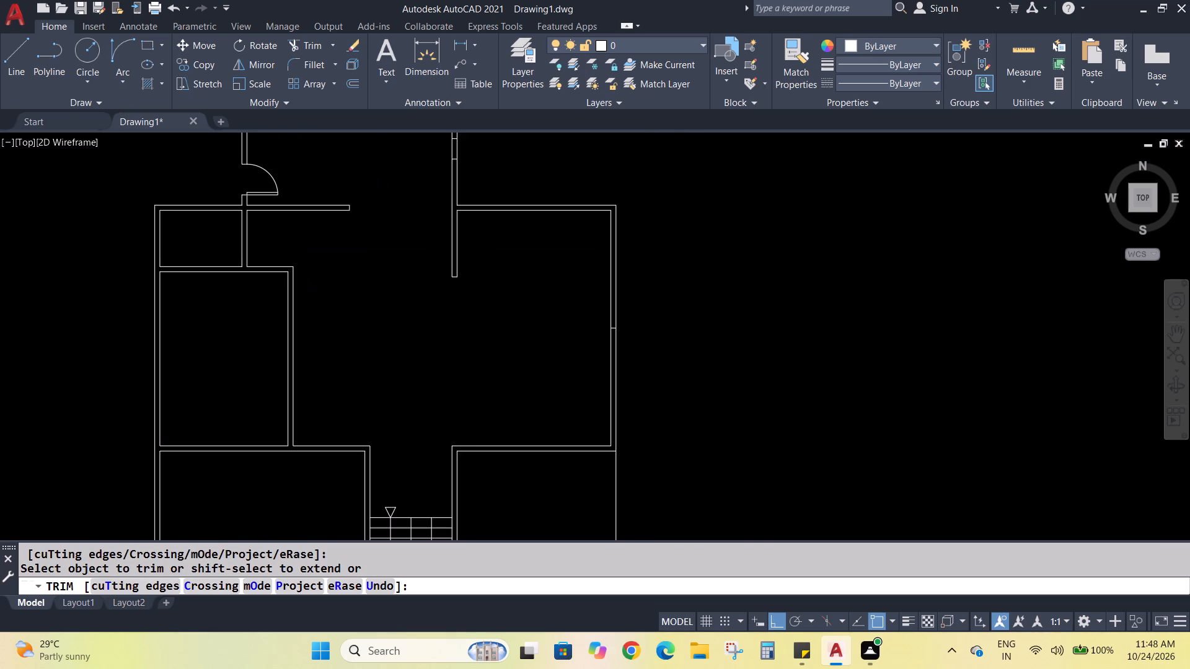
key(Escape)
key(Escape)
Offset the short segment in the right-hand room's right wall 1.15" upward and 1.15" downward.
scroll(562, 321, up, 1)
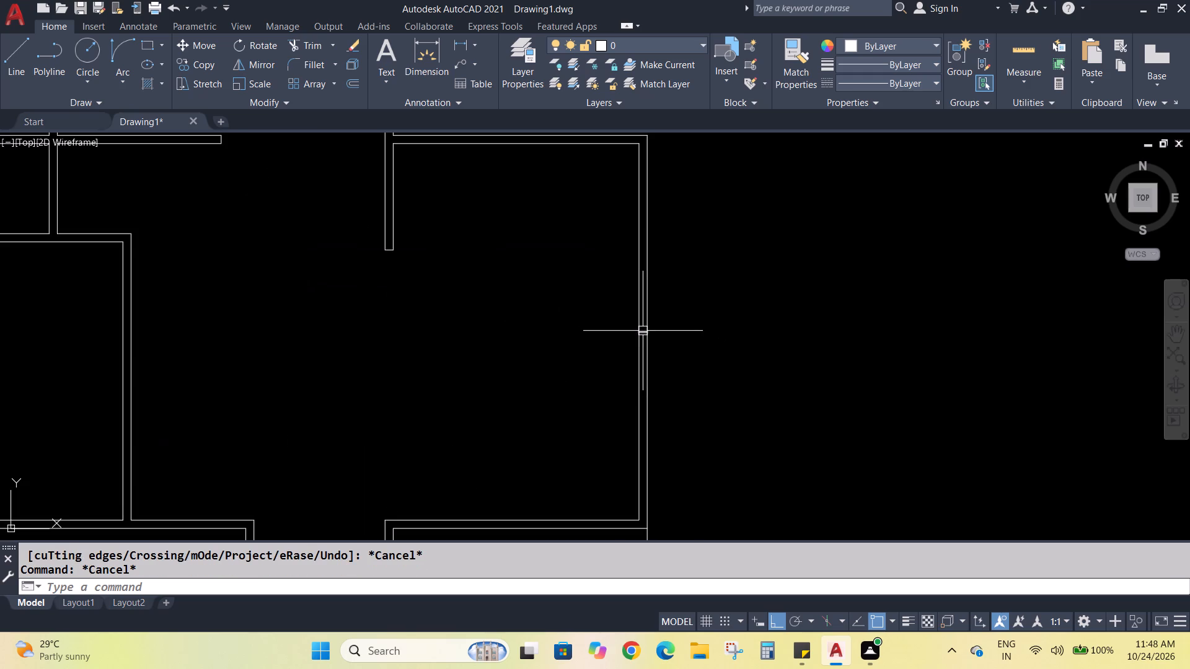
key(o)
key(Return)
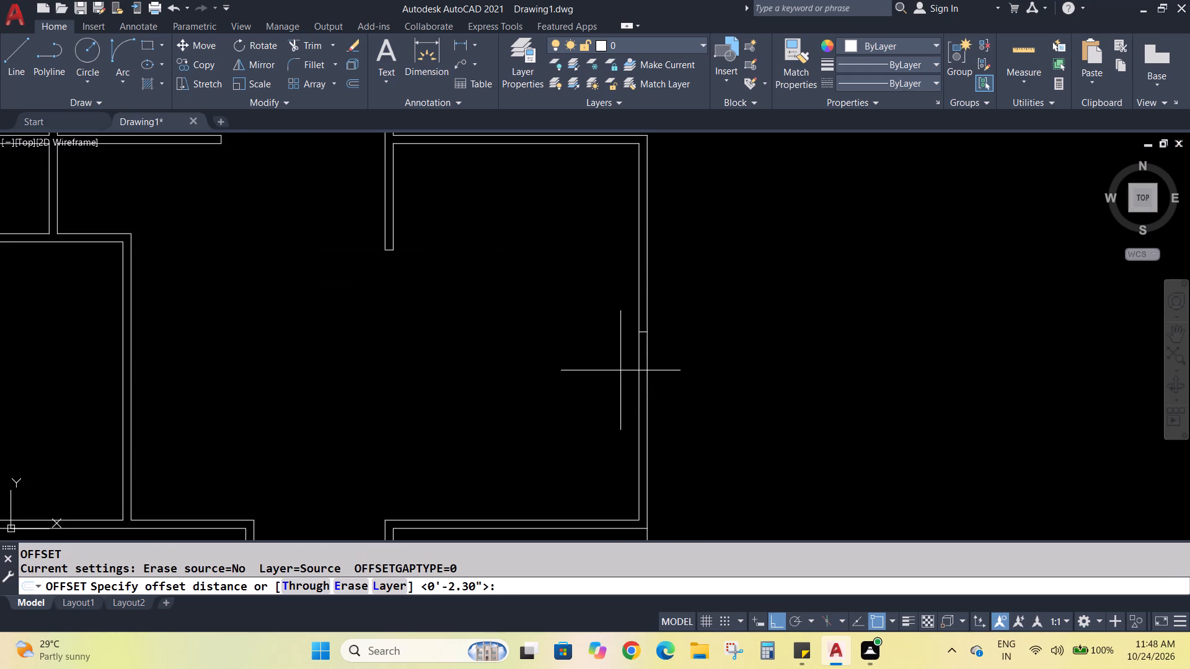
key(1)
key(period)
key(1)
key(5)
key(Return)
click(643, 333)
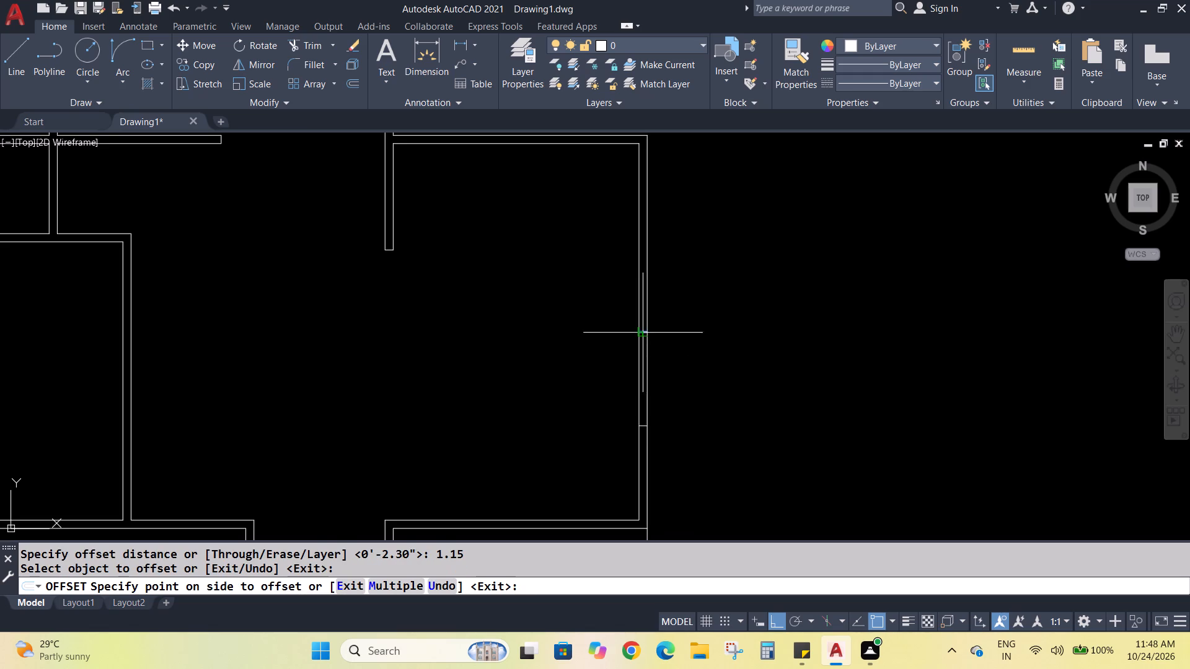
click(645, 275)
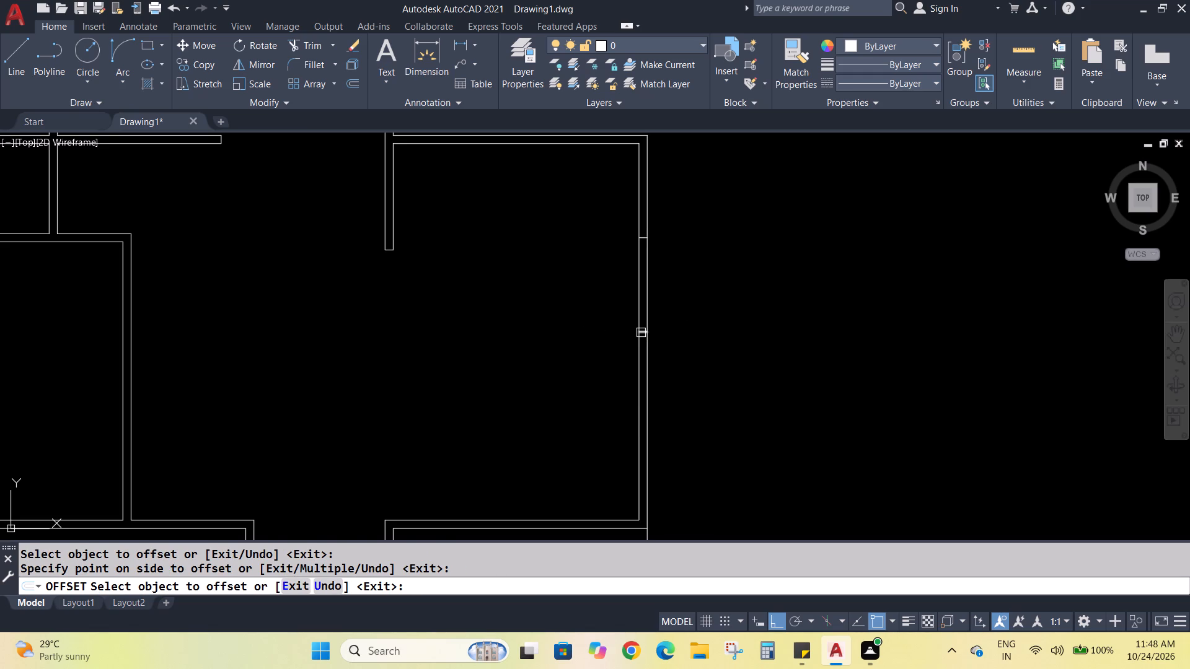
click(642, 332)
click(645, 399)
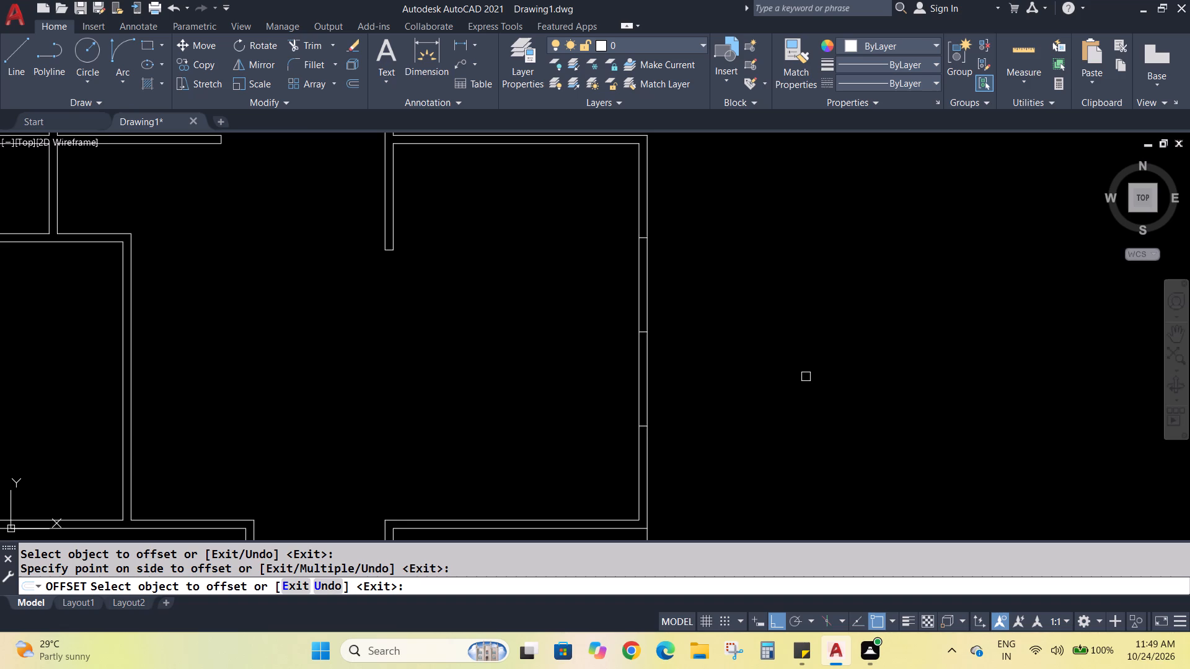
key(Escape)
key(Escape)
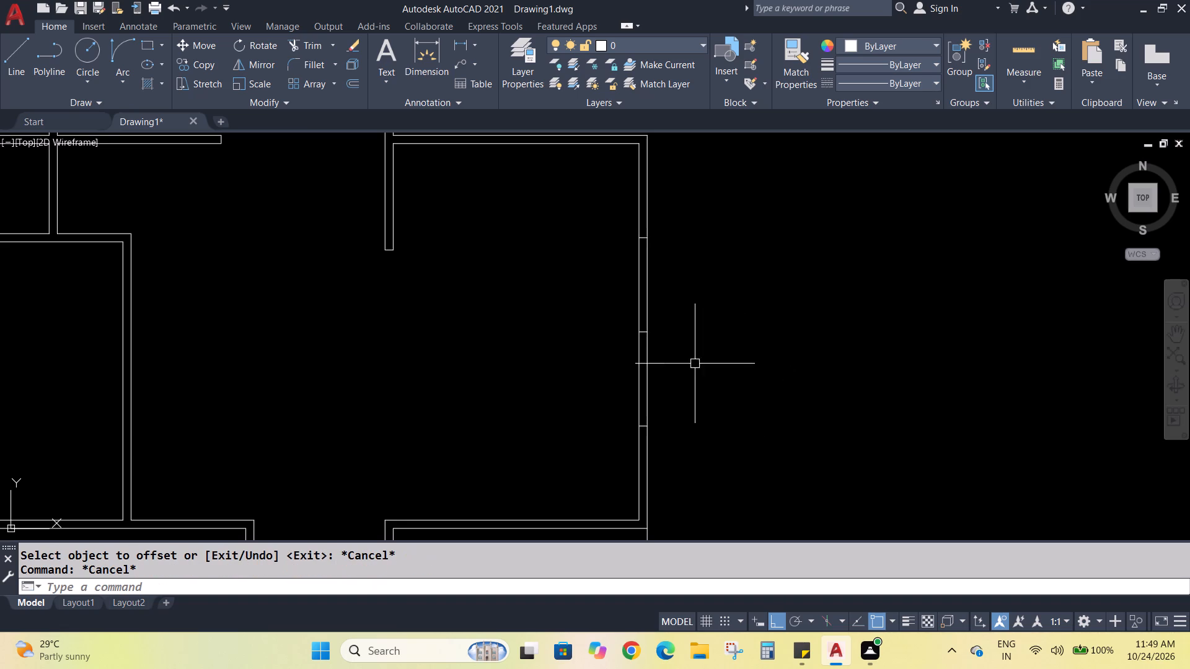
Delete the middle short segment in the right wall, keeping the two offset segments.
click(645, 333)
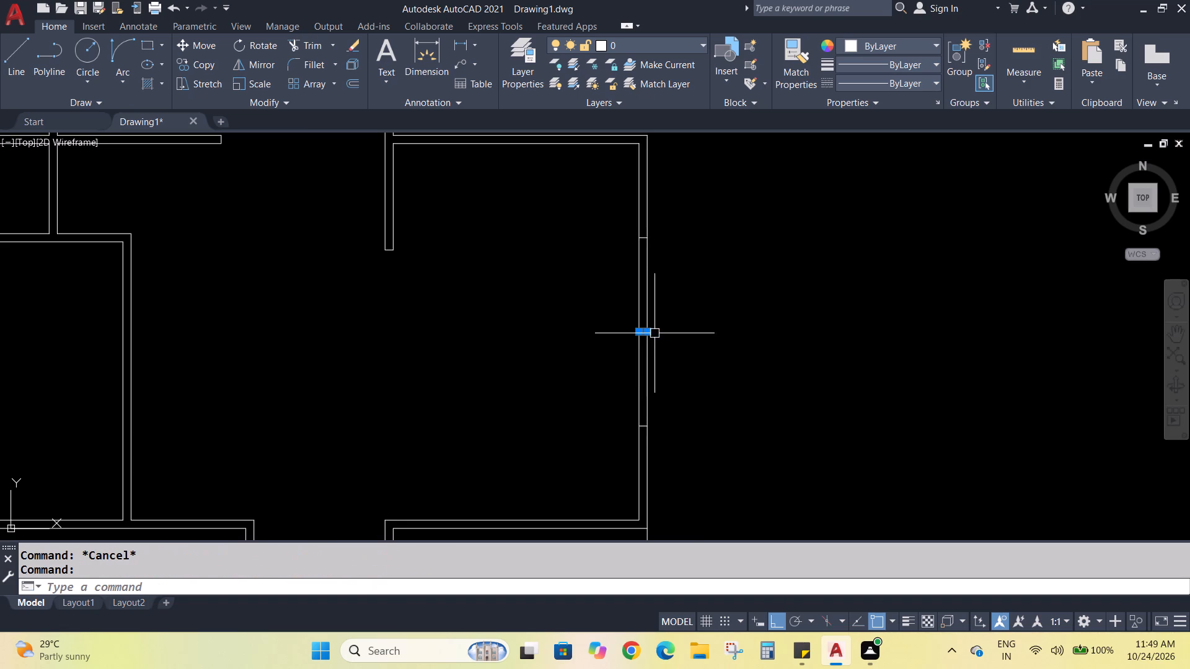
key(Delete)
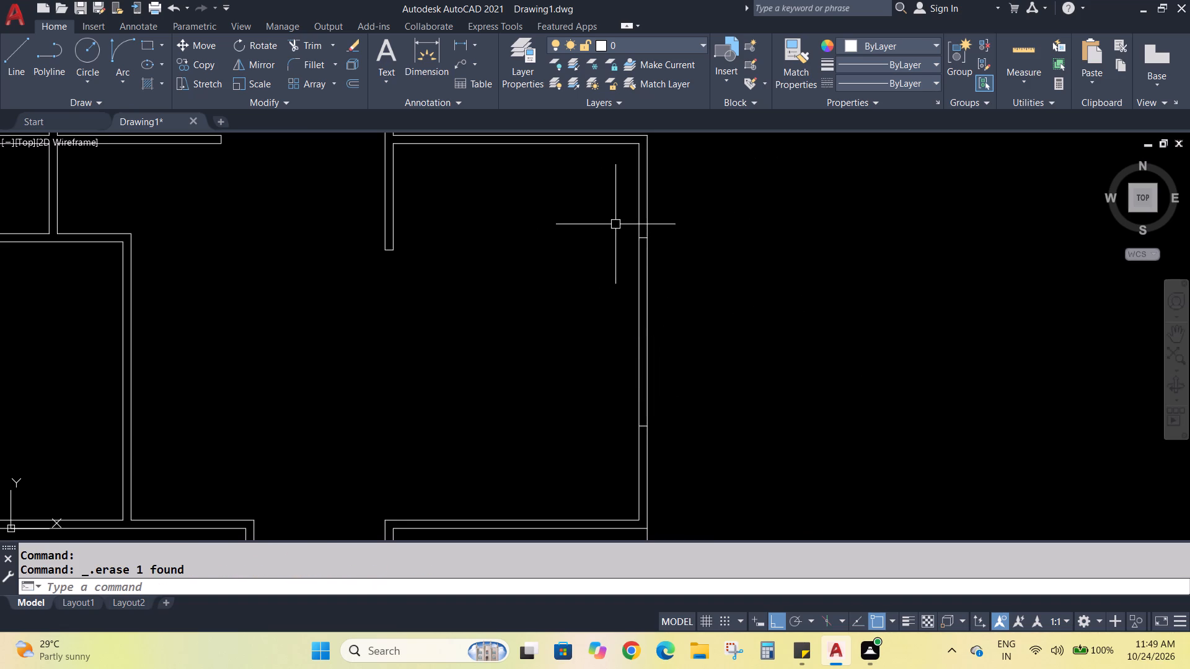
Offset each of the two remaining short segments in the right wall 0.50" both upward and downward.
key(o)
key(Return)
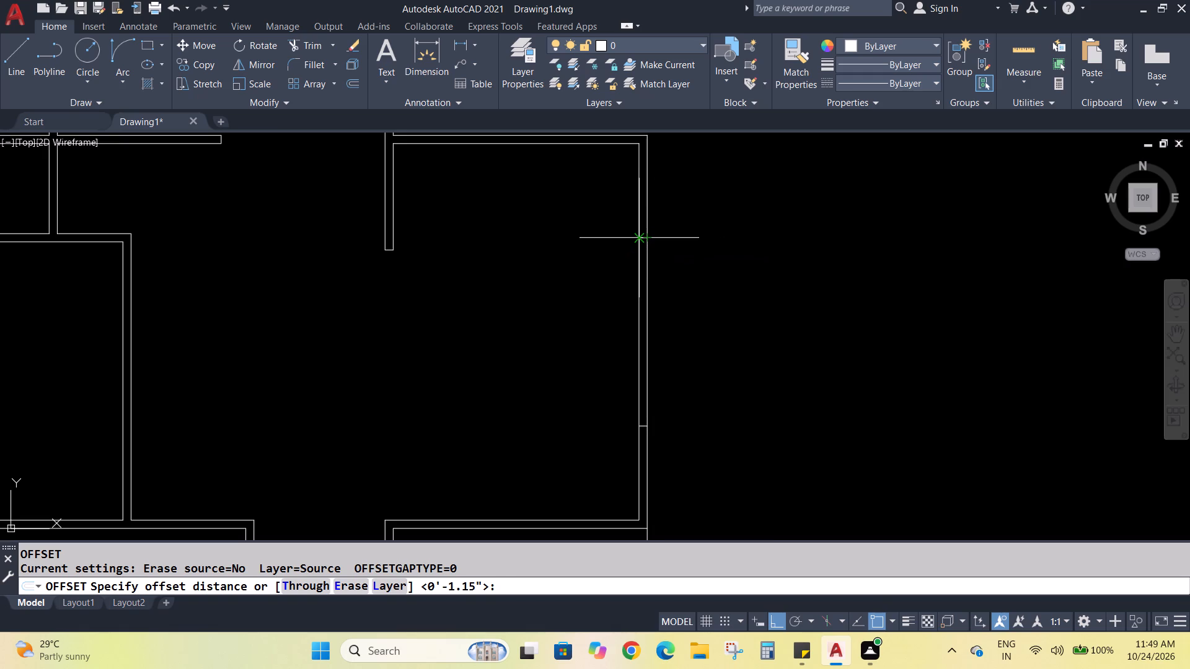
key(0)
key(period)
key(5)
key(0)
key(Return)
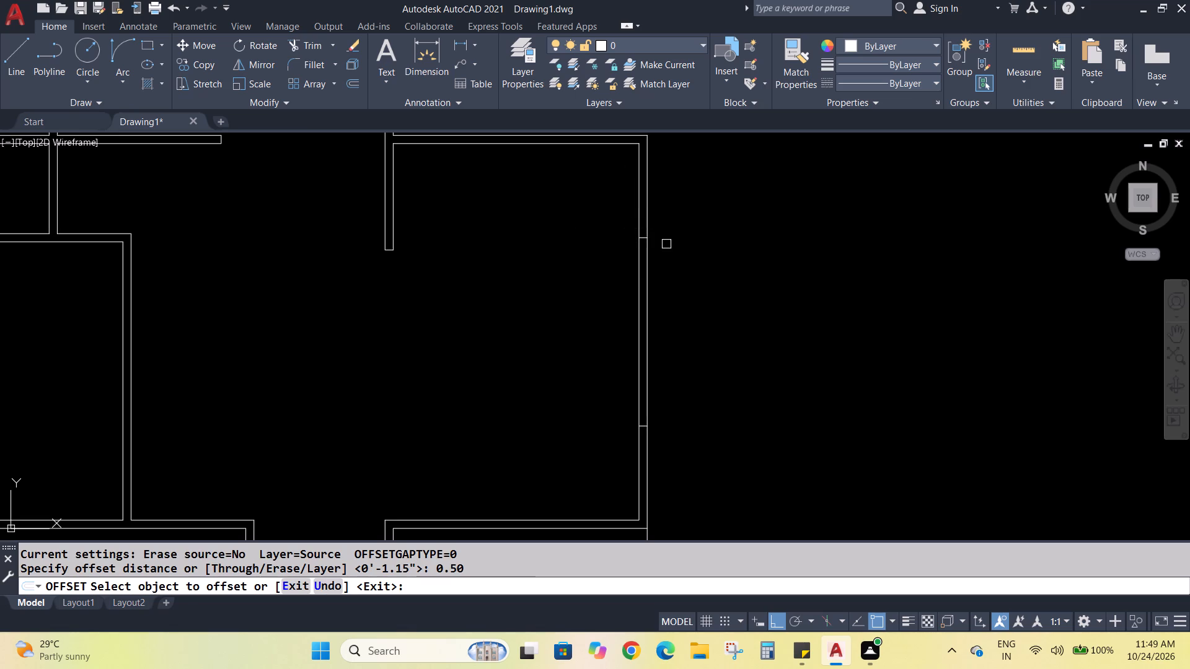
click(644, 236)
click(644, 215)
click(642, 240)
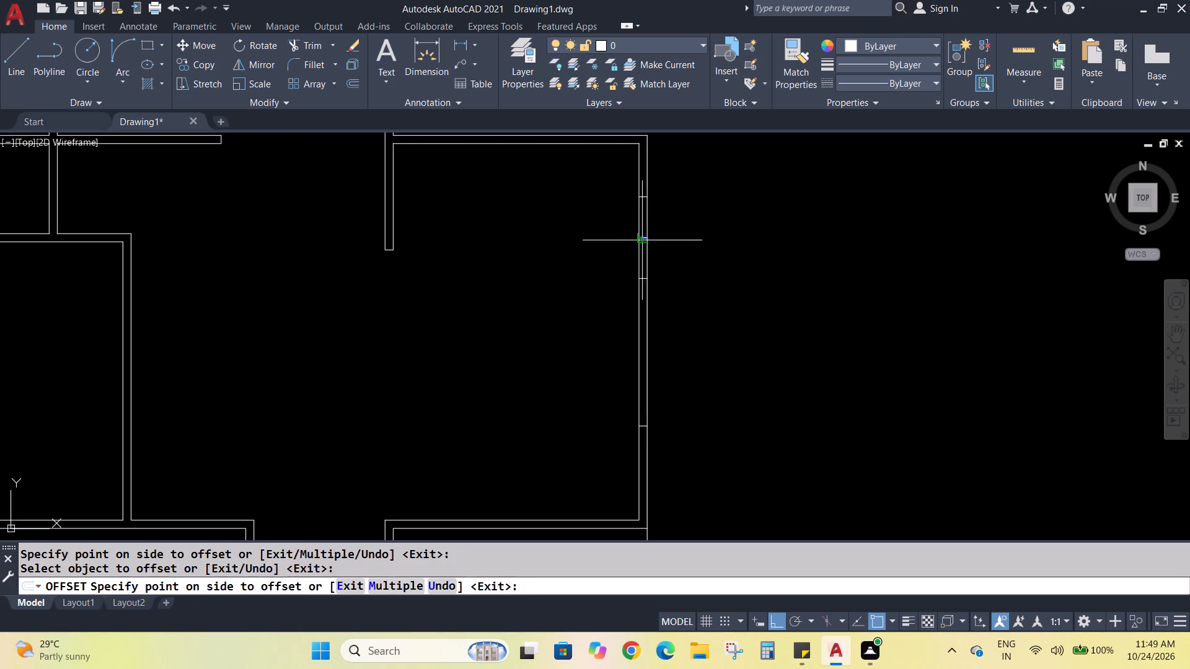
click(649, 277)
click(643, 428)
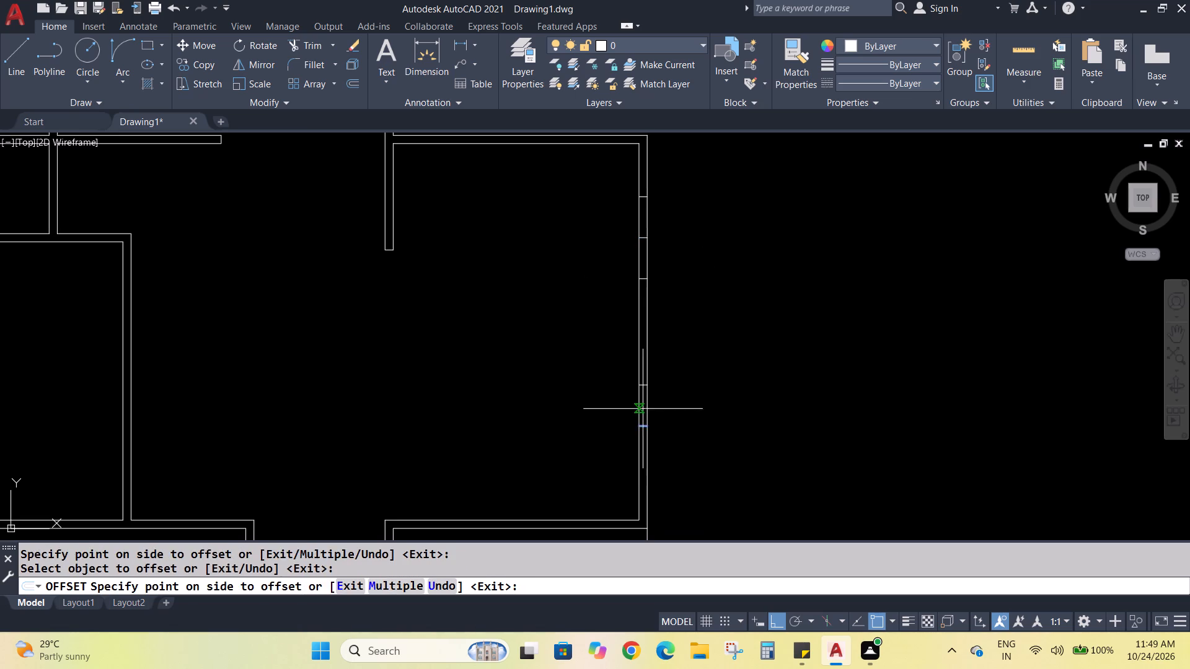
click(643, 406)
click(641, 426)
click(646, 463)
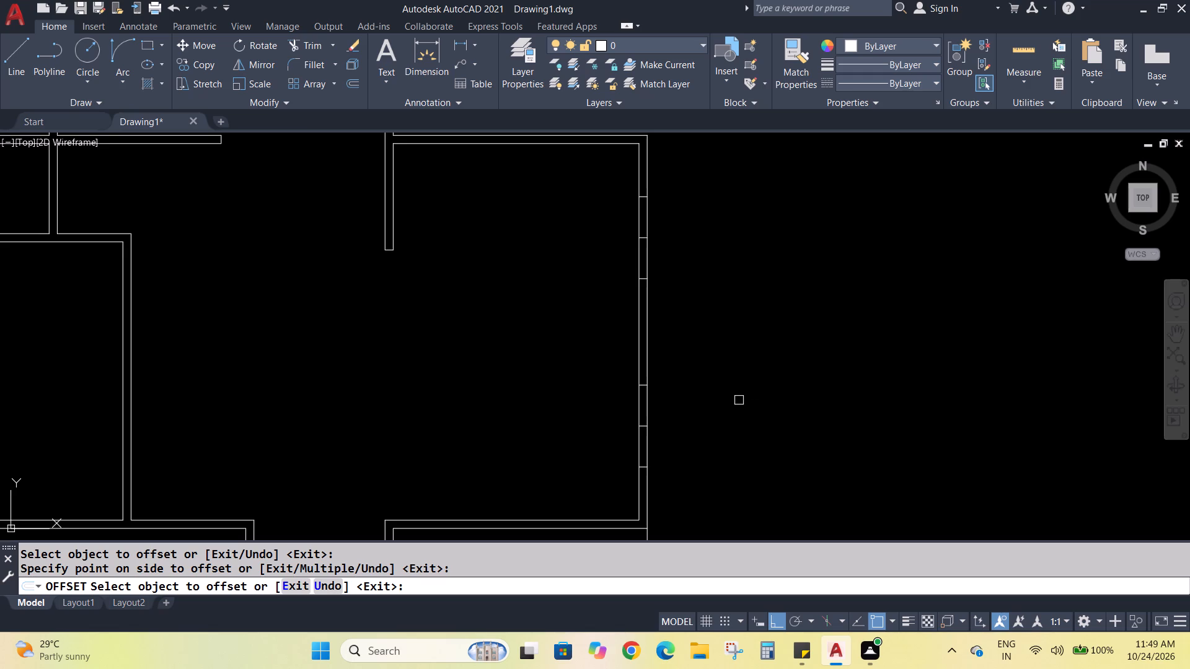
key(Escape)
key(Escape)
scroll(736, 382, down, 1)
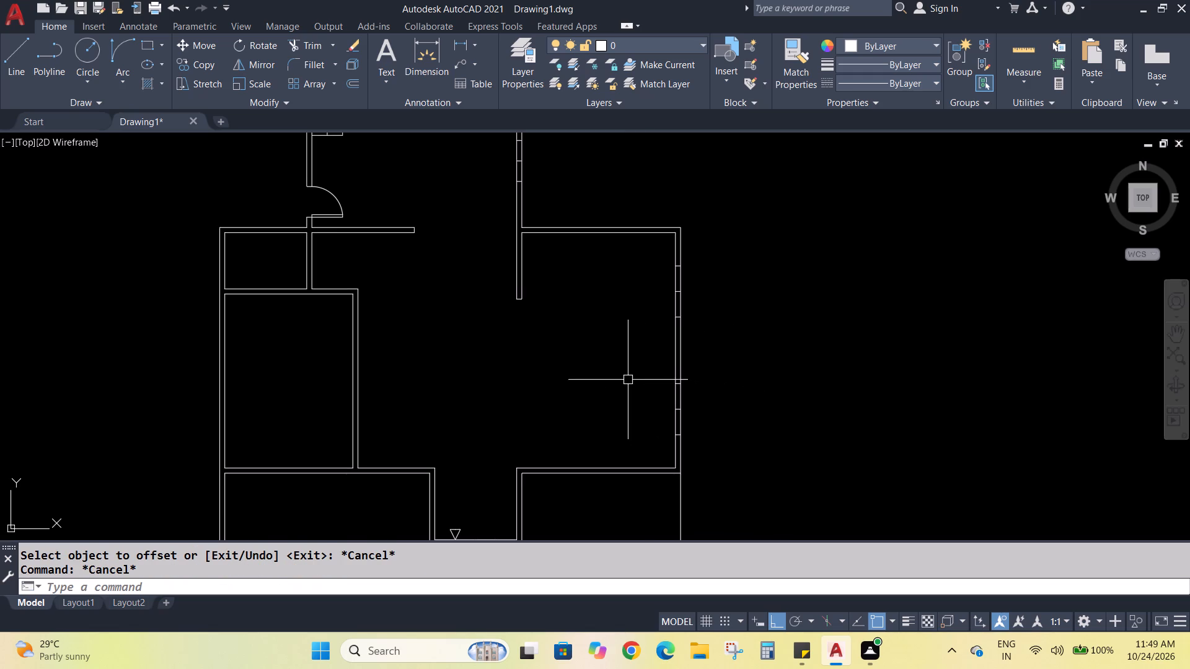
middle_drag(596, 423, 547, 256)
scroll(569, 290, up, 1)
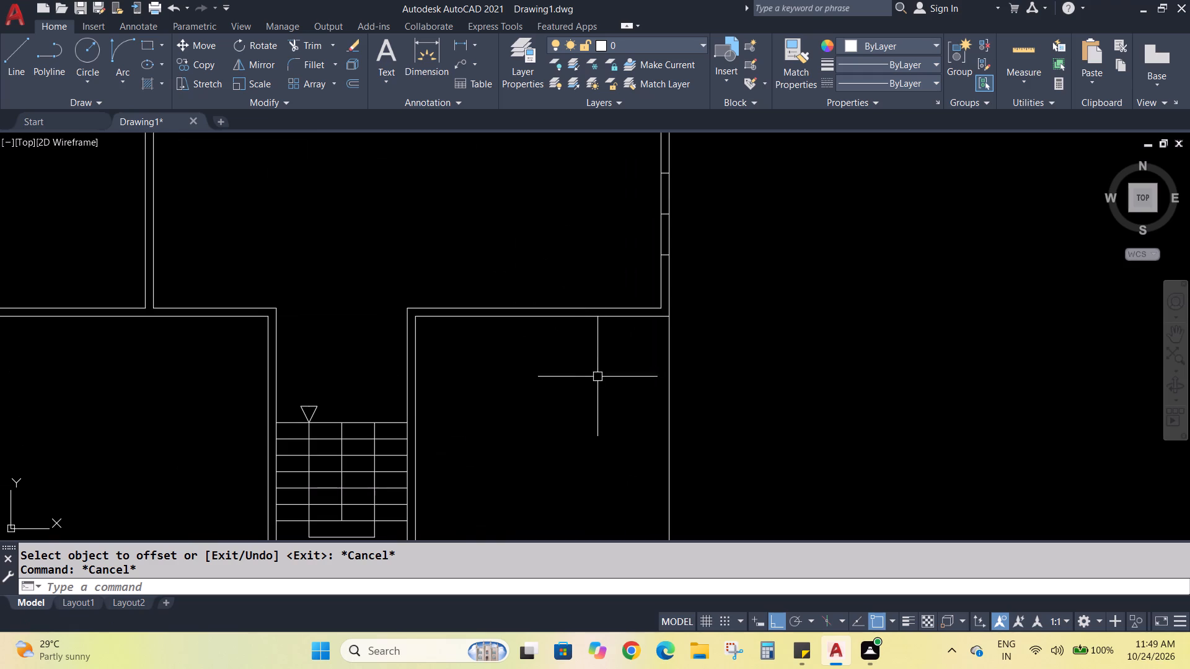
Extend the lower-right room's left wall line up and the upper room's inner right wall line down across the shared horizontal wall.
middle_drag(597, 382, 593, 330)
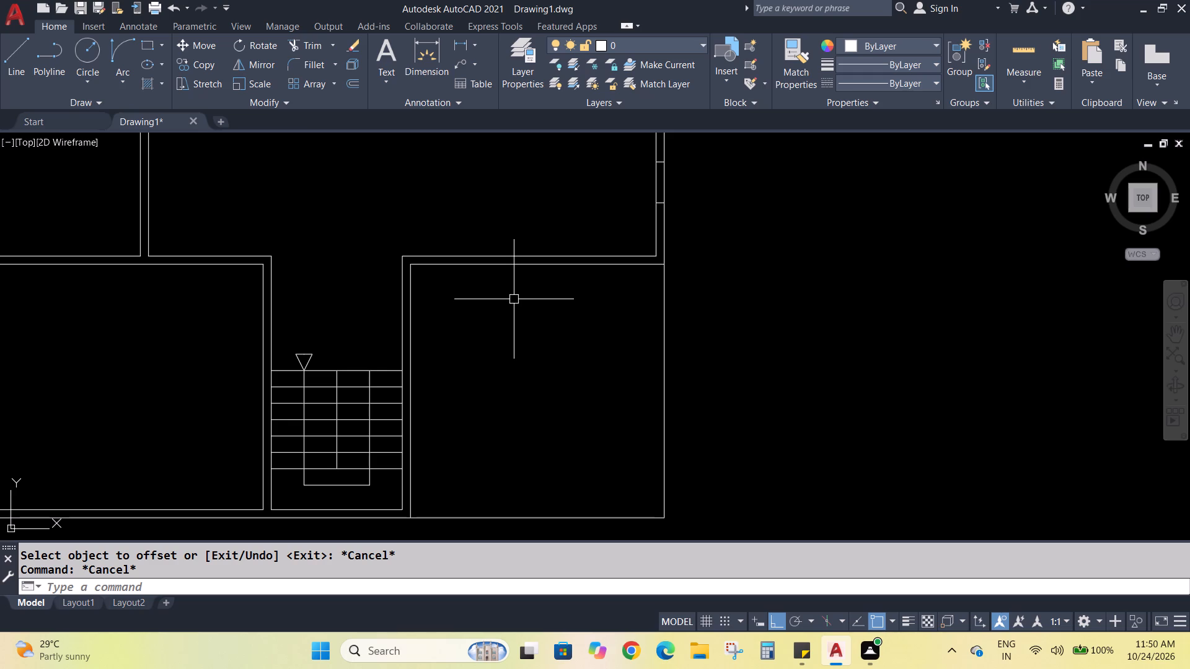
text(EX)
key(Return)
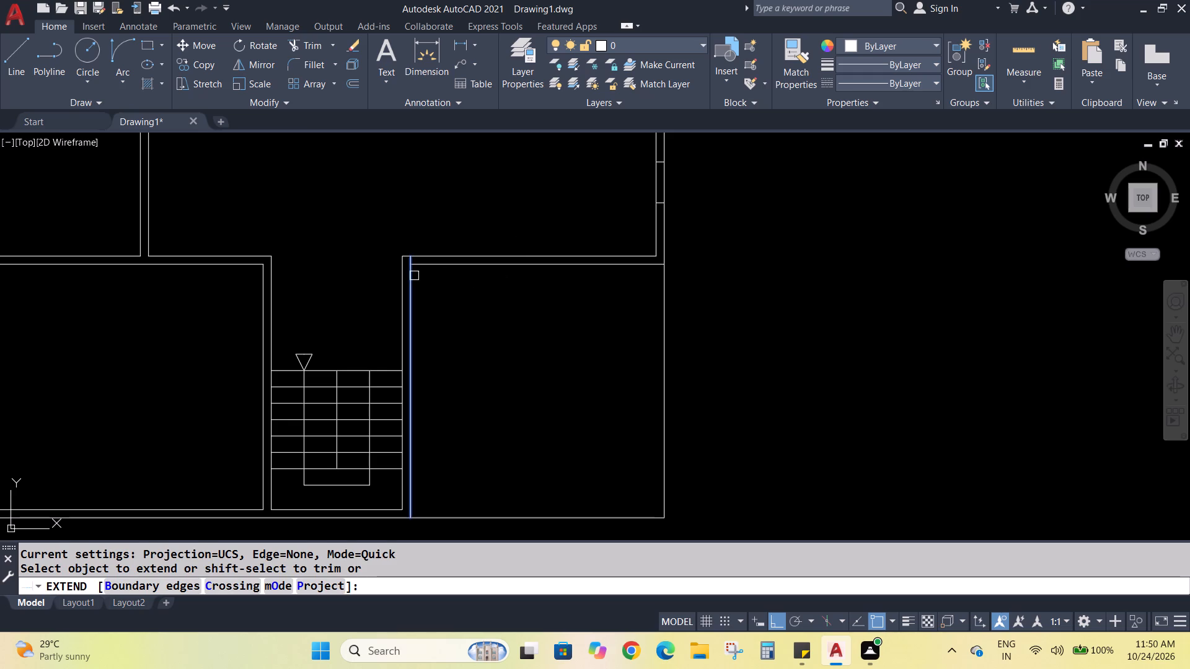
click(413, 276)
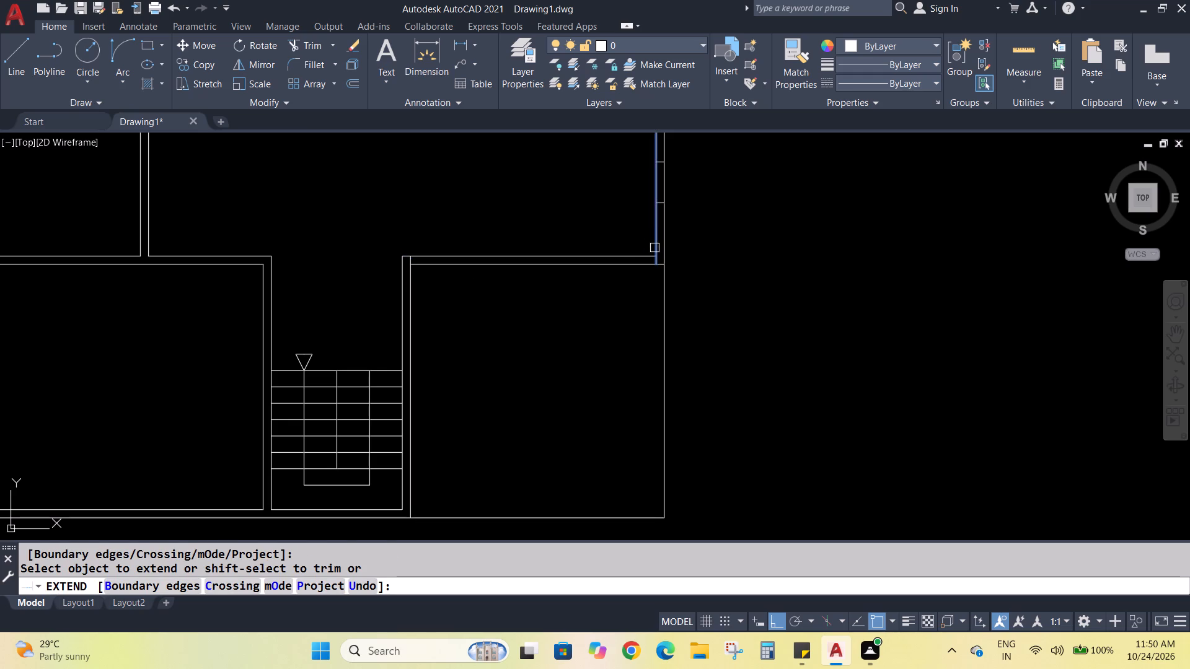
click(654, 248)
key(Escape)
key(Escape)
key(Escape)
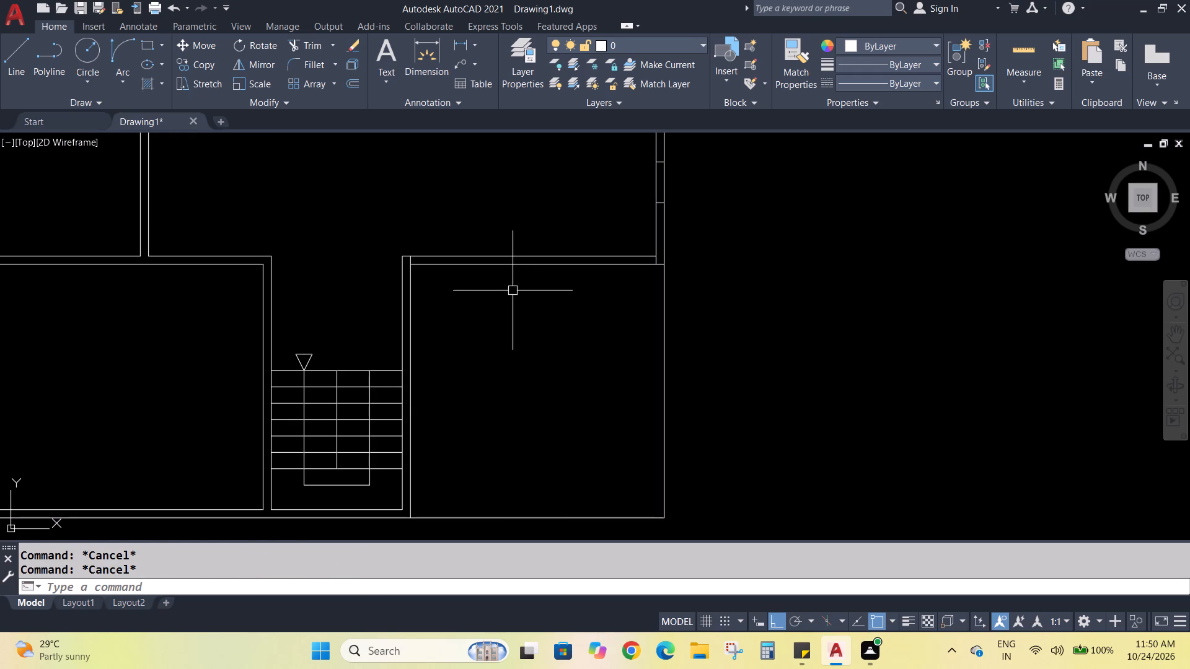
Measure the lower-right room's inner width along its top wall, without placing a dimension.
click(459, 47)
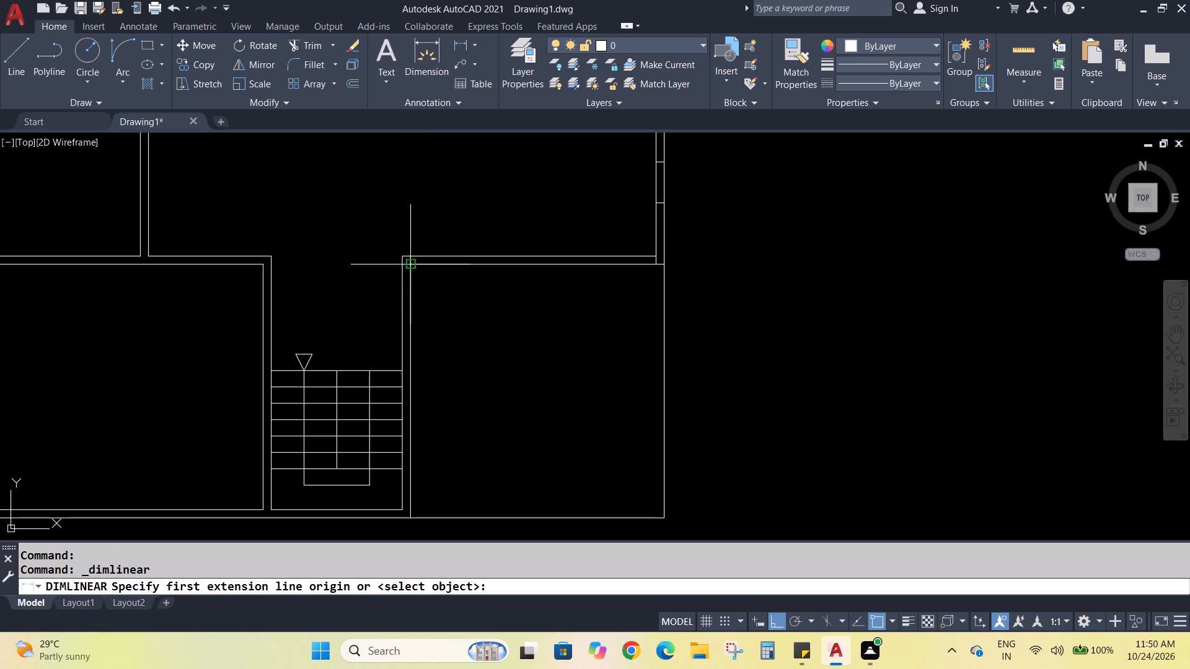
click(408, 265)
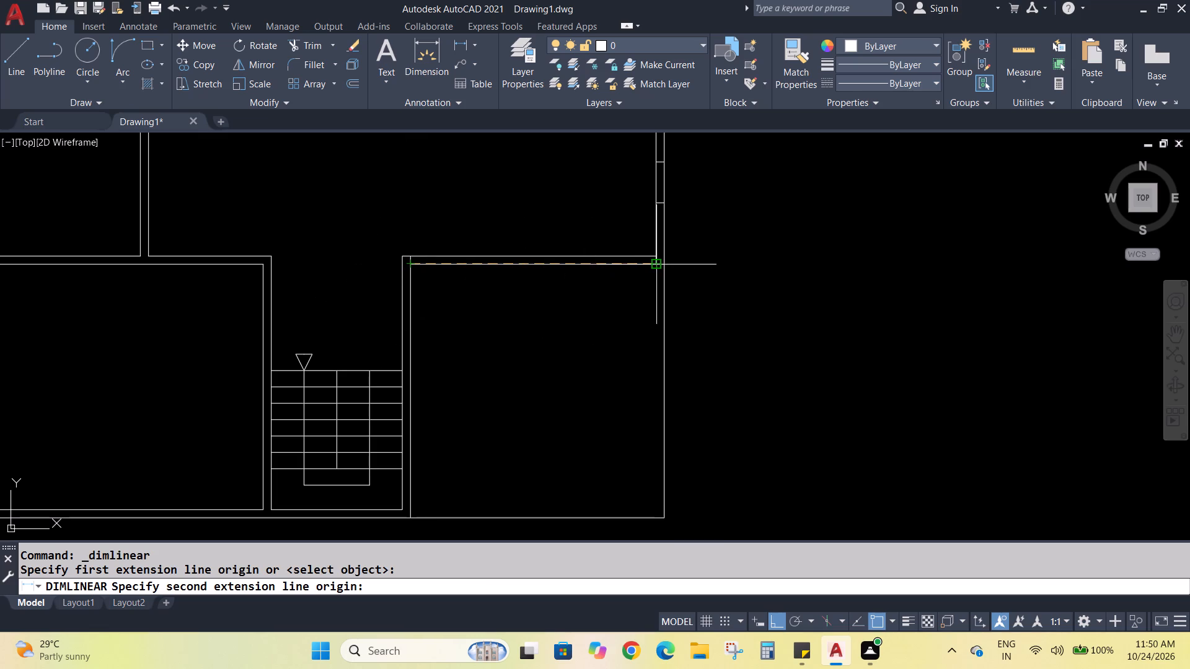
click(653, 266)
key(Escape)
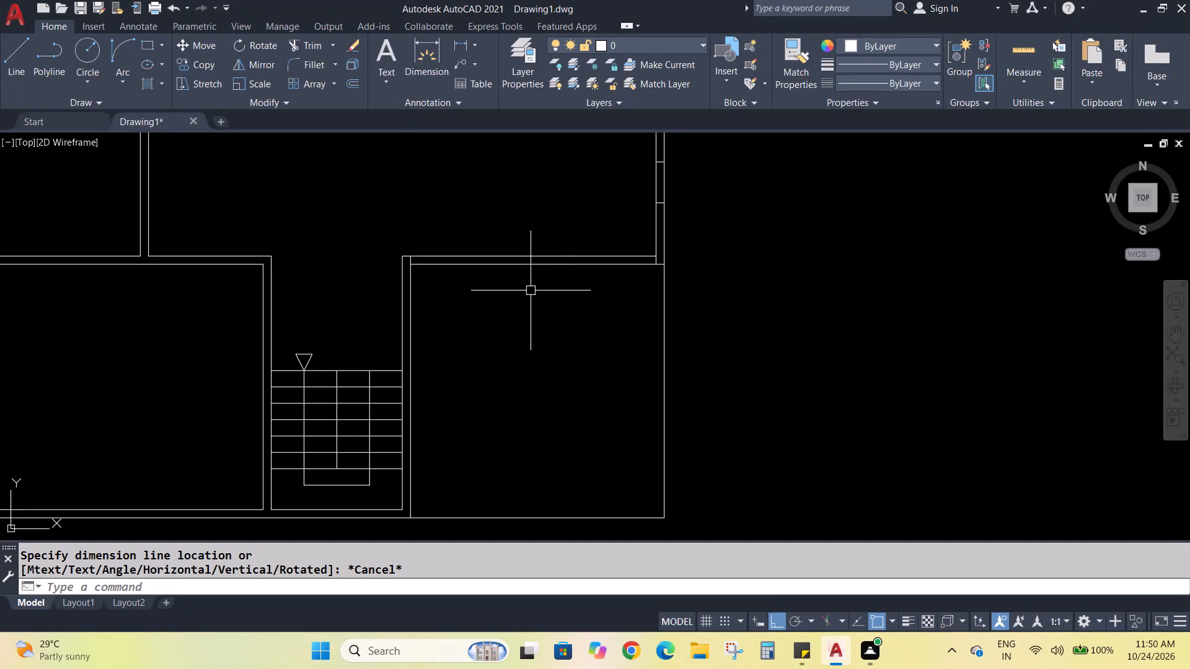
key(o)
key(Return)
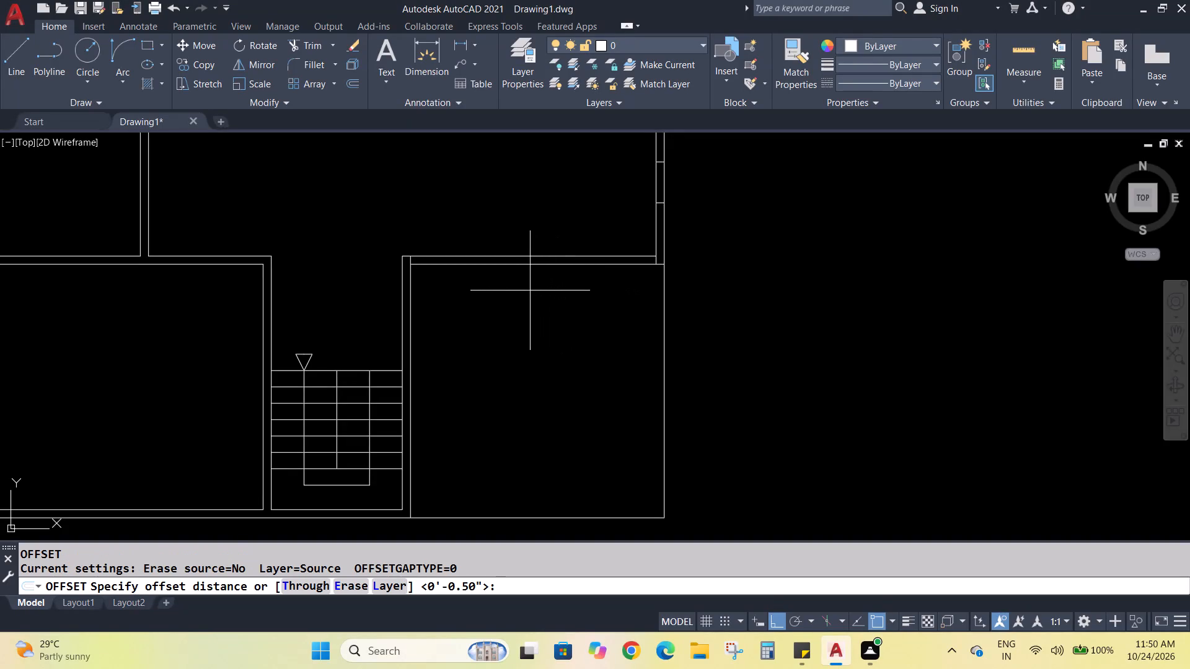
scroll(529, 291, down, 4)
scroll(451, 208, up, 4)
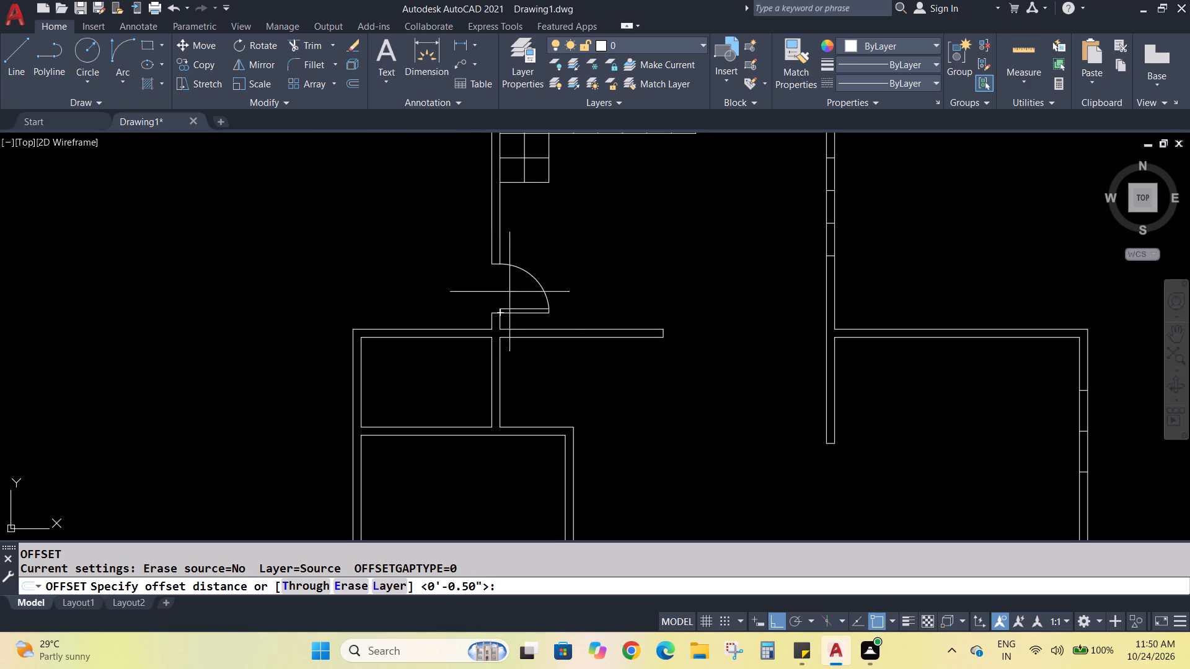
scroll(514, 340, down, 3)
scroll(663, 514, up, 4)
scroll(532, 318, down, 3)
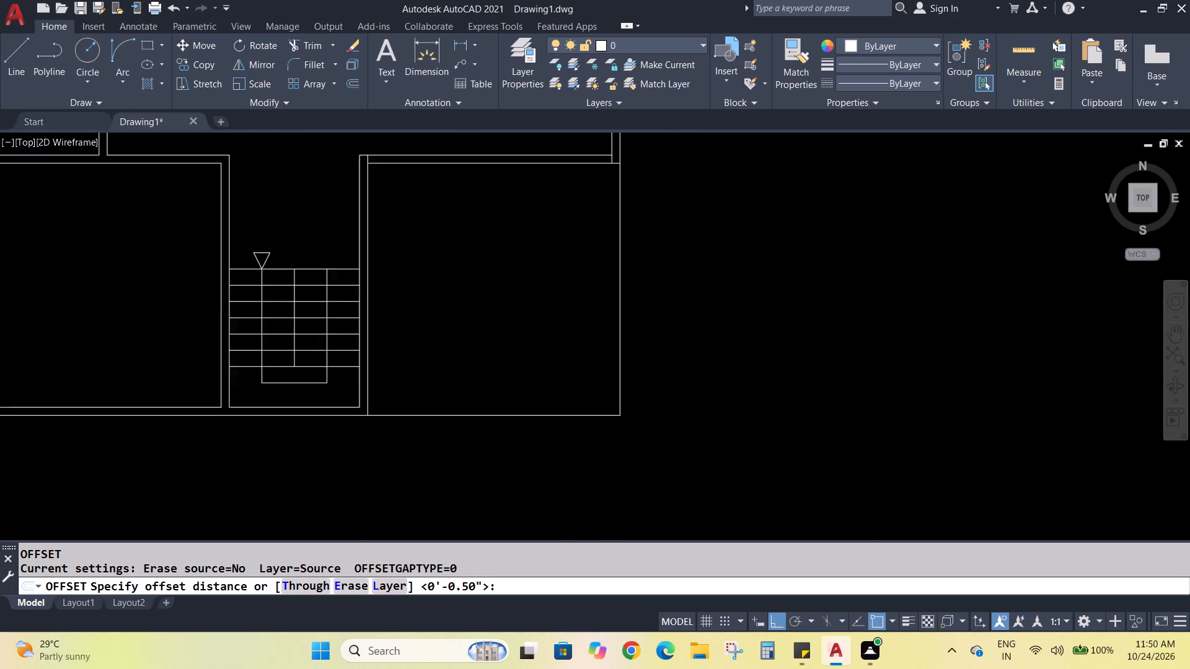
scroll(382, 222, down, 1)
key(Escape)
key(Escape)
Measure the distance from the existing door's lower jamb to the horizontal wall below it, without placing a dimension.
middle_drag(398, 237, 469, 372)
scroll(430, 282, up, 8)
middle_drag(407, 284, 563, 327)
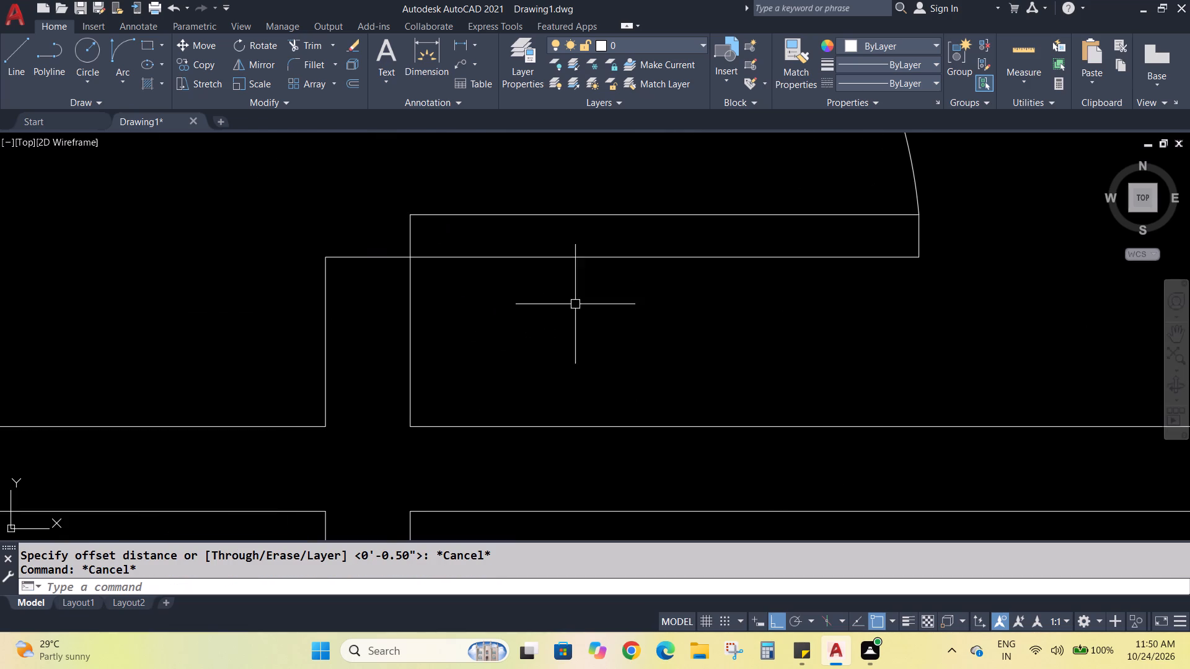
key(Escape)
key(Escape)
key(Escape)
click(456, 48)
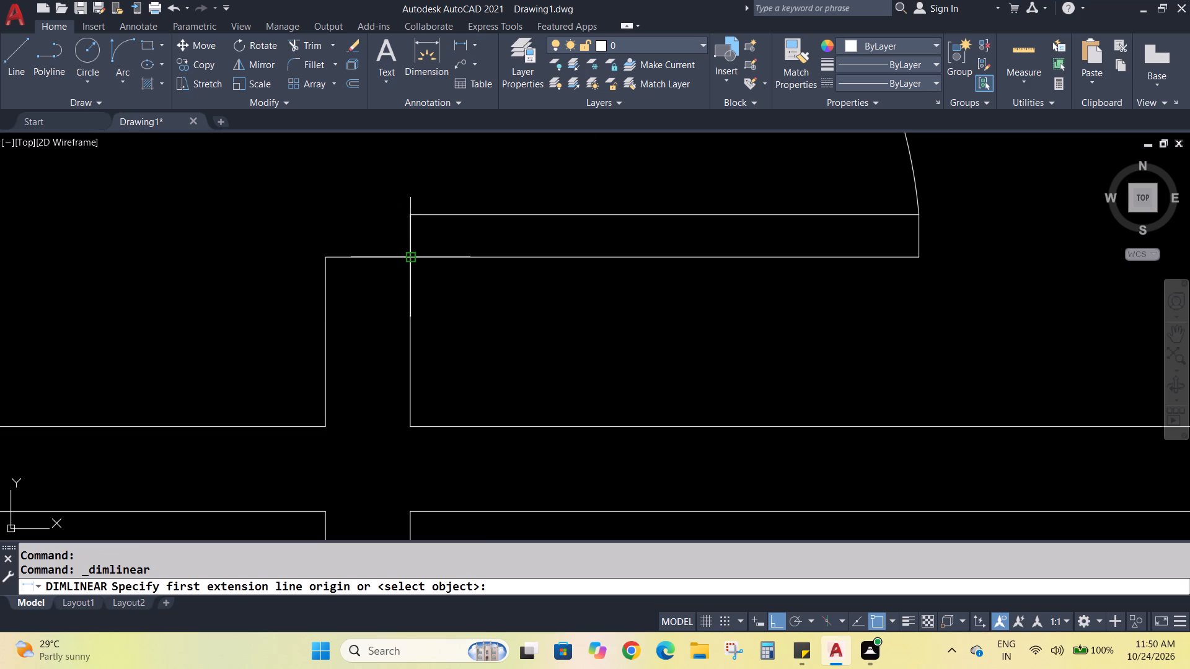
click(410, 253)
click(411, 424)
scroll(469, 343, down, 2)
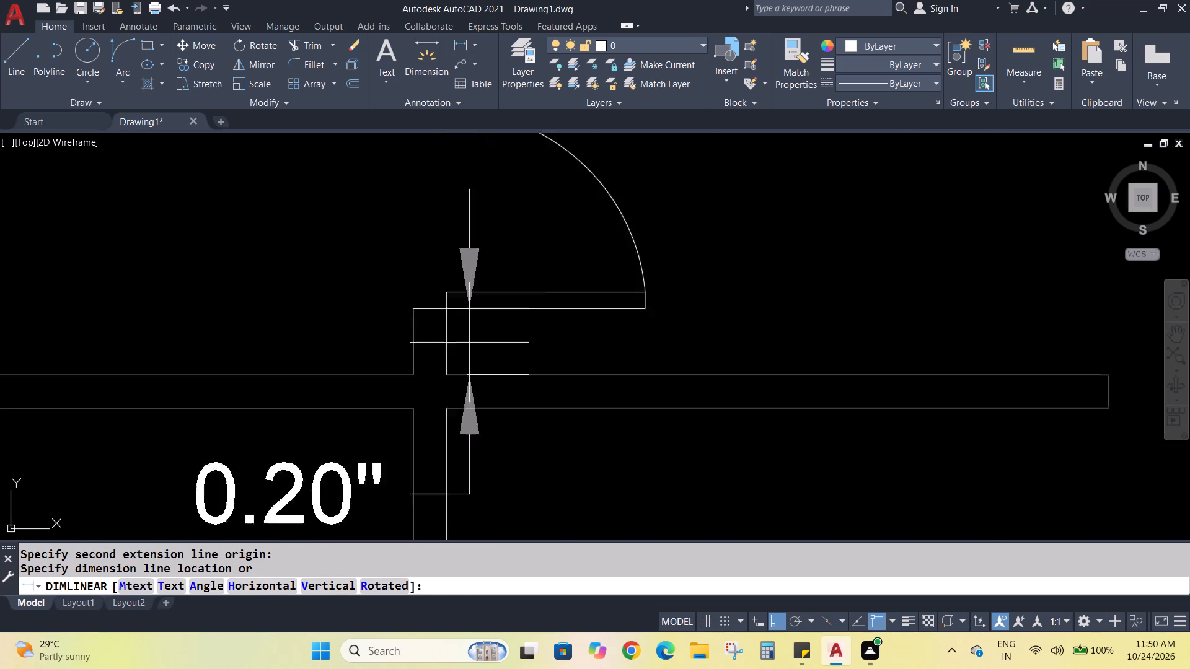
scroll(469, 343, down, 3)
key(Escape)
key(Escape)
Offset the lower-right room's inner left wall line 0.20" to the right, into the room.
scroll(499, 356, down, 6)
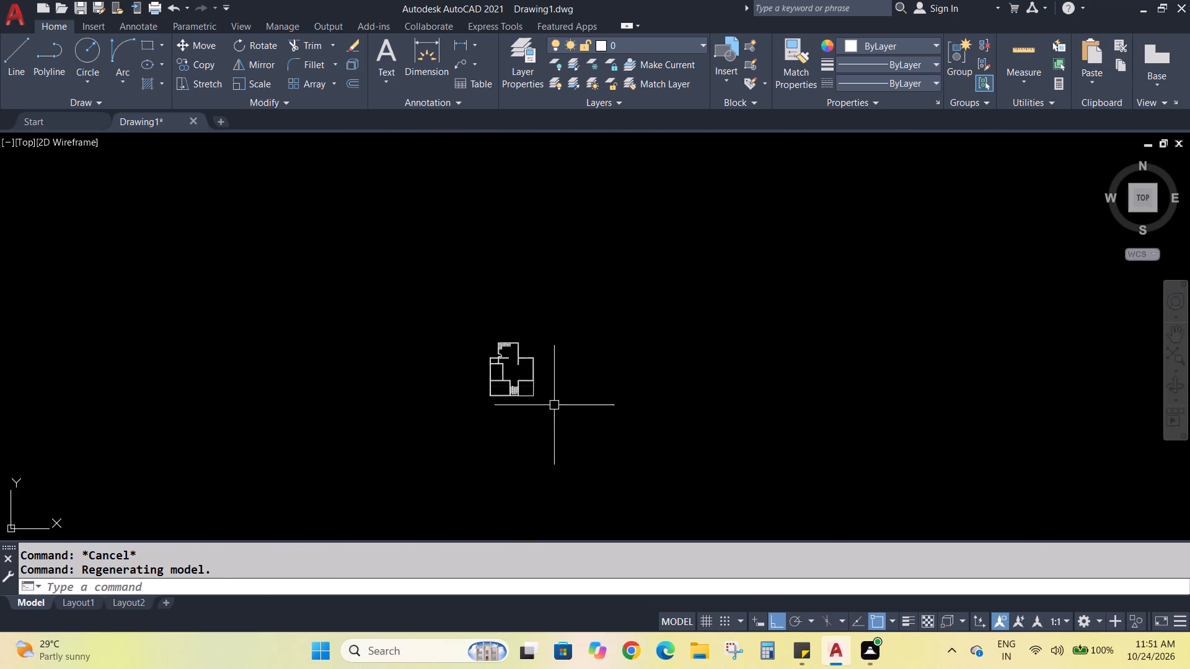
scroll(557, 461, up, 5)
scroll(426, 212, down, 6)
scroll(564, 322, up, 3)
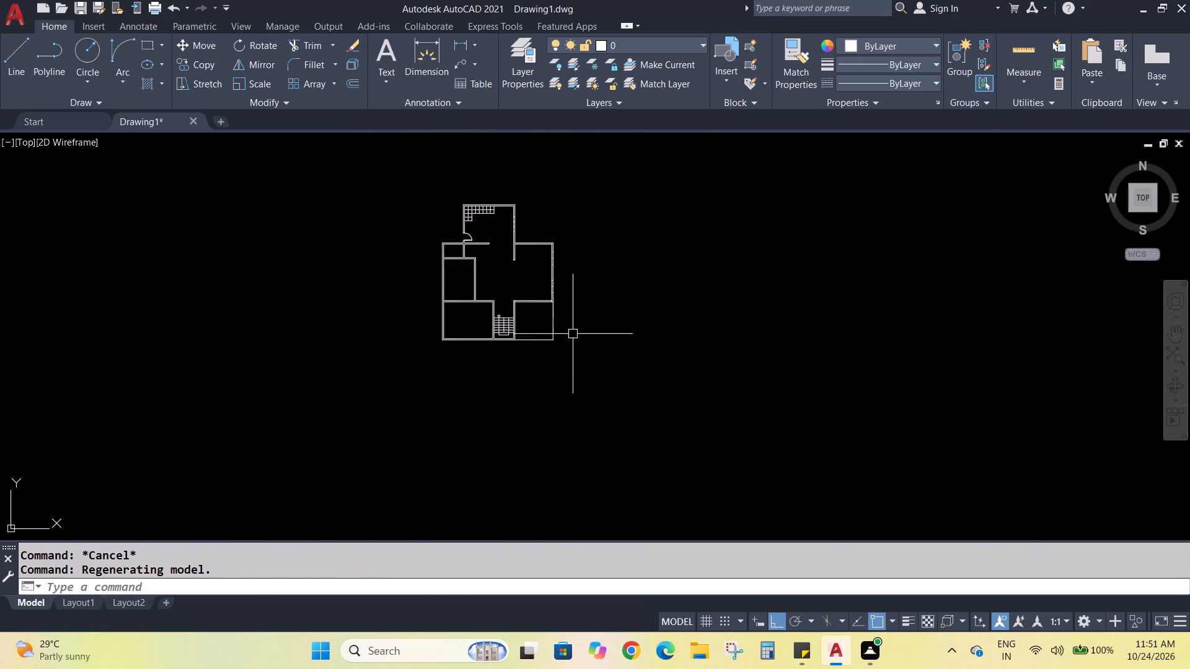
scroll(516, 300, up, 7)
middle_drag(533, 348, 511, 364)
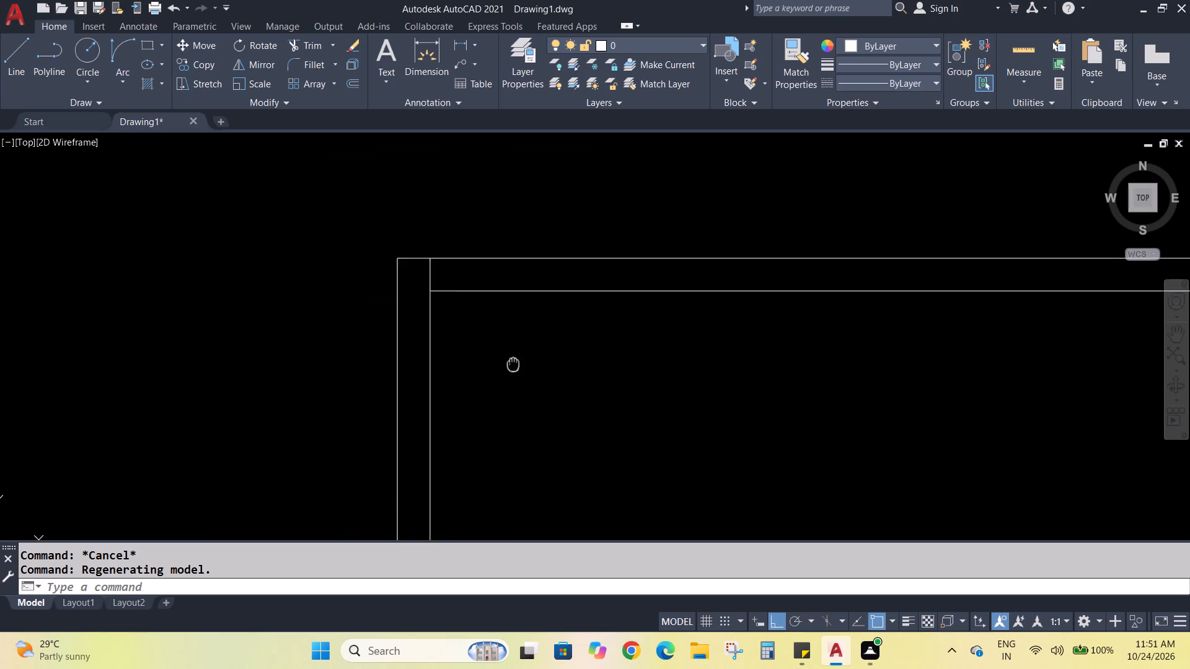
middle_drag(511, 364, 190, 402)
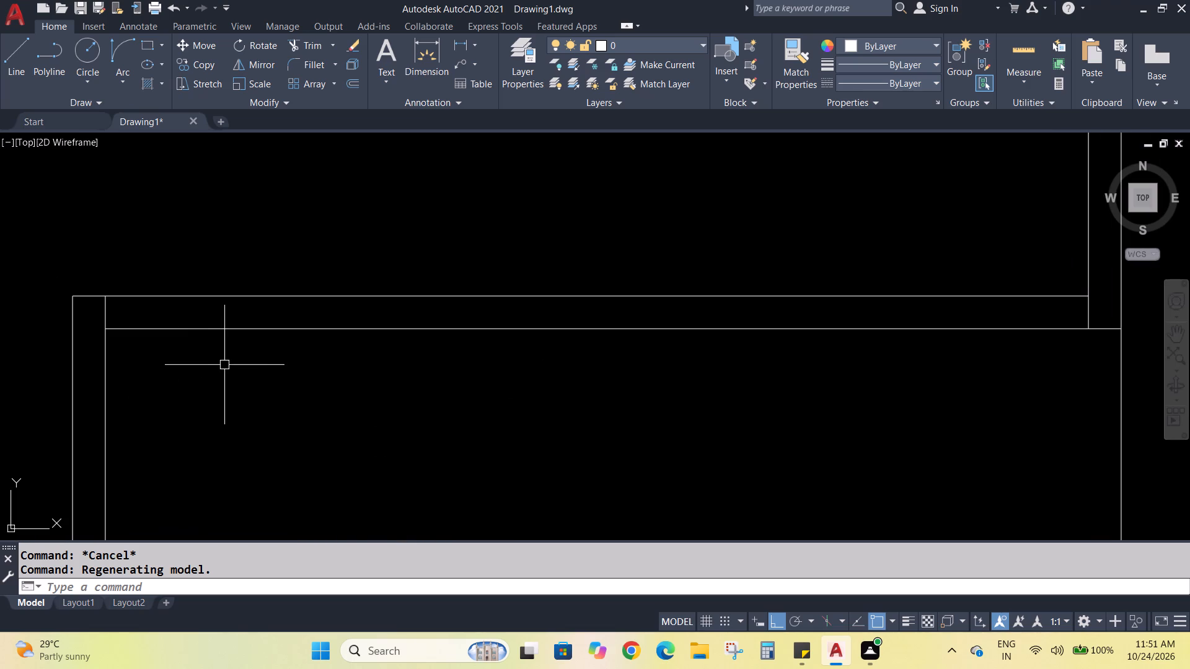
key(o)
key(Return)
text(0.20)
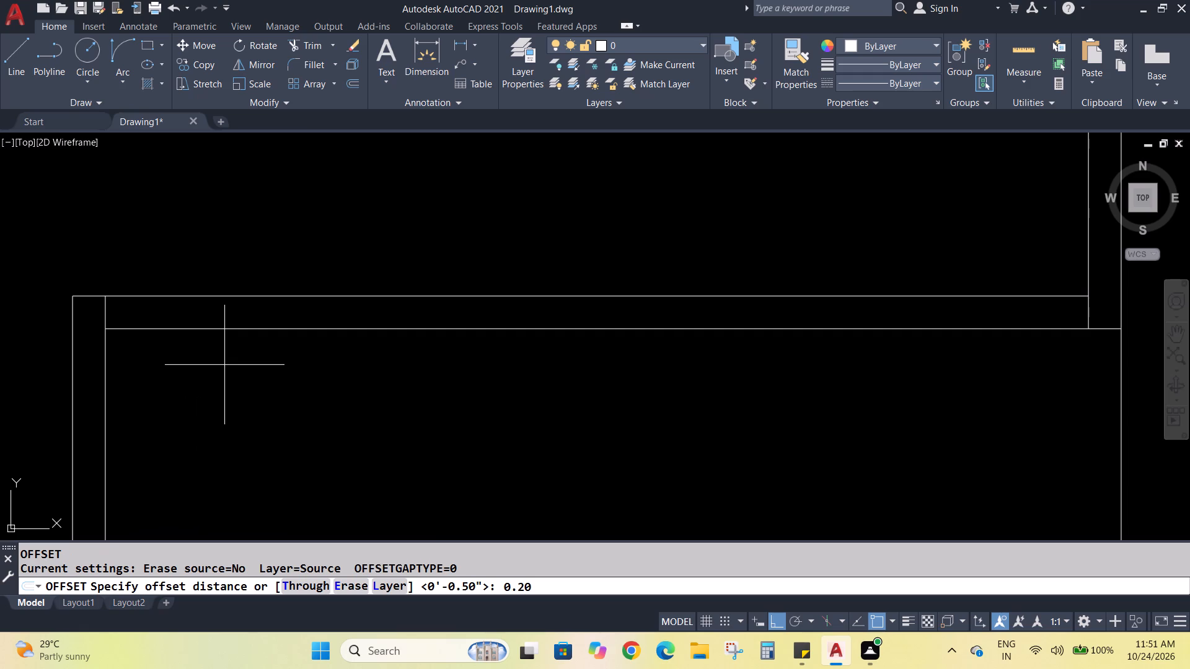
key(Return)
click(102, 314)
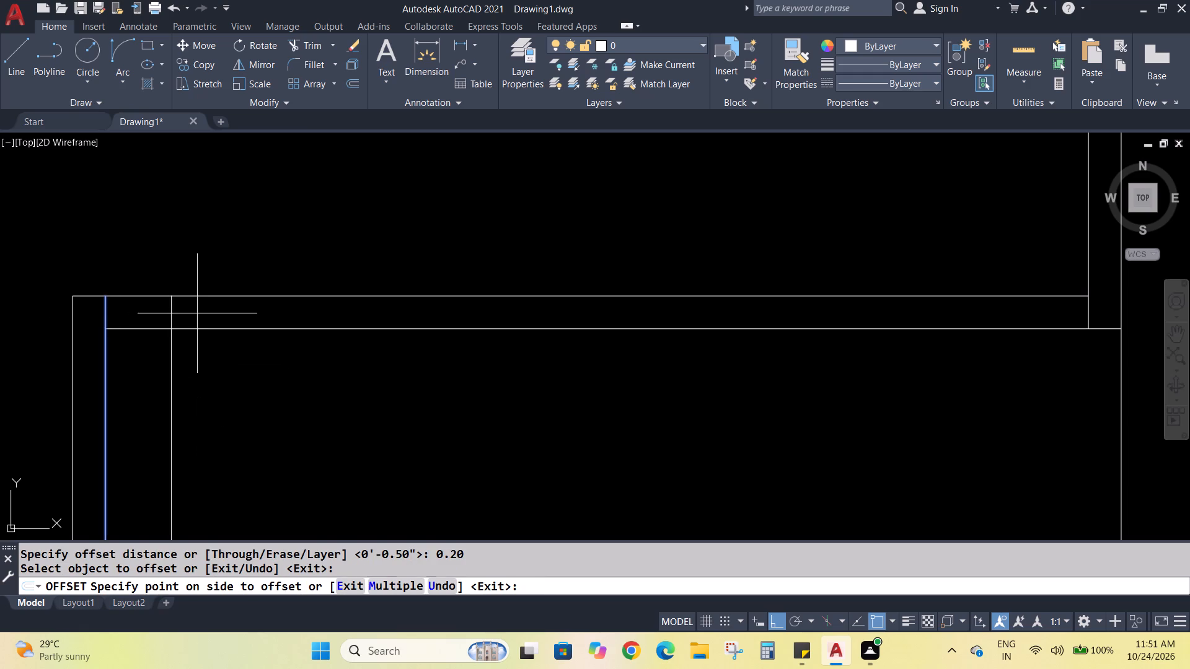
click(199, 312)
key(Escape)
key(Escape)
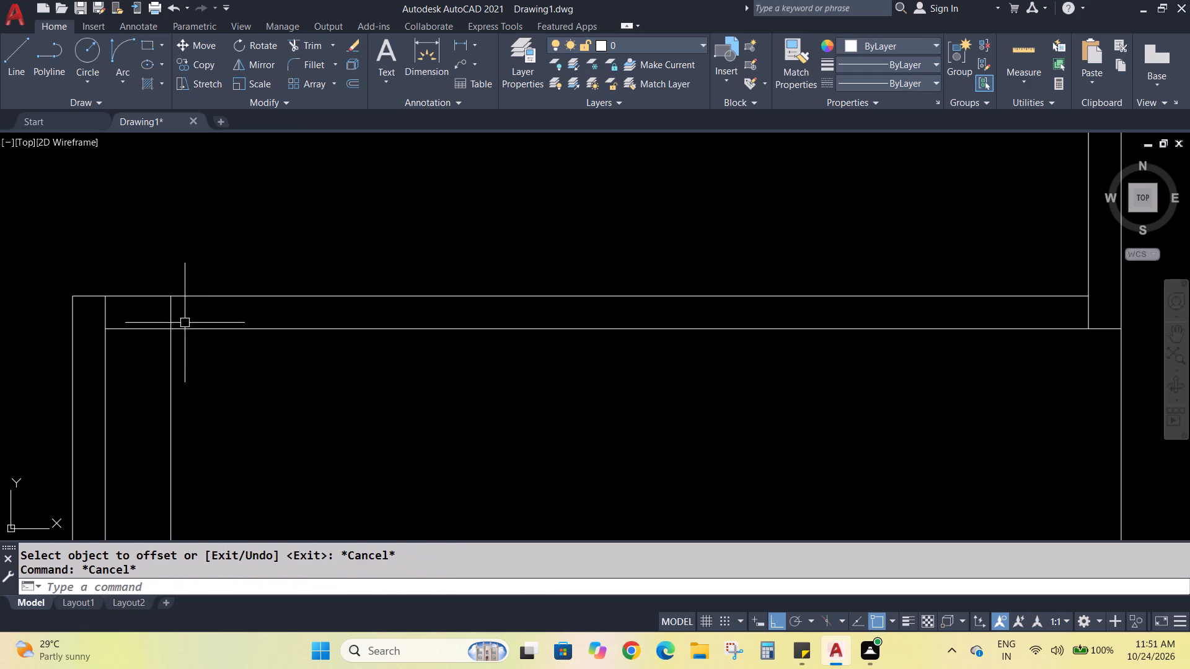
Trim the offset line inside the lower-right room, leaving only the short segment between the top wall's two lines.
key(t)
key(r)
key(Return)
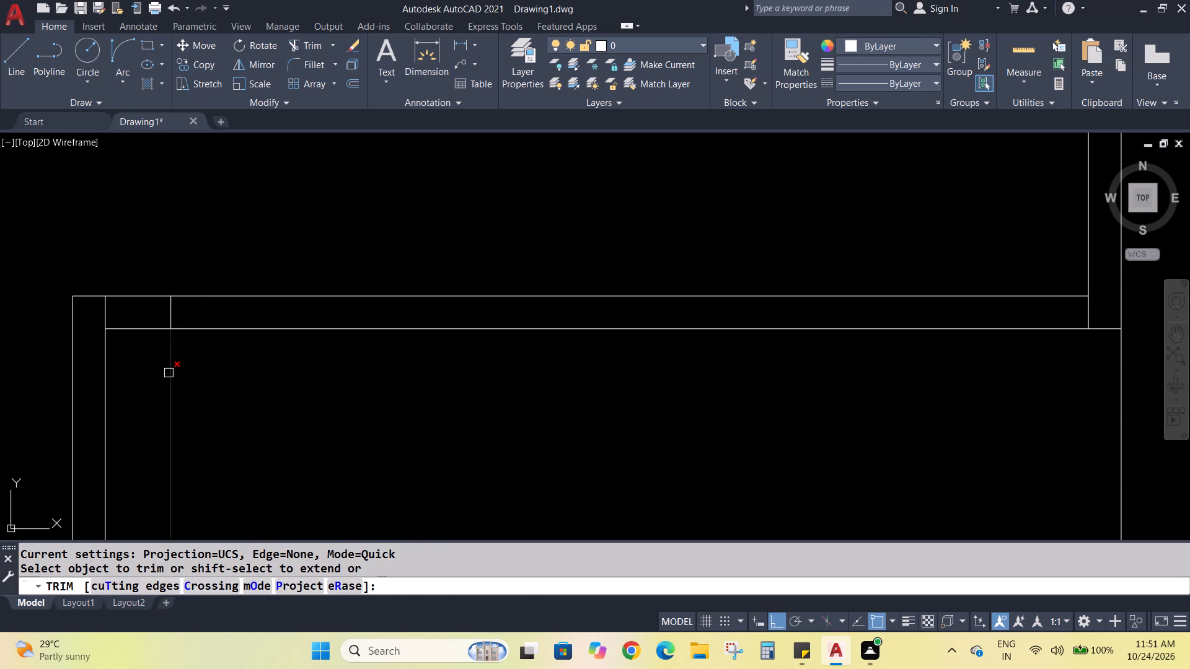
click(170, 374)
key(Escape)
key(Escape)
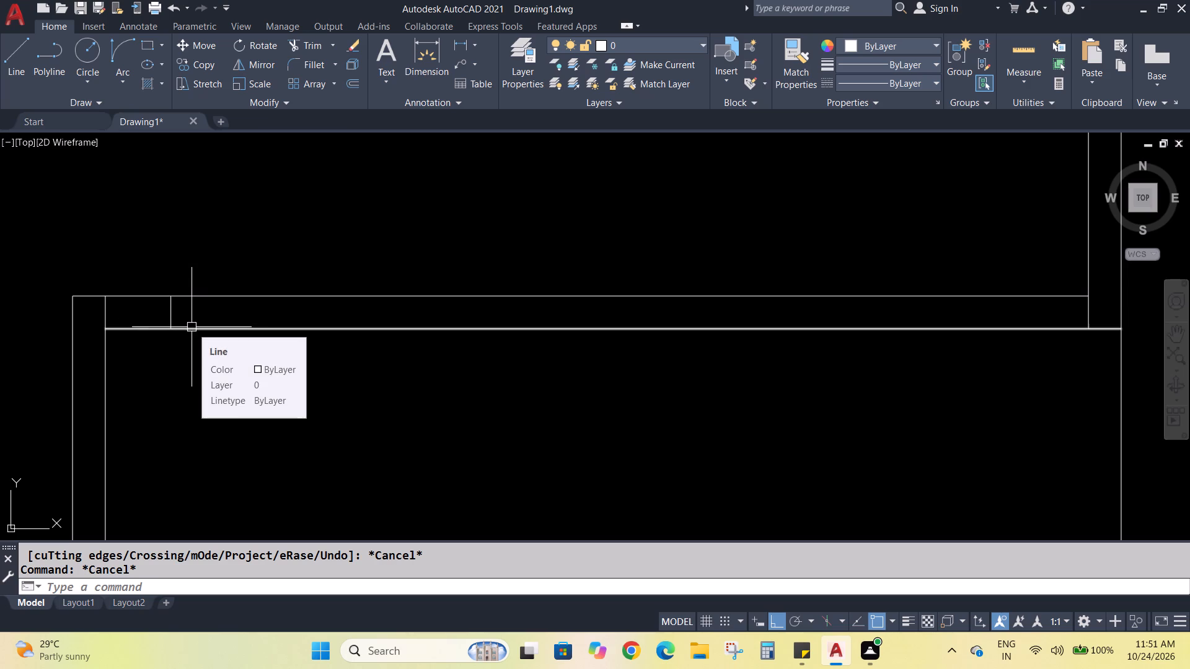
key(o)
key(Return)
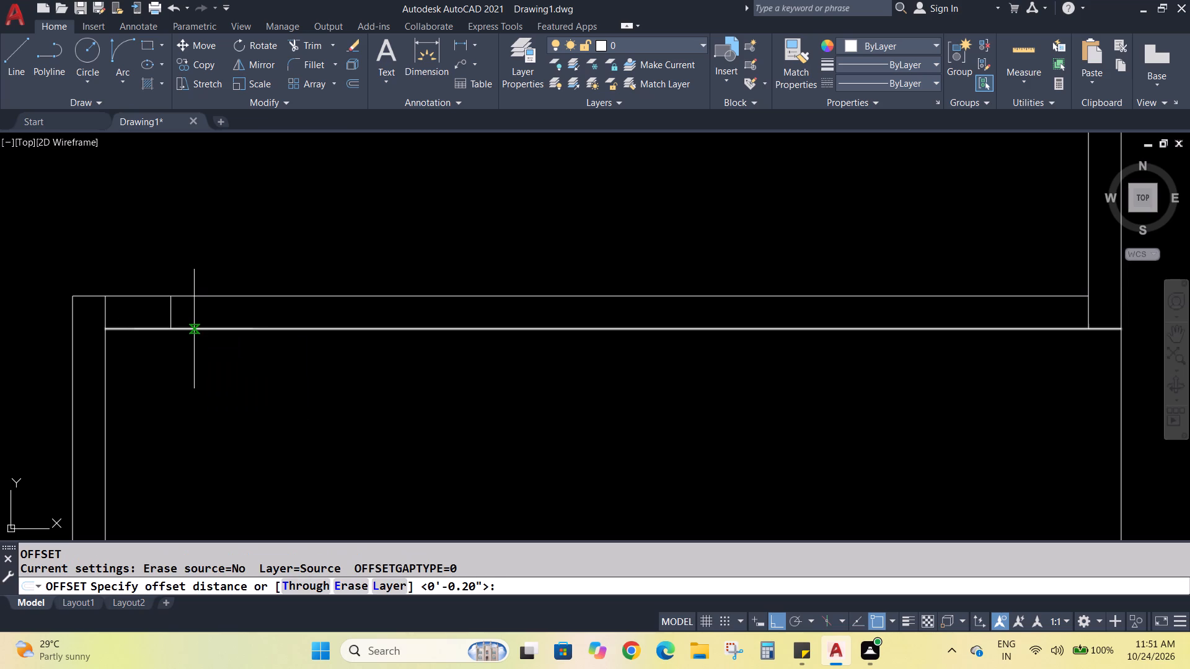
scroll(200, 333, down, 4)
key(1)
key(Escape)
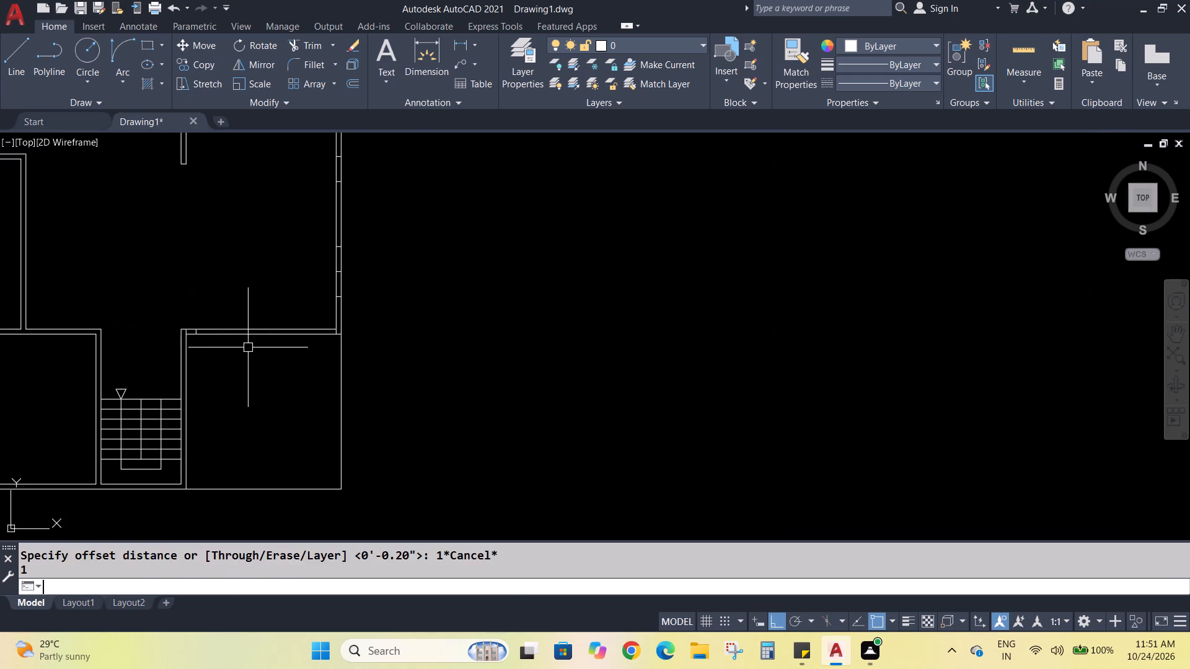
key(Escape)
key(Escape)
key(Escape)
Measure the existing door opening's width between its two jambs, without placing a dimension.
middle_drag(244, 361, 667, 527)
scroll(427, 258, up, 4)
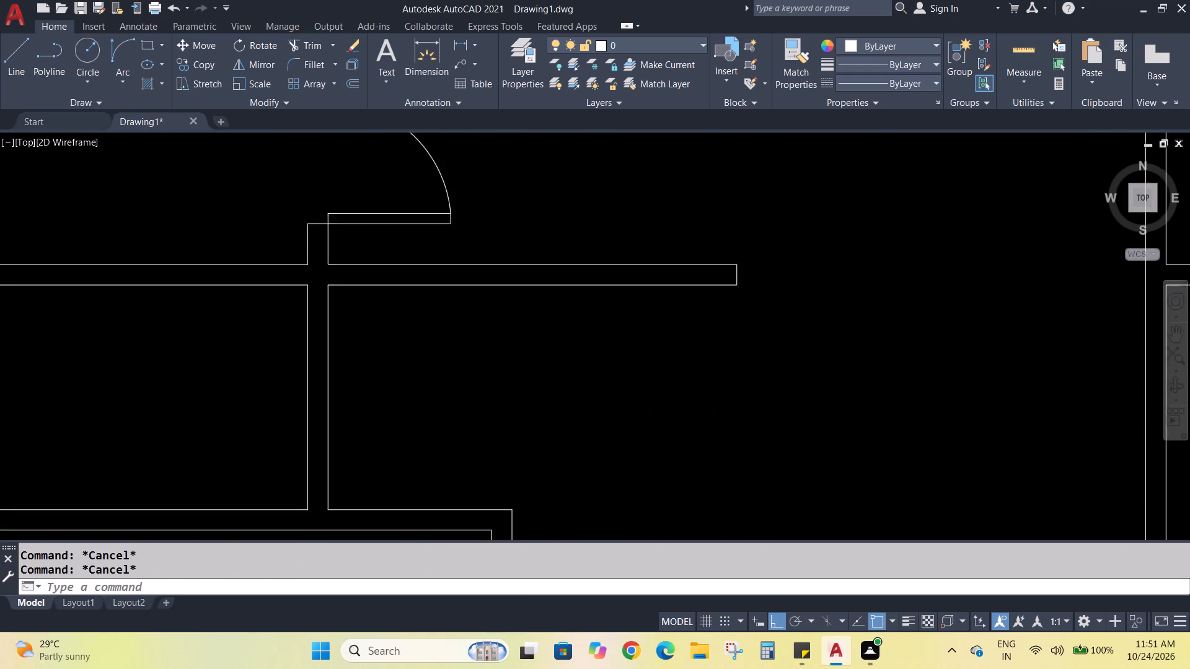
middle_drag(422, 271, 590, 437)
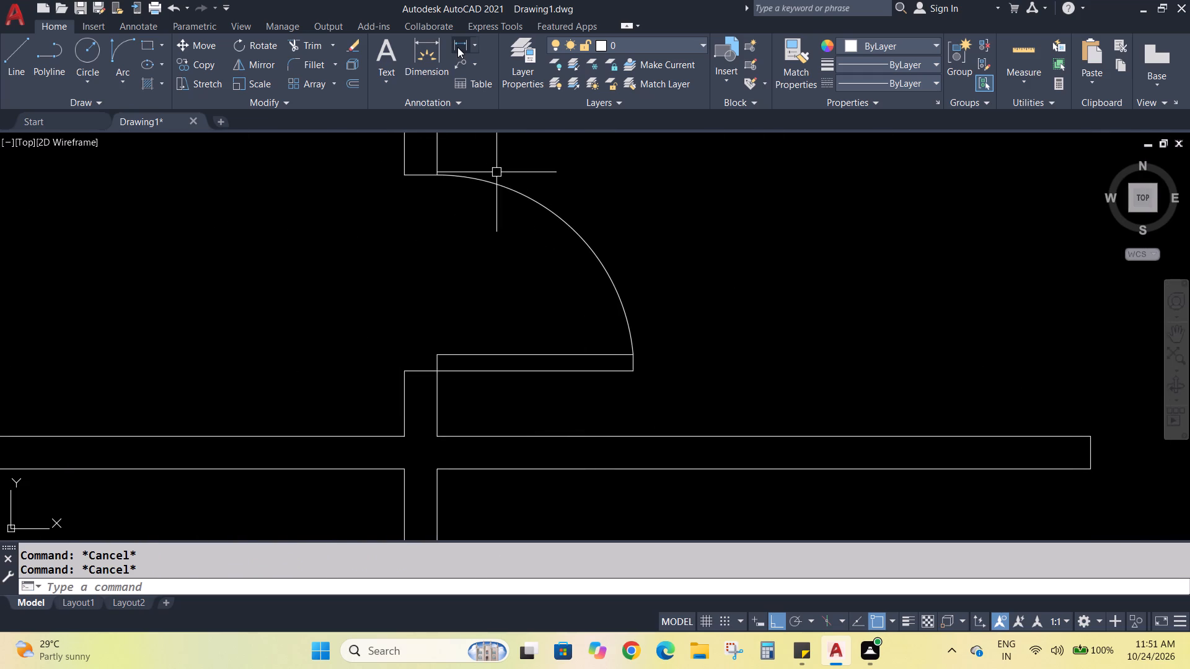
click(457, 47)
click(408, 367)
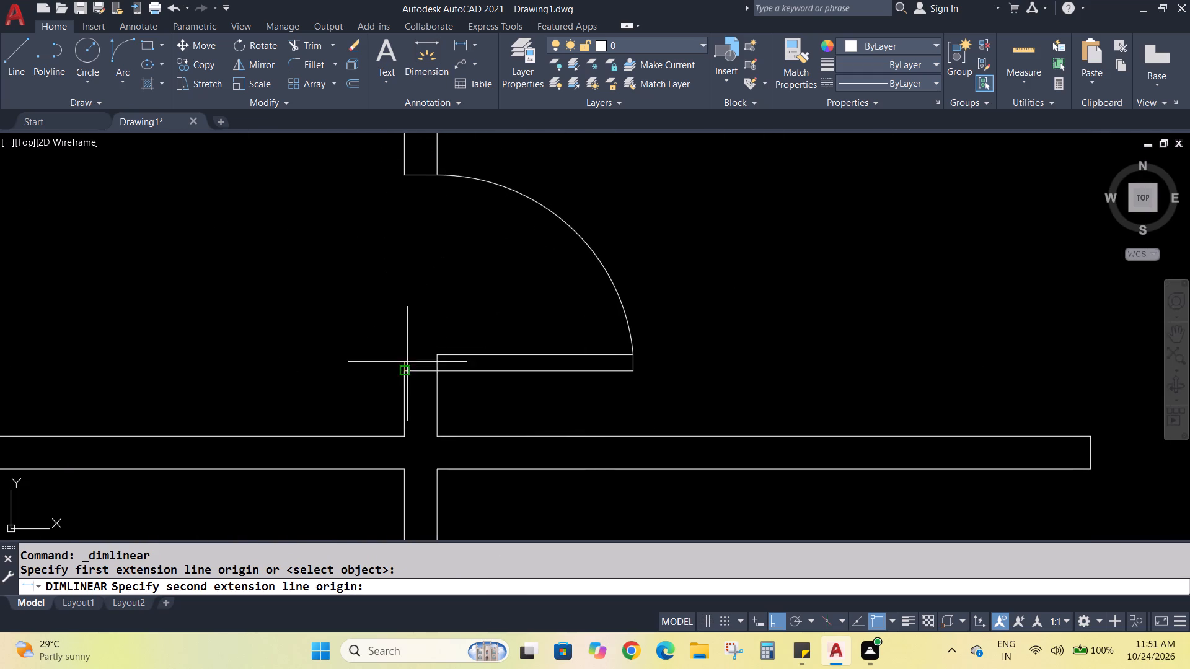
click(403, 175)
scroll(310, 211, down, 4)
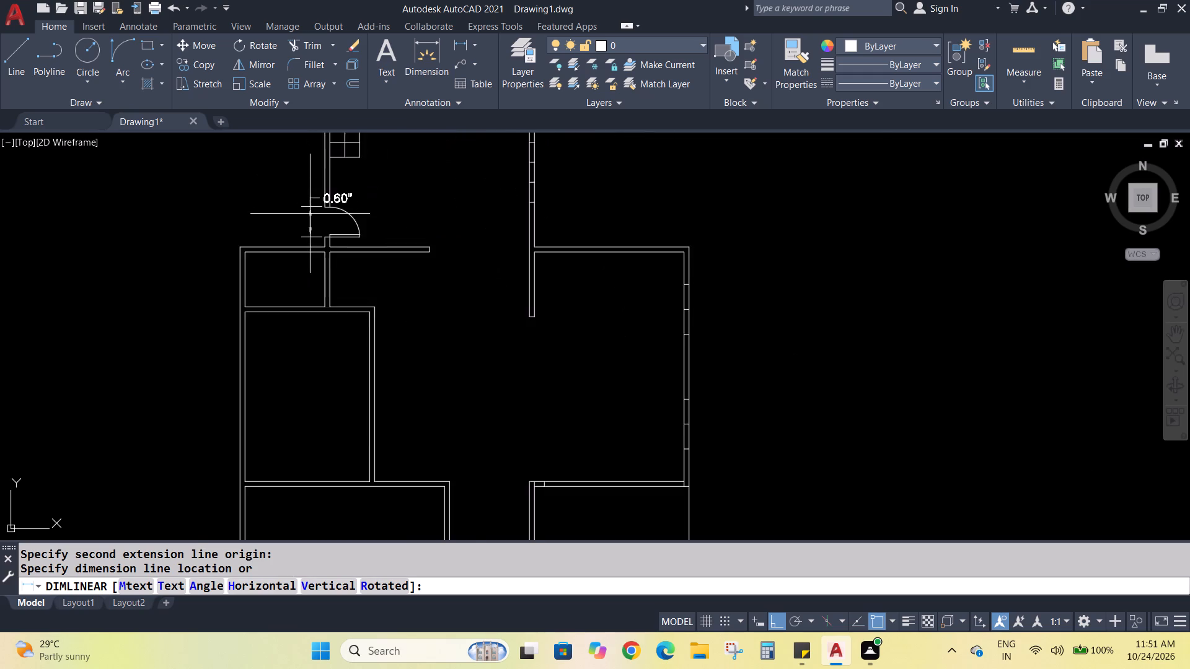
scroll(310, 214, up, 2)
key(Tab)
key(Escape)
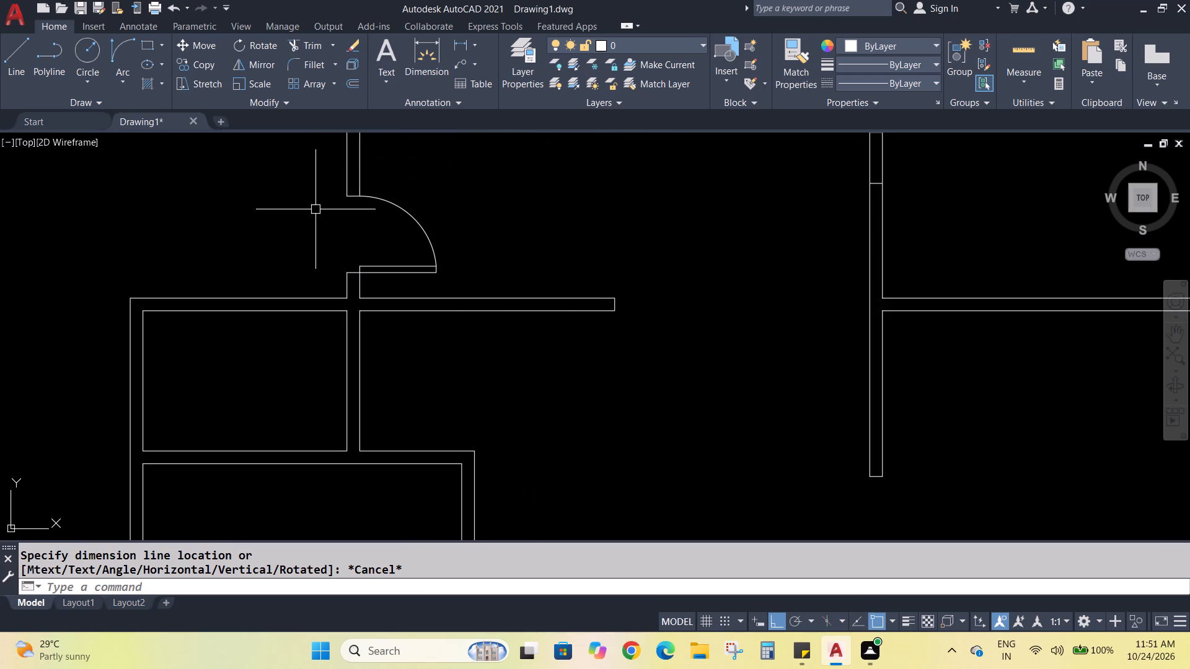
Offset the short jamb segment in the lower-right room's top wall 1" to the right.
scroll(547, 395, down, 4)
scroll(617, 499, up, 4)
scroll(589, 377, up, 2)
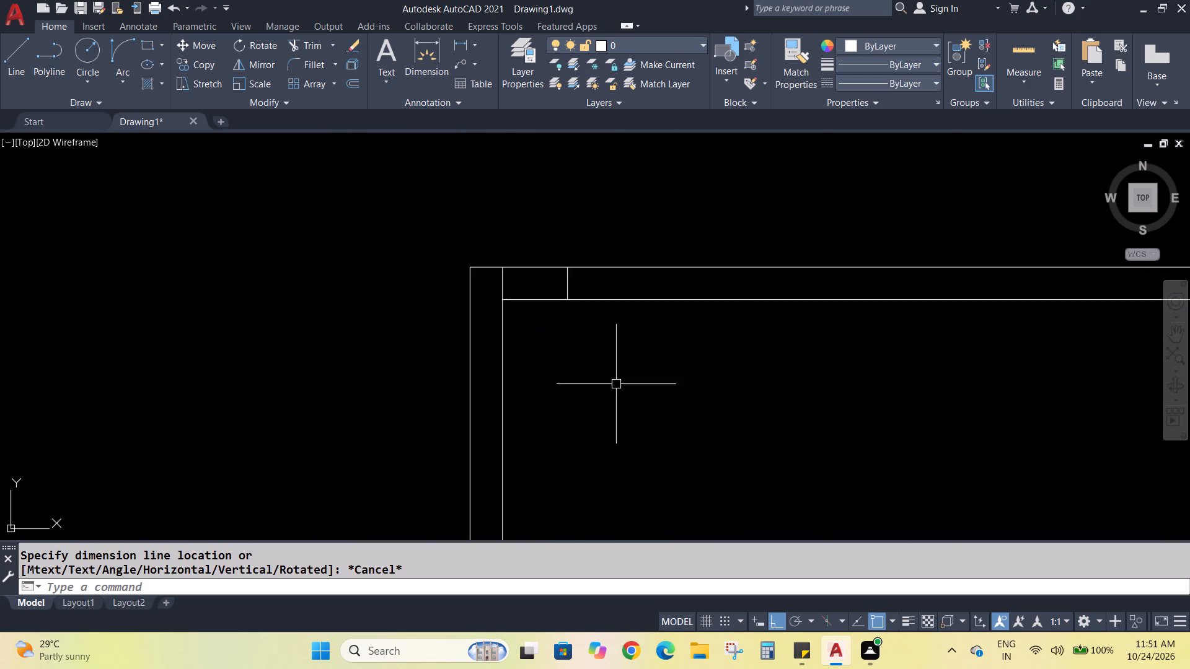
middle_drag(658, 395, 387, 449)
scroll(381, 435, down, 1)
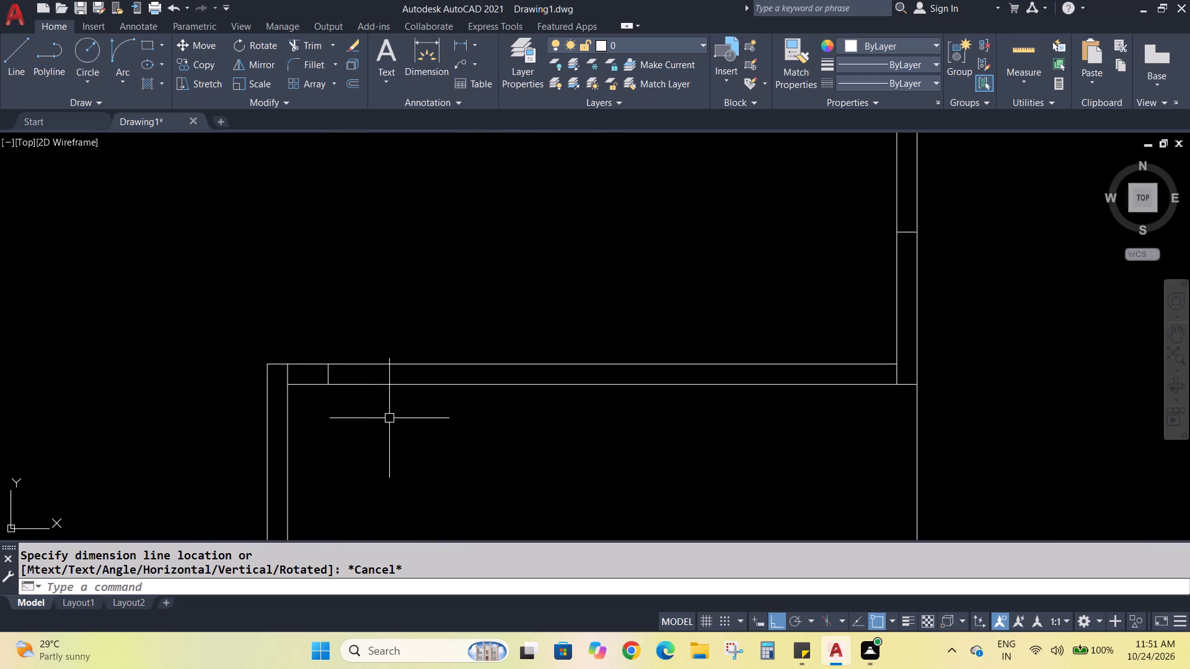
scroll(391, 417, up, 1)
middle_drag(480, 448, 332, 442)
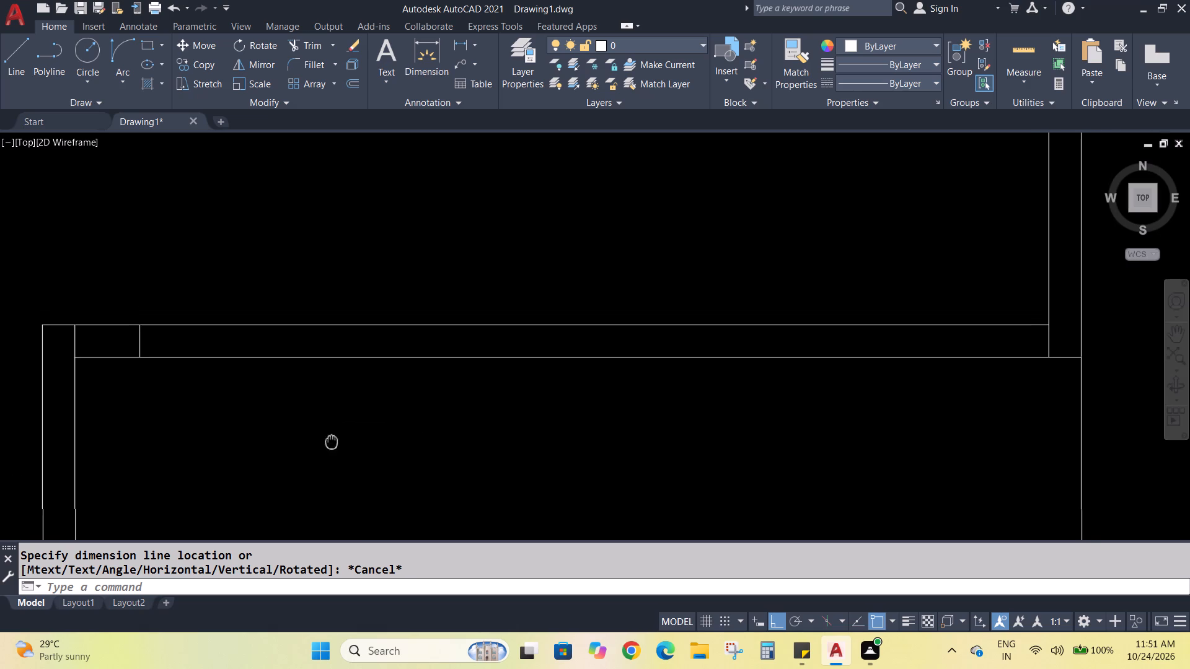
middle_drag(332, 442, 332, 442)
key(o)
key(Return)
key(1)
key(Return)
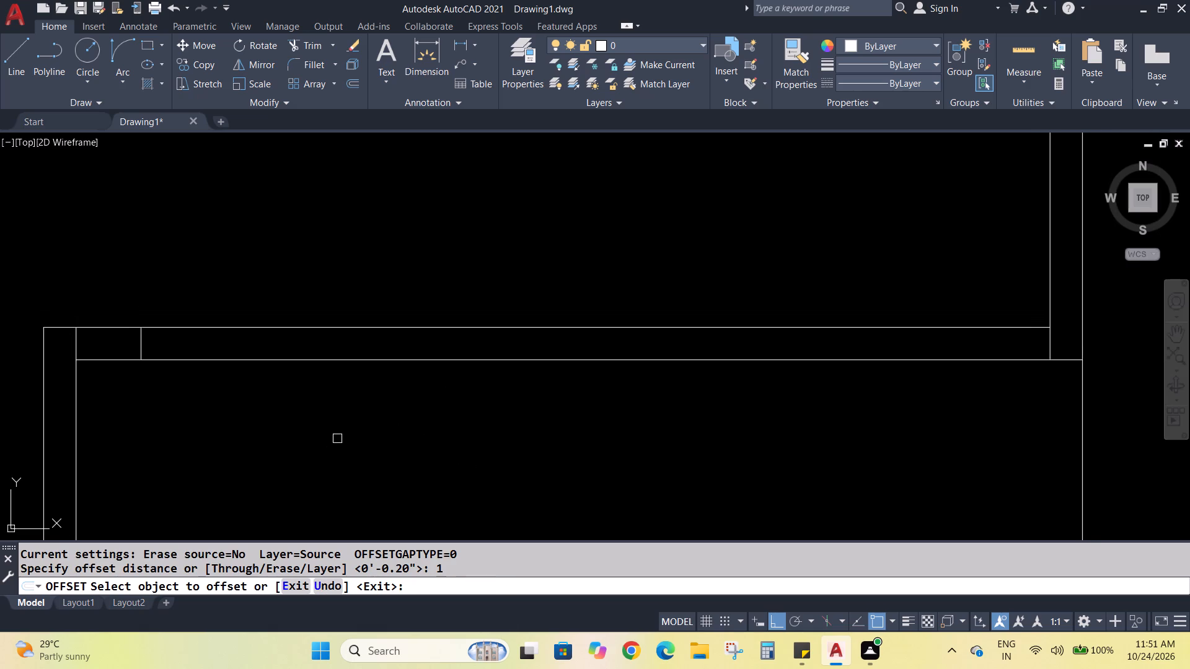
click(140, 341)
click(267, 343)
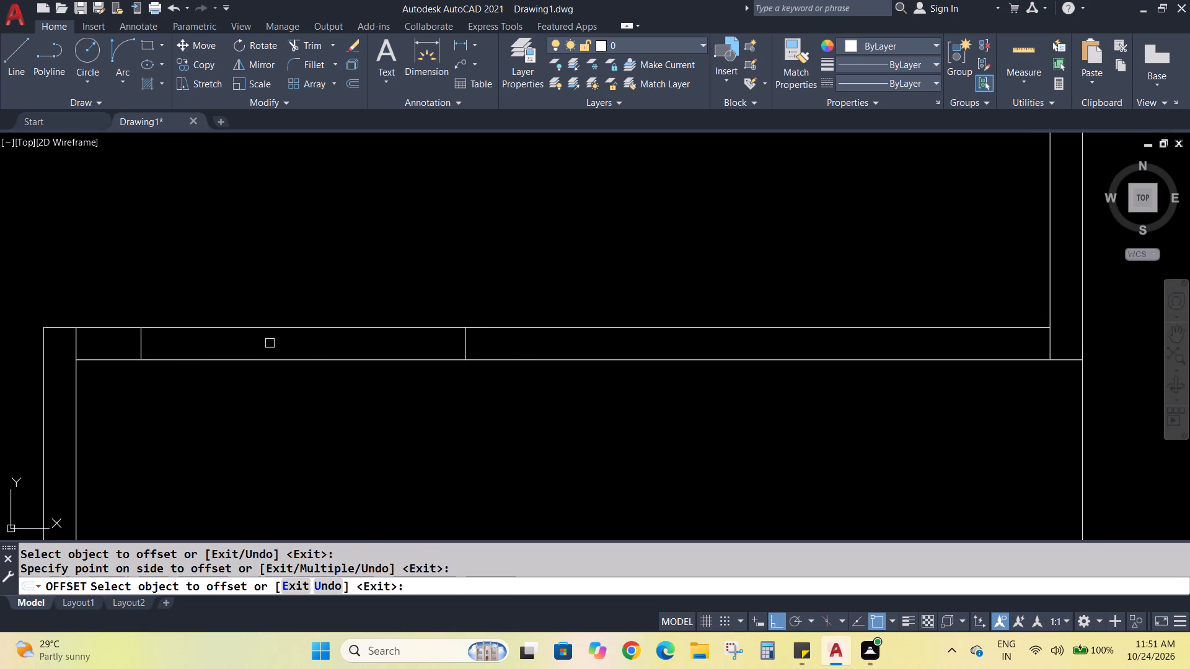
key(Escape)
Trim both wall lines between the two jamb segments to cut the opening in the lower-right room's top wall.
text(TR)
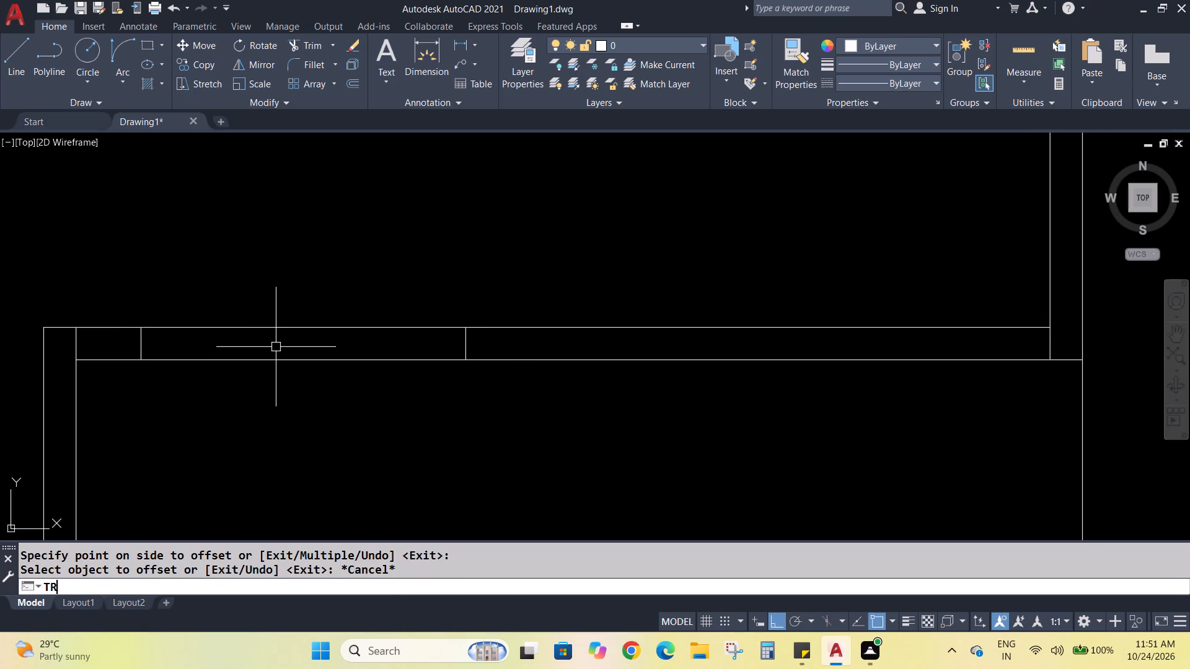
key(Return)
drag(316, 273, 318, 407)
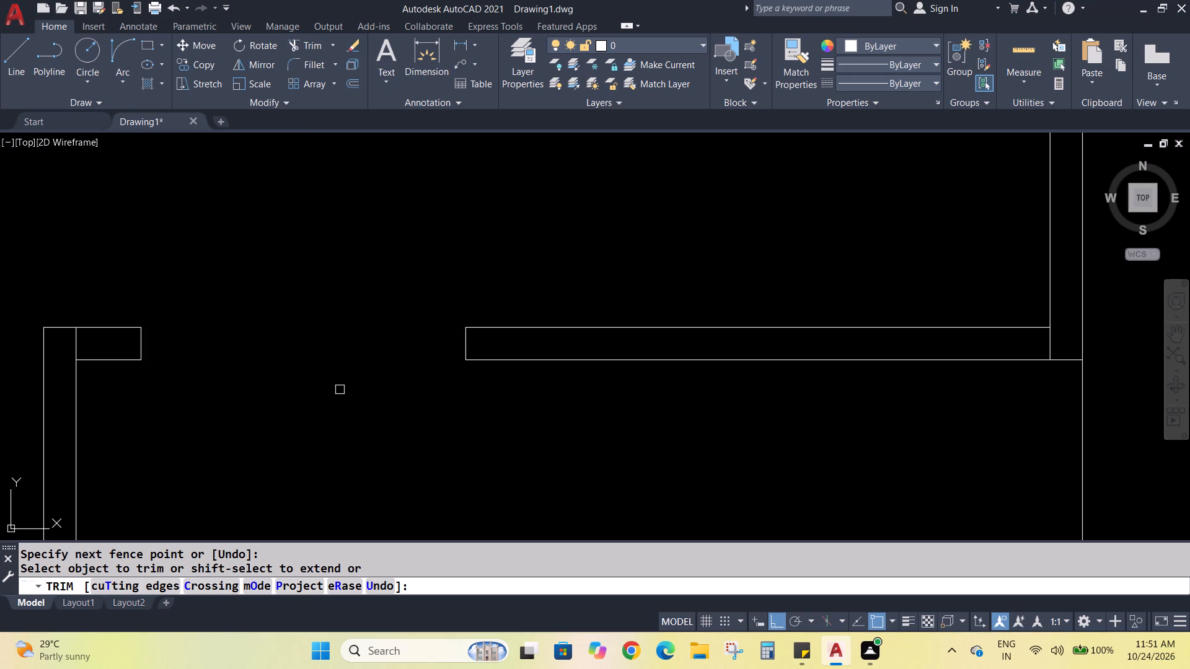
scroll(346, 378, down, 1)
middle_drag(343, 380, 378, 473)
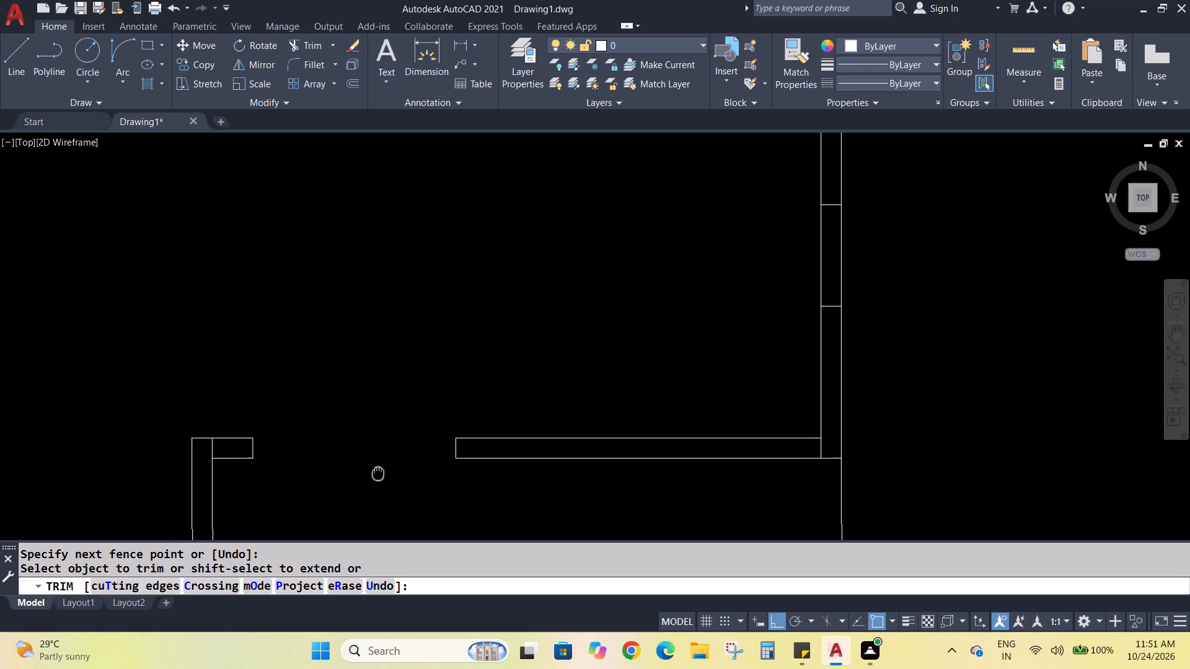
middle_drag(378, 473, 384, 480)
key(Escape)
key(Escape)
key(Escape)
key(Escape)
Draw a 1" vertical line upward from the upper corner of the new opening's left jamb.
key(l)
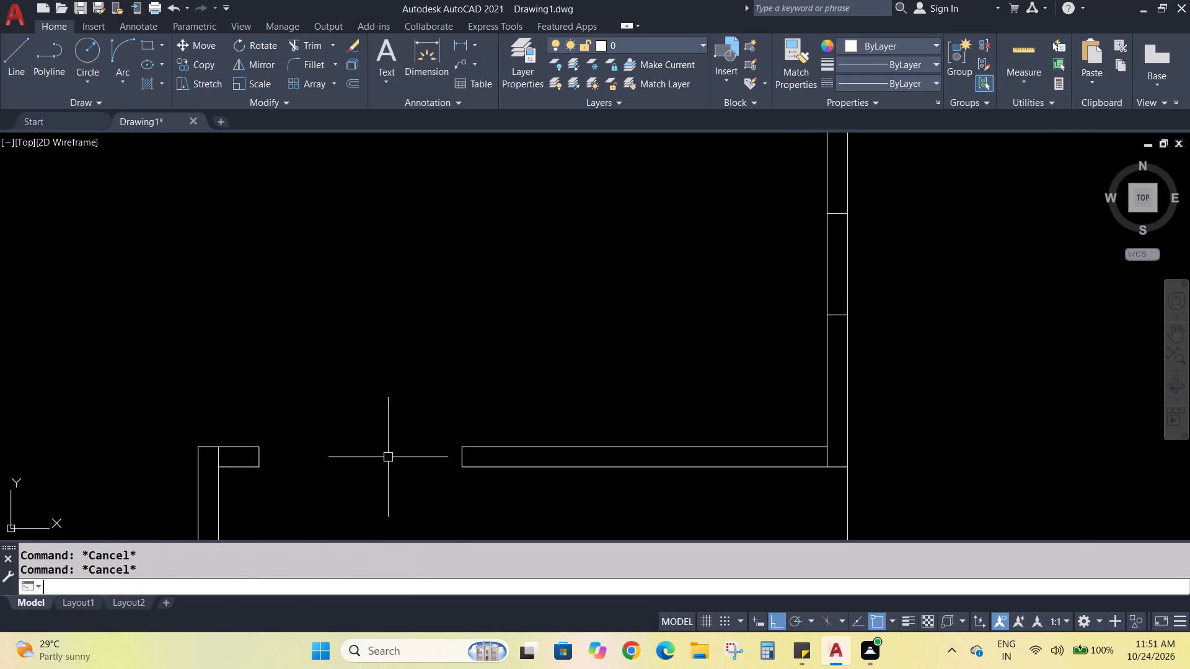
key(Return)
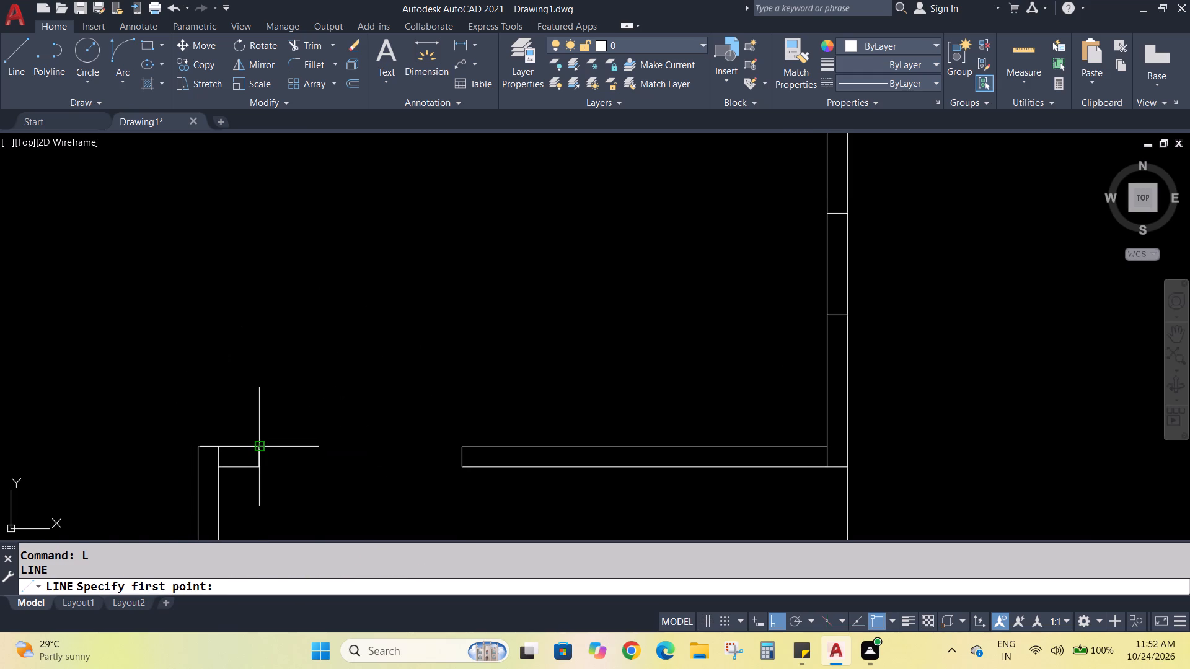
click(255, 445)
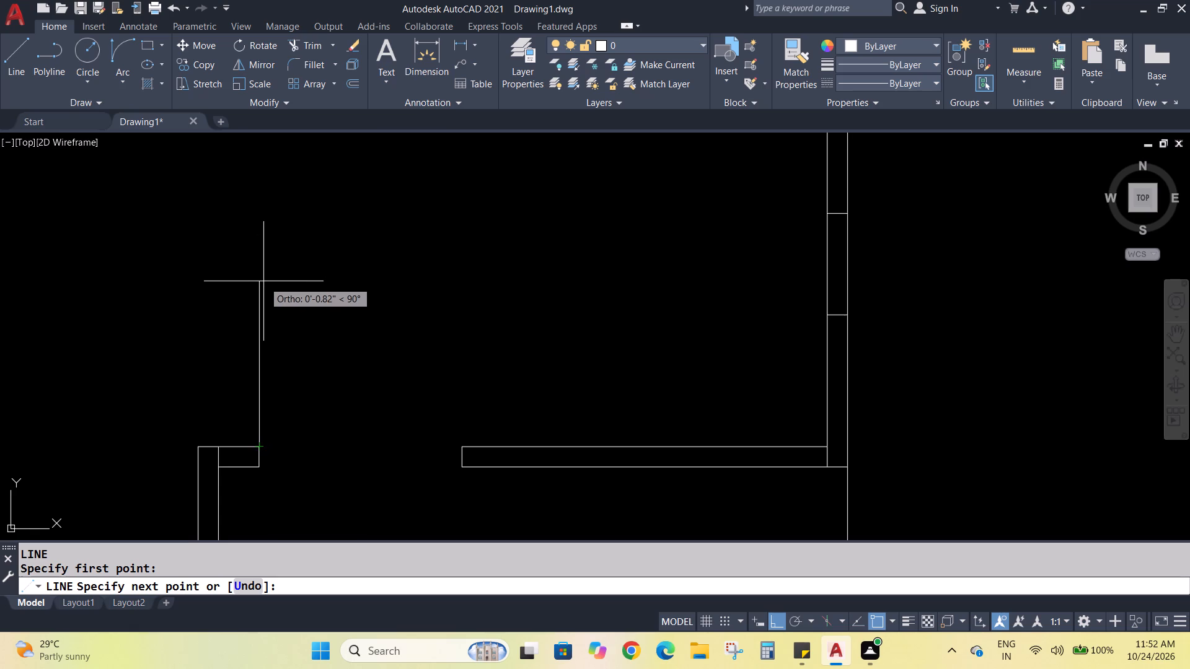
key(1)
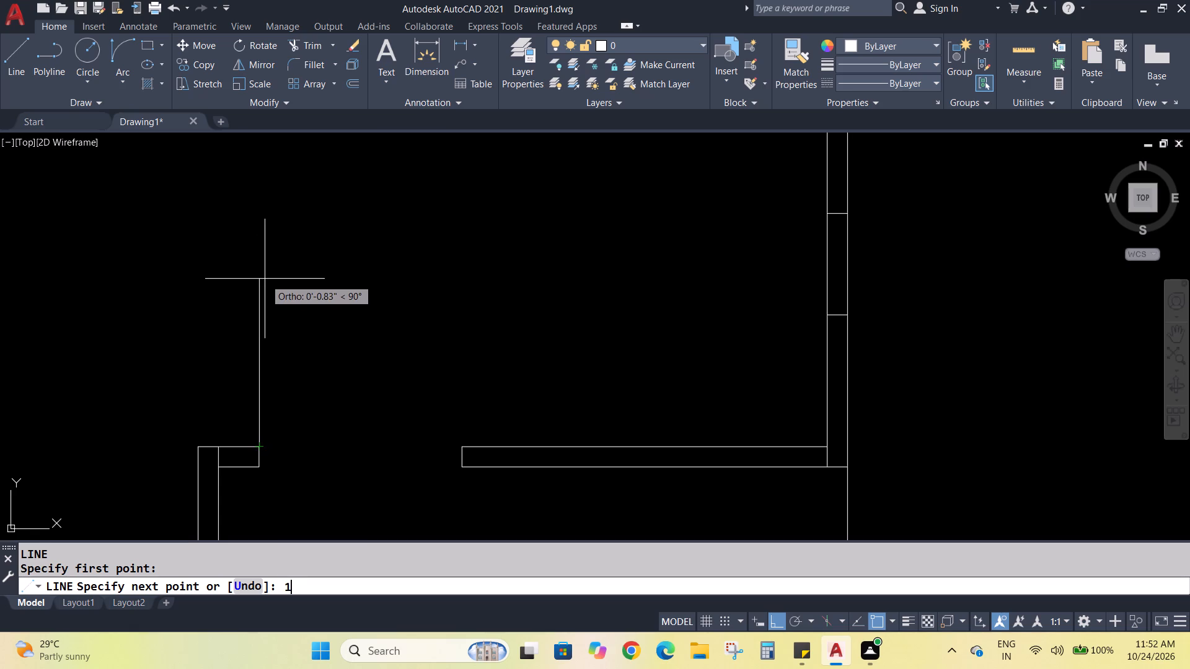
key(Return)
key(Escape)
key(Escape)
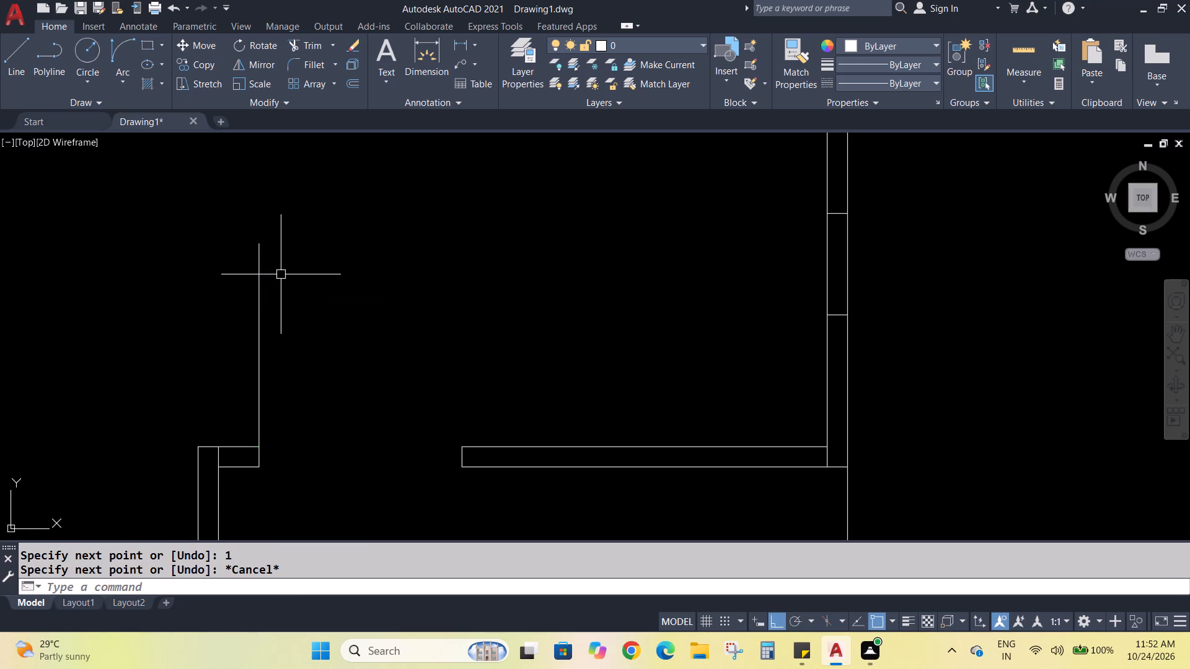
key(Escape)
Measure the thickness of the existing door leaf at its arc end, without placing a dimension.
scroll(372, 311, down, 4)
scroll(227, 179, up, 5)
scroll(465, 276, up, 2)
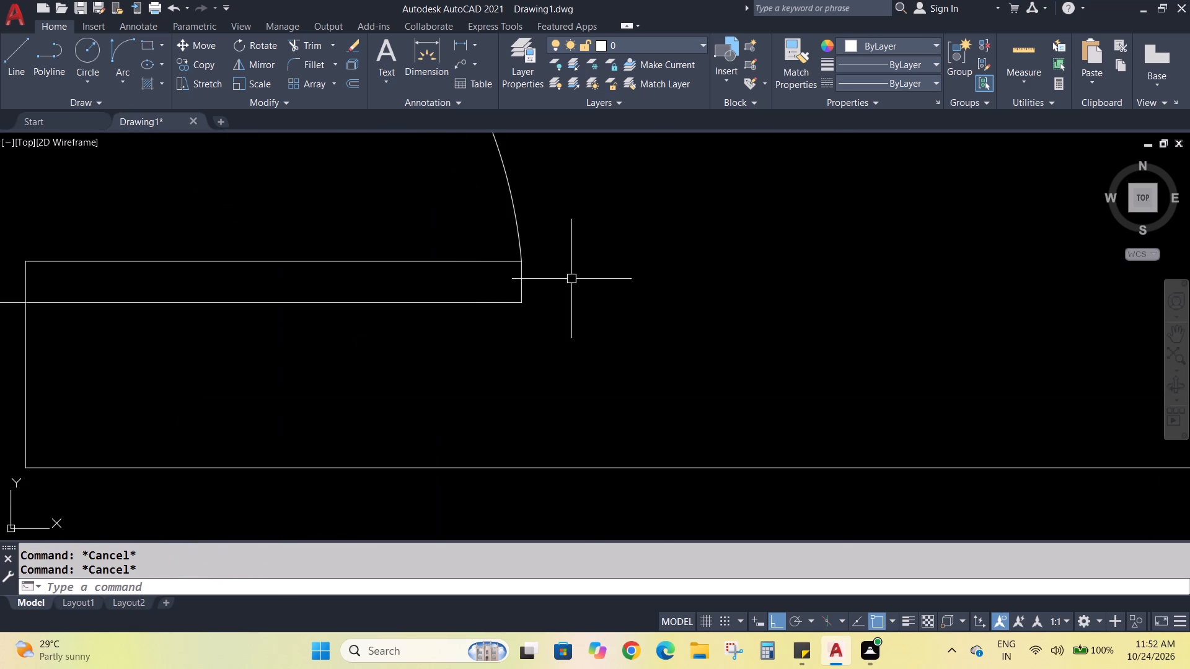
click(456, 43)
drag(526, 260, 526, 269)
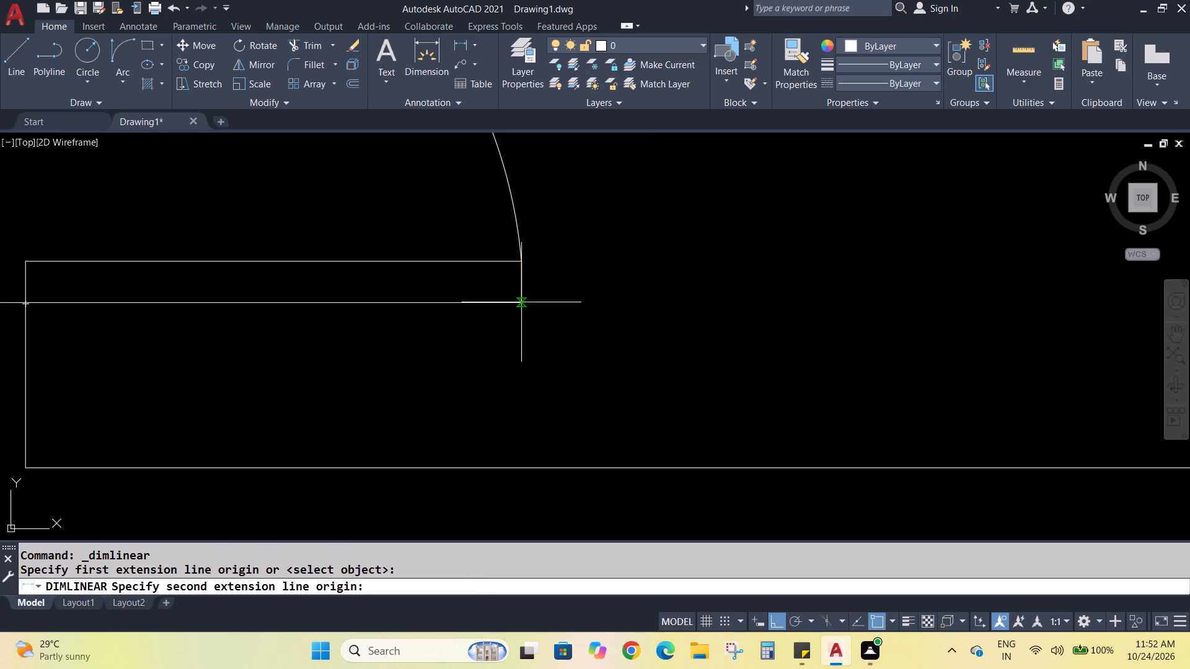
click(519, 305)
scroll(630, 279, down, 2)
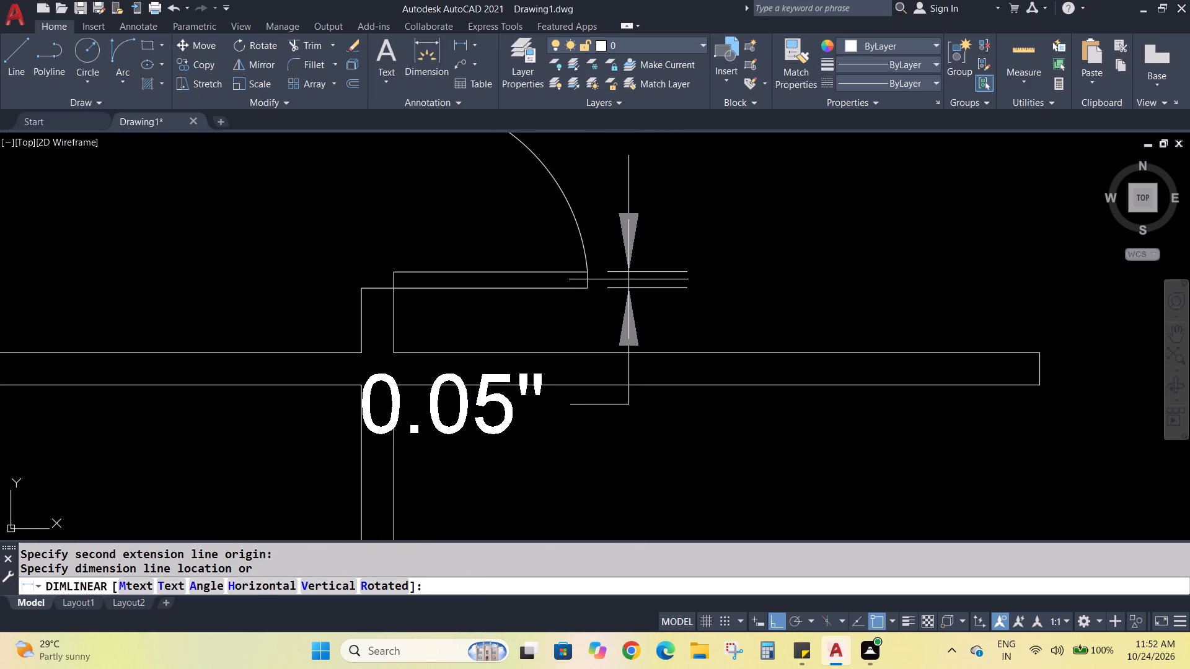
key(Escape)
key(Escape)
Complete the door leaf from the vertical line's top end with lines 0.05" right, 1" down, and back to the jamb corner.
scroll(628, 282, down, 5)
scroll(743, 458, up, 4)
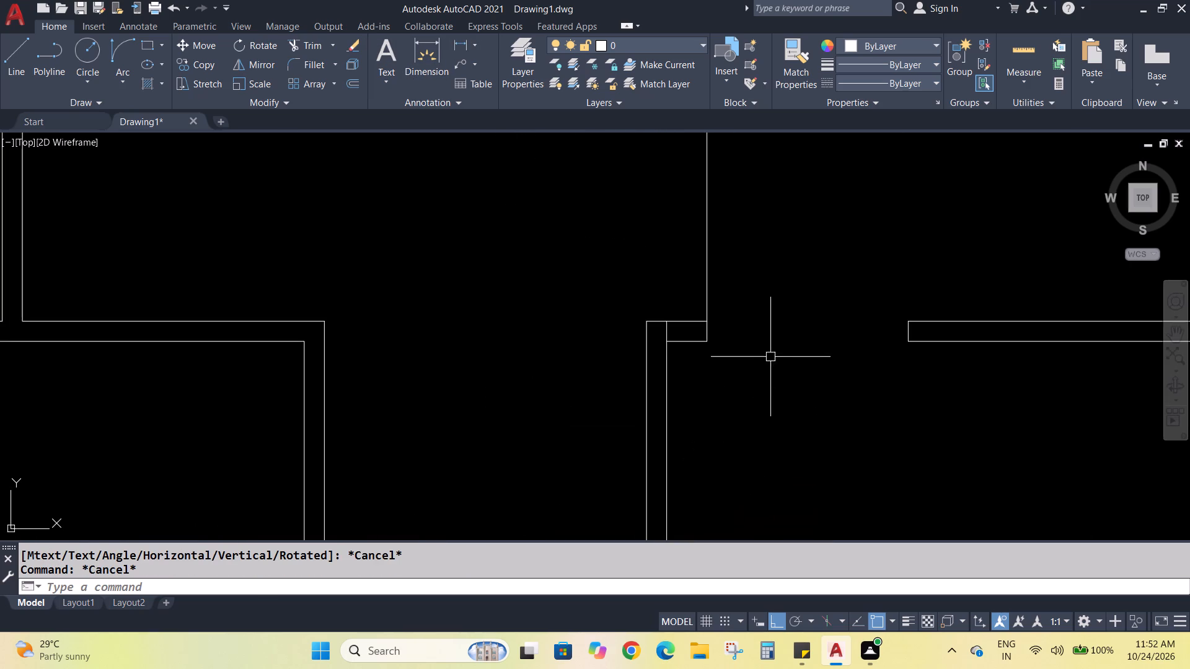
middle_drag(770, 359, 708, 506)
scroll(685, 382, up, 1)
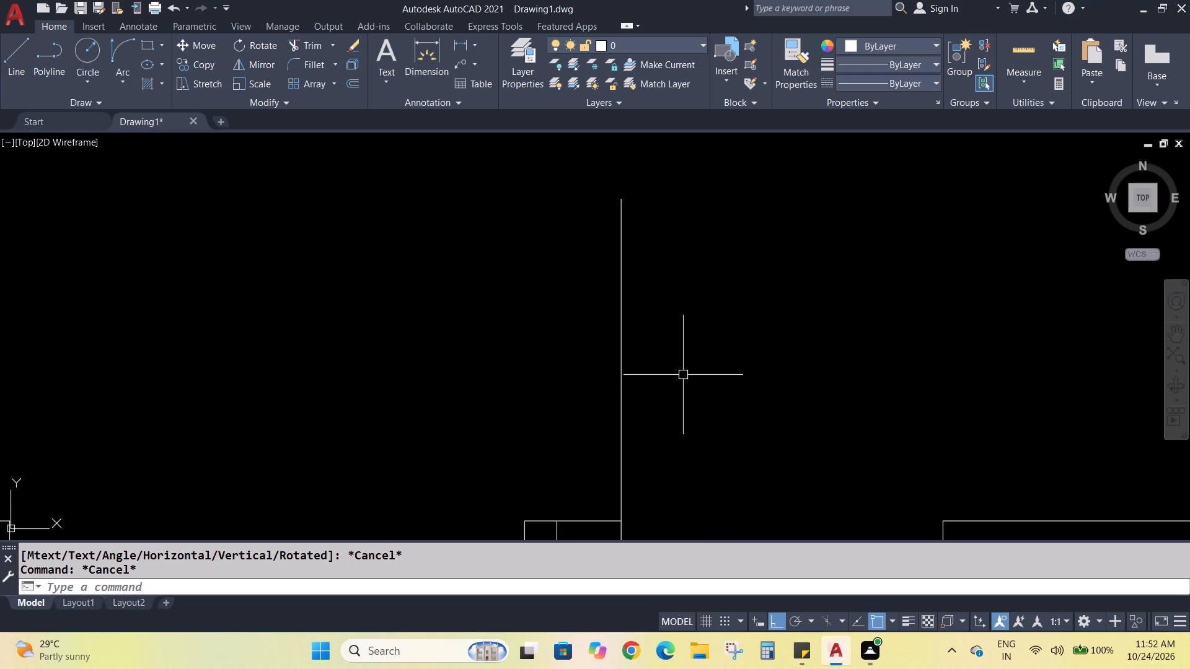
key(l)
key(Return)
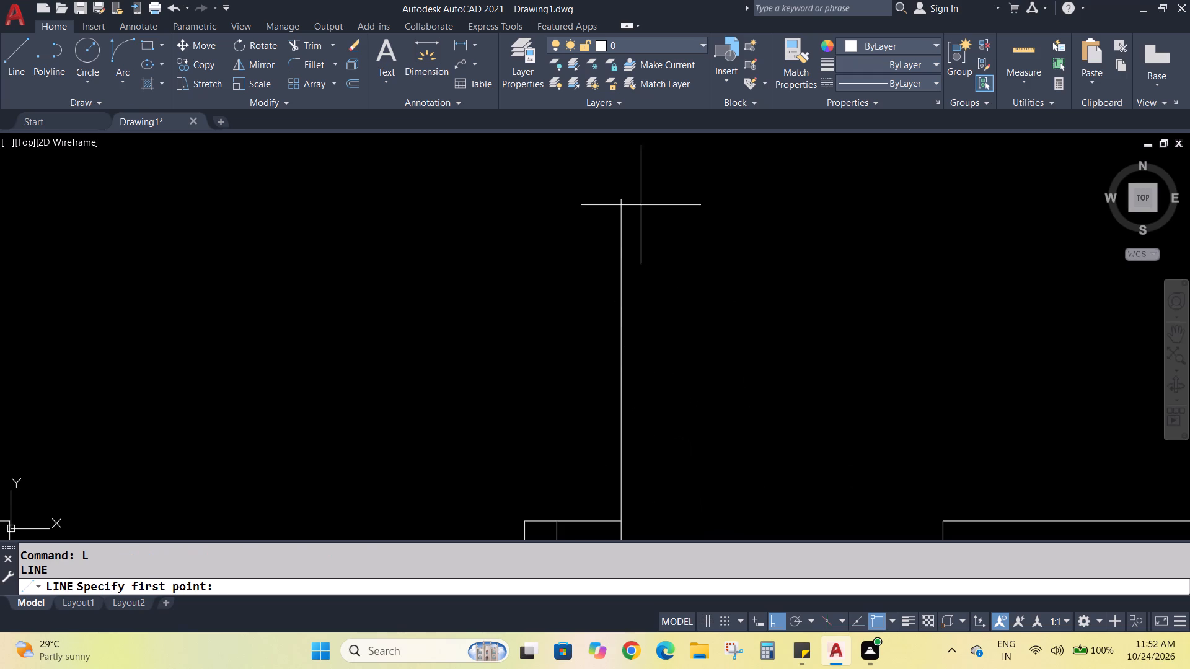
click(622, 198)
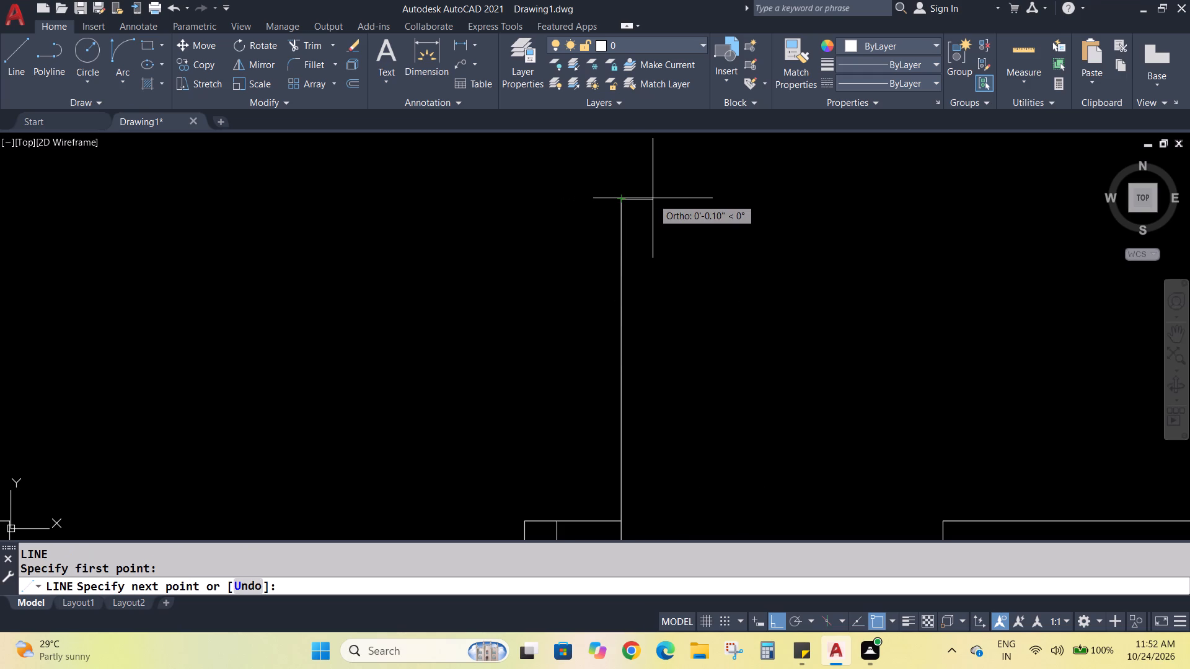
key(0)
text(.0)
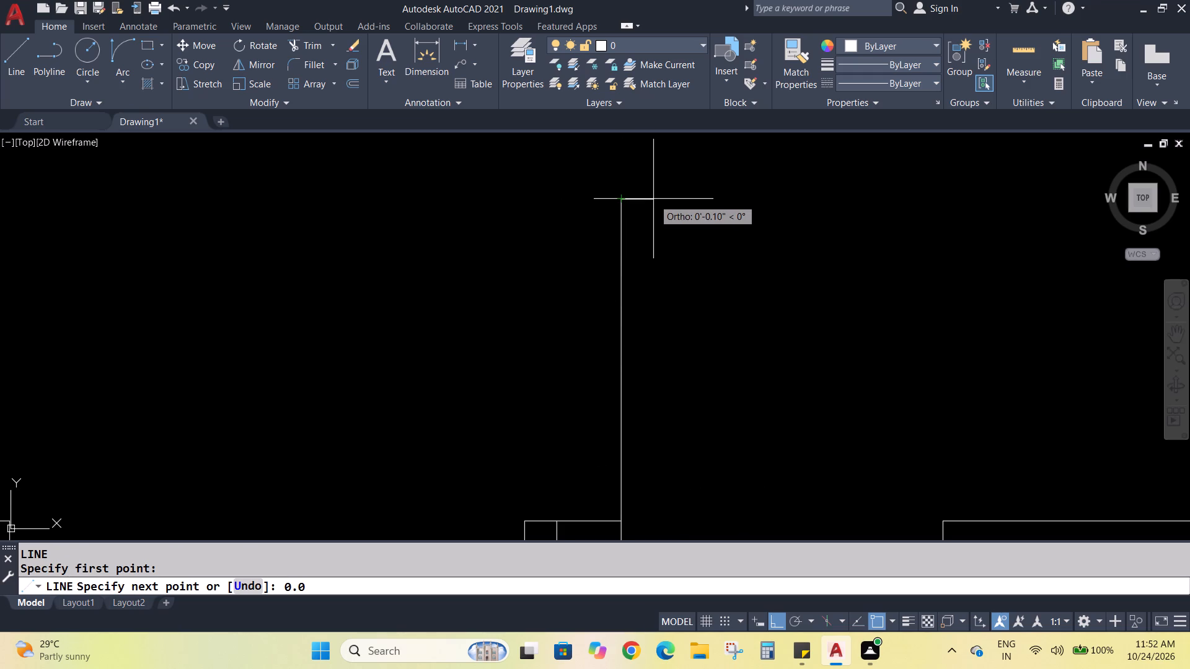
key(5)
key(Return)
scroll(644, 421, down, 2)
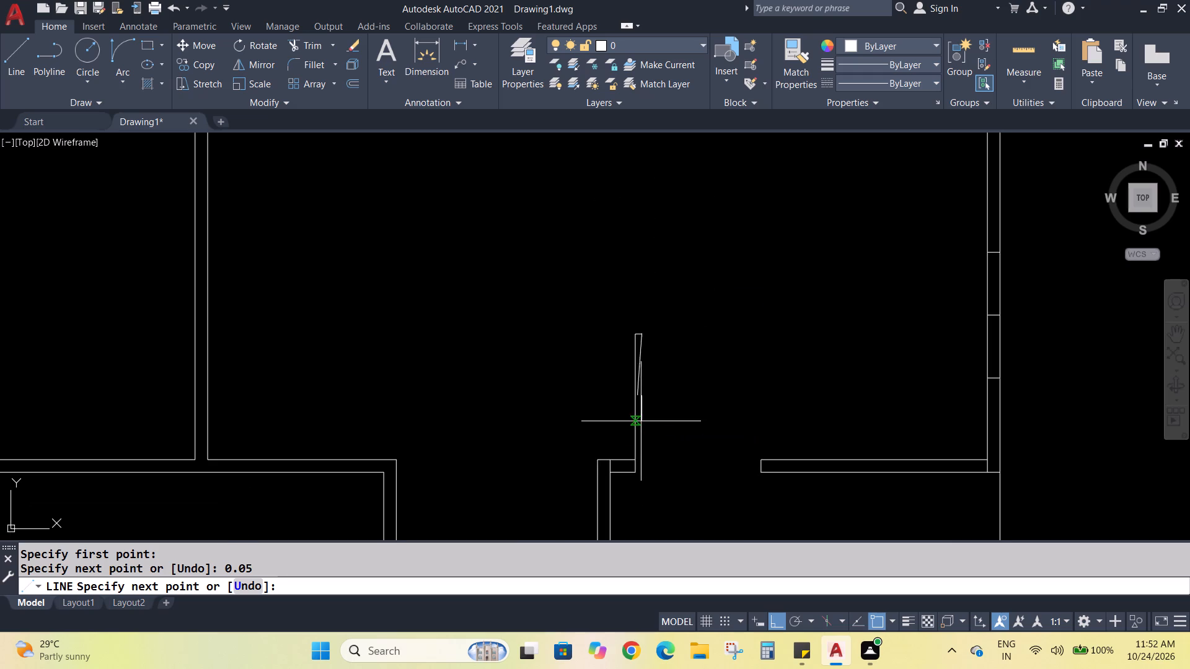
key(1)
key(Return)
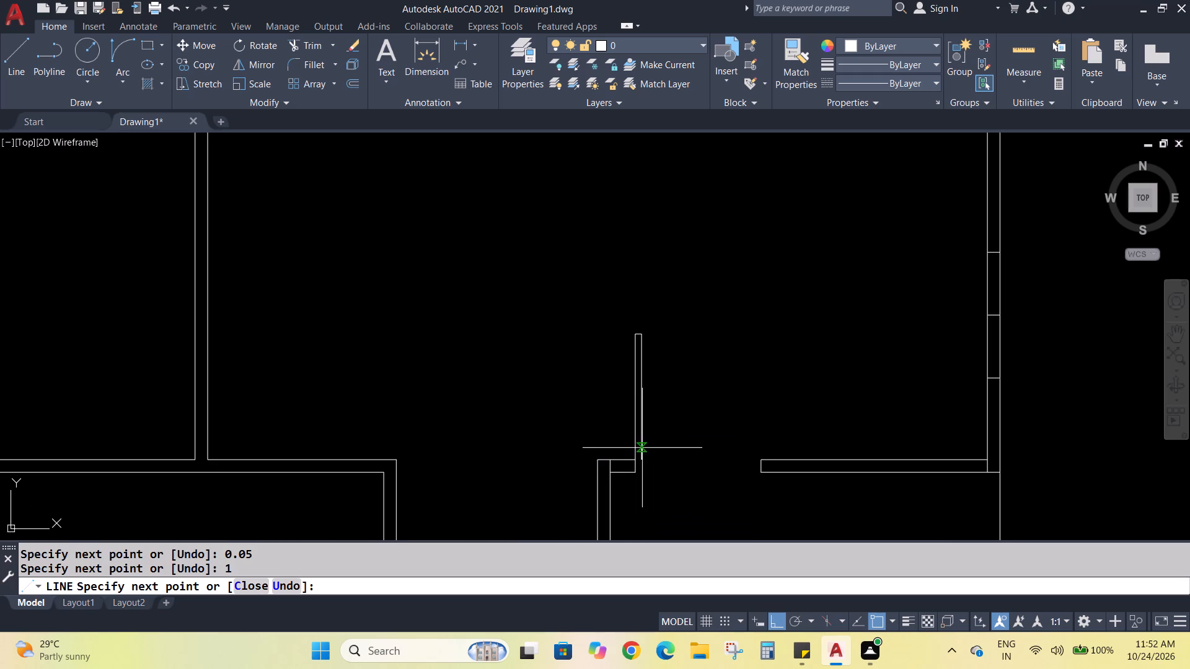
scroll(635, 465, up, 6)
click(638, 391)
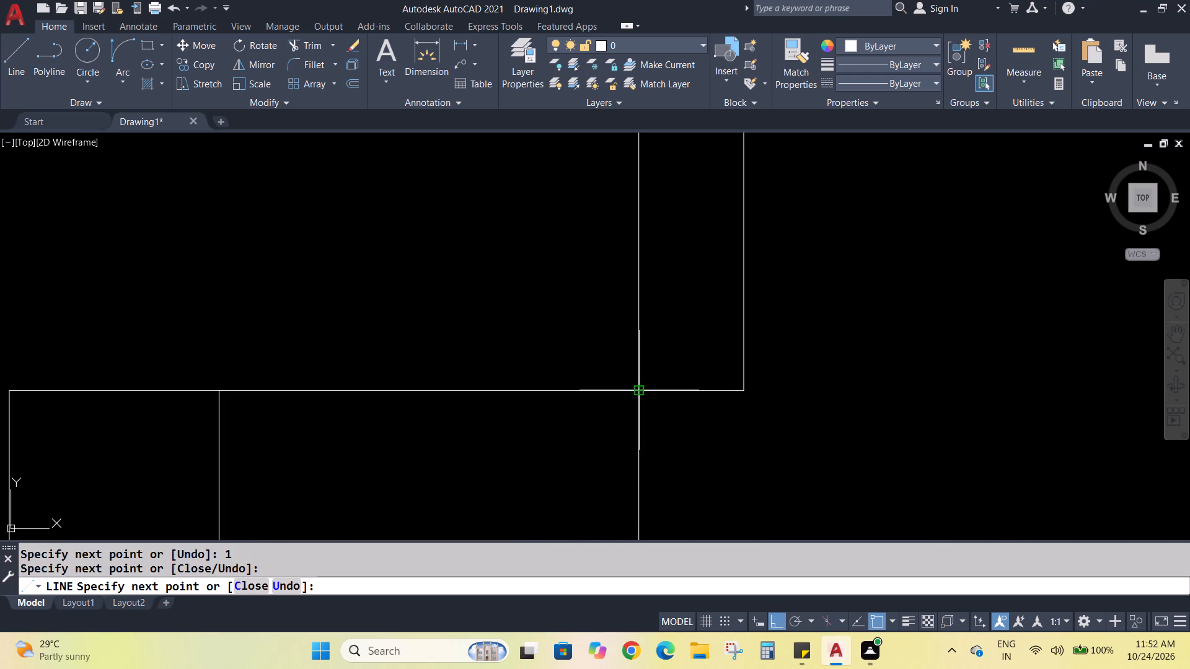
scroll(642, 390, down, 5)
key(Escape)
Draw the door swing with a Start, End, Direction arc from the right jamb's upper corner to the leaf's top-right corner, tangent upward.
scroll(832, 368, down, 2)
scroll(835, 359, up, 2)
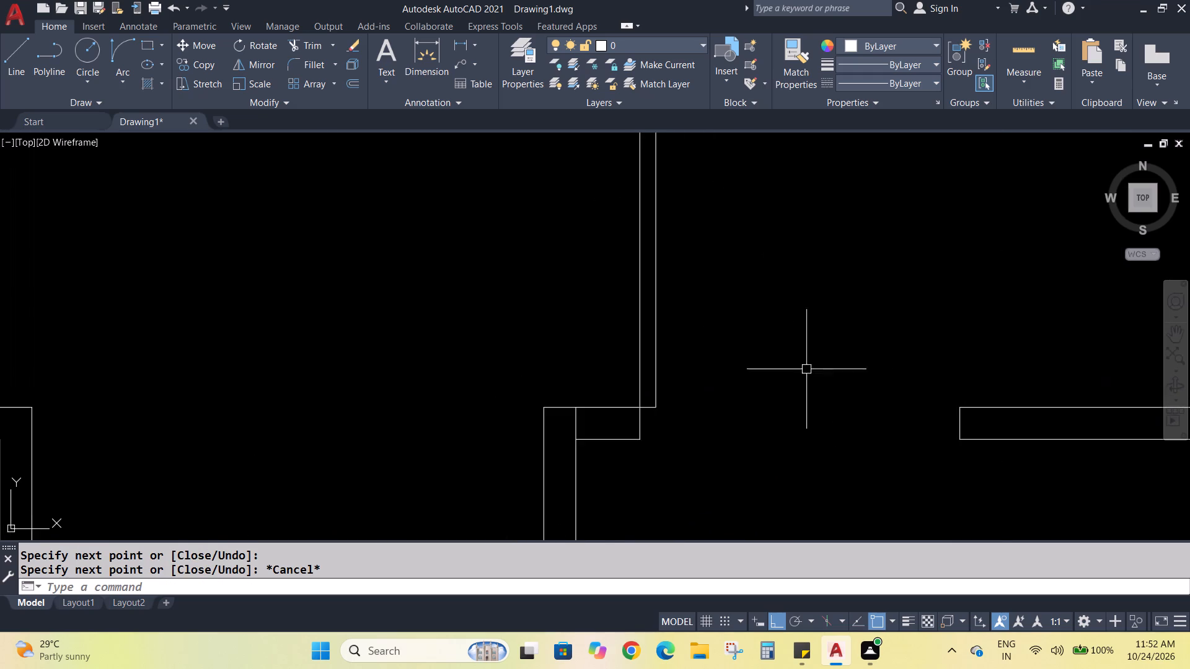
middle_drag(763, 401, 542, 506)
scroll(540, 440, down, 1)
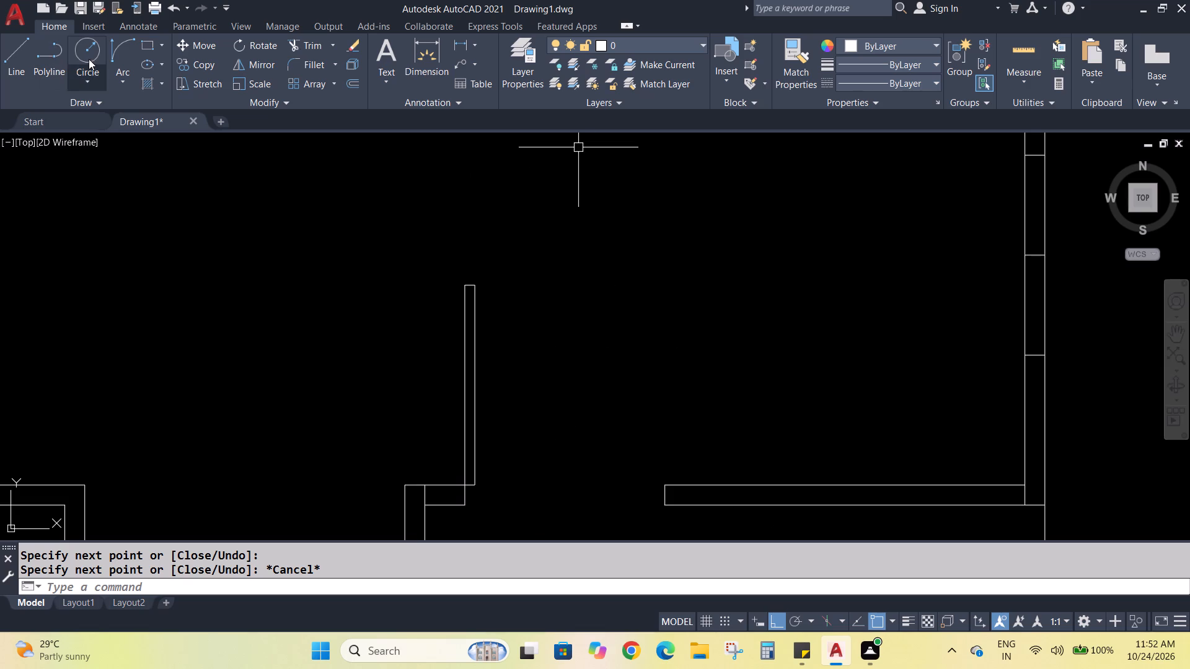
click(120, 71)
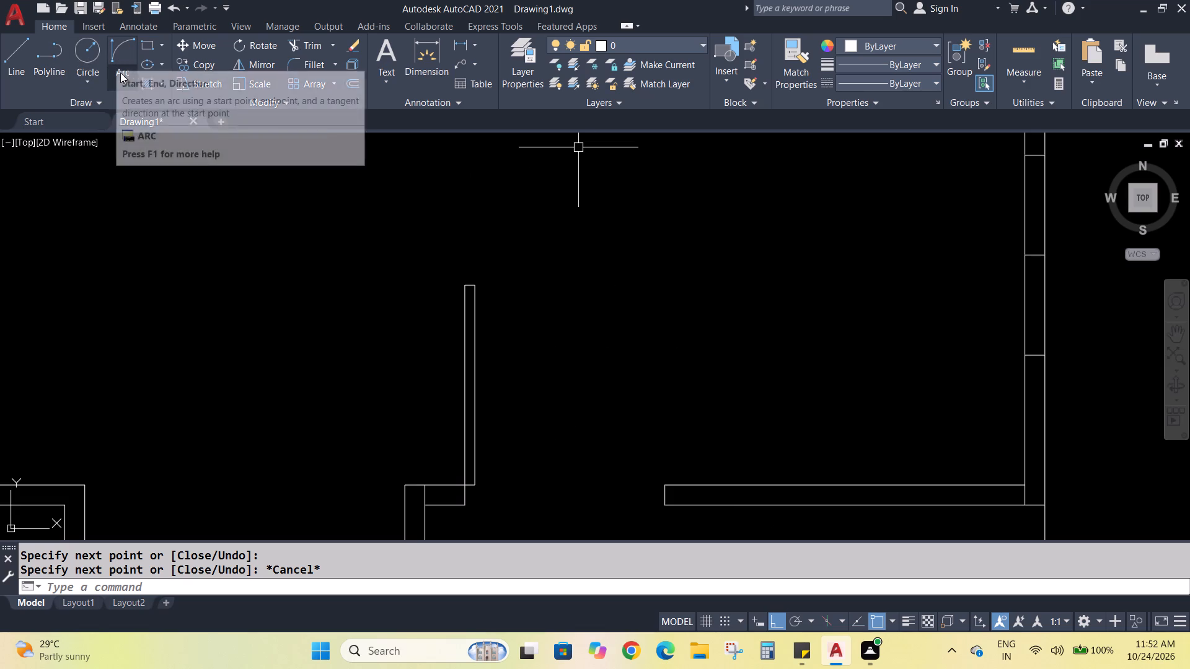
click(175, 276)
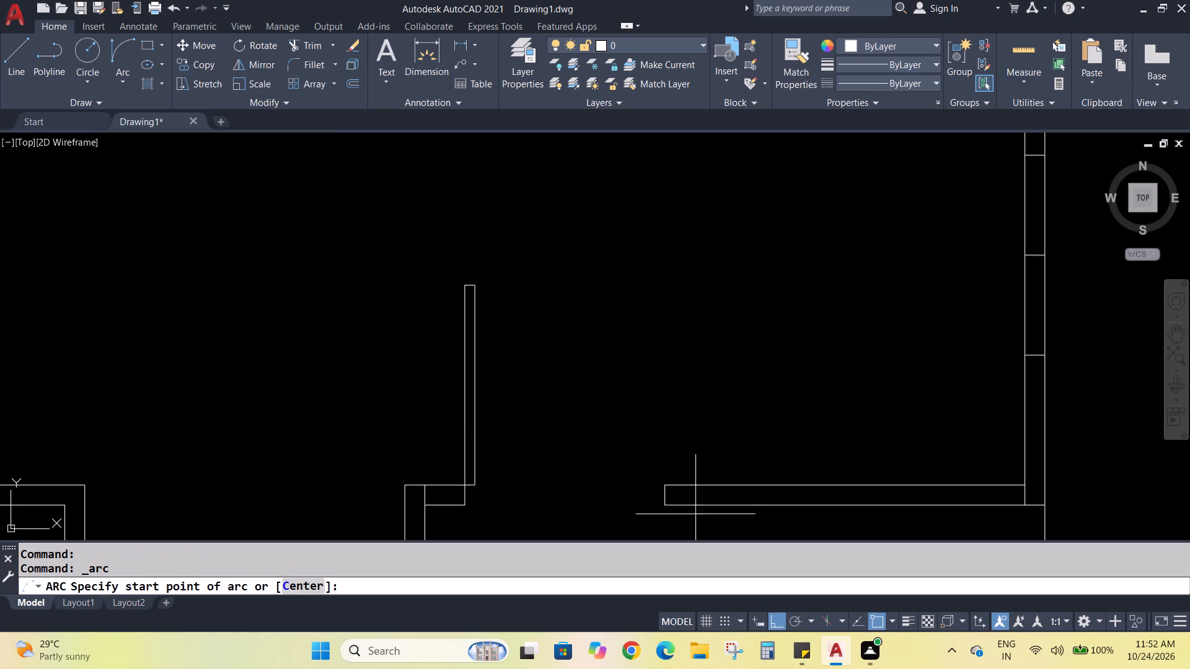
click(662, 489)
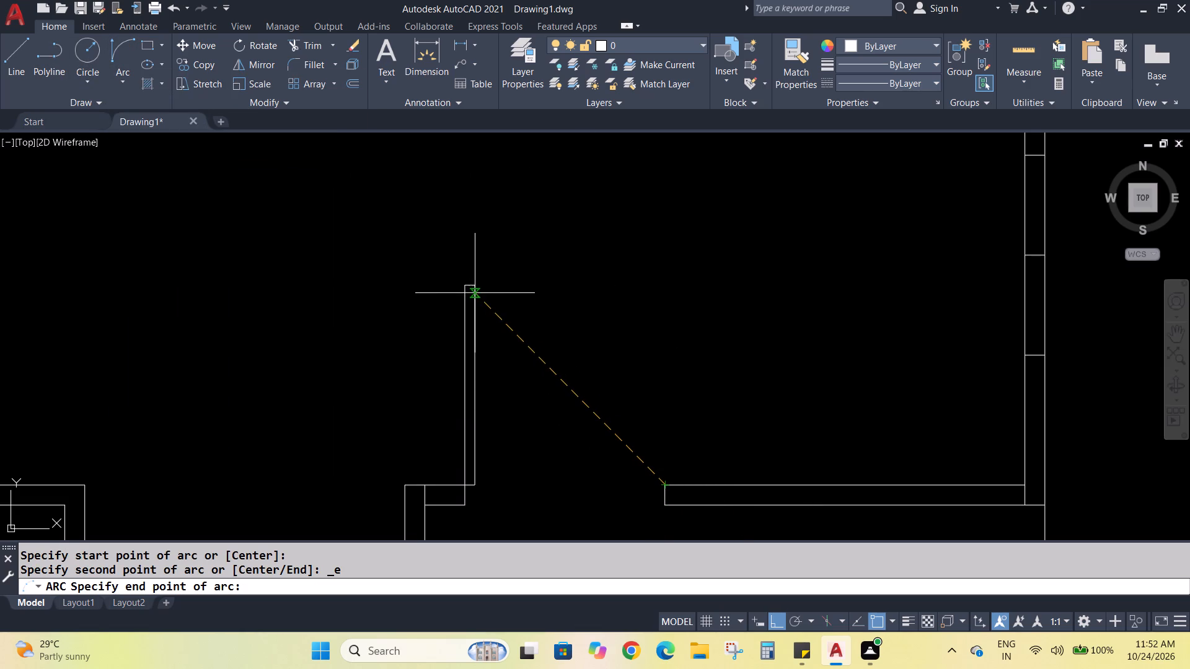
click(474, 287)
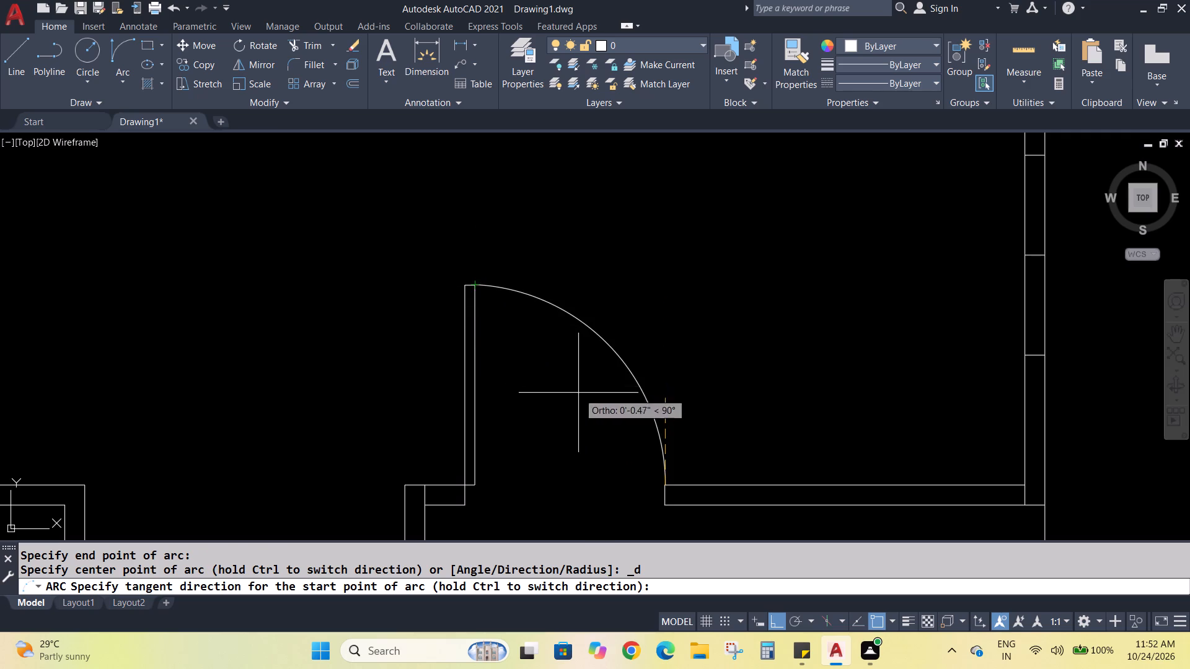
click(601, 359)
Measure the top wall's length from the opening's right jamb to the right wall's inner line using a temporary linear dimension, and delete it.
scroll(616, 364, down, 3)
scroll(686, 432, up, 3)
middle_drag(697, 409, 664, 464)
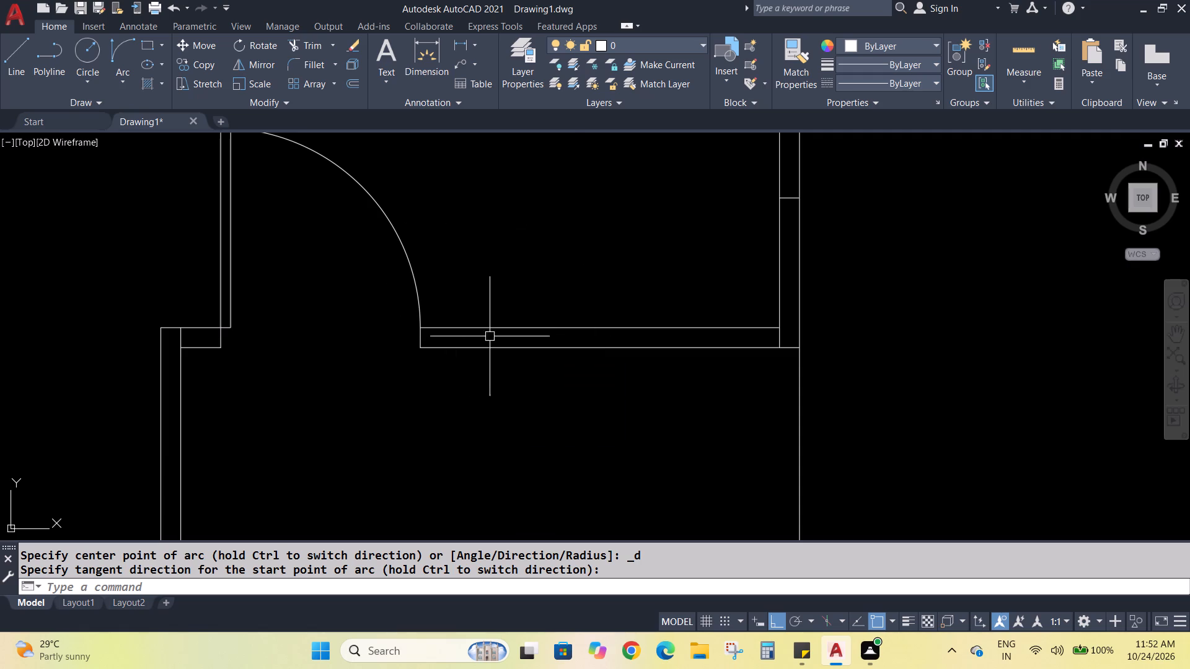
click(348, 45)
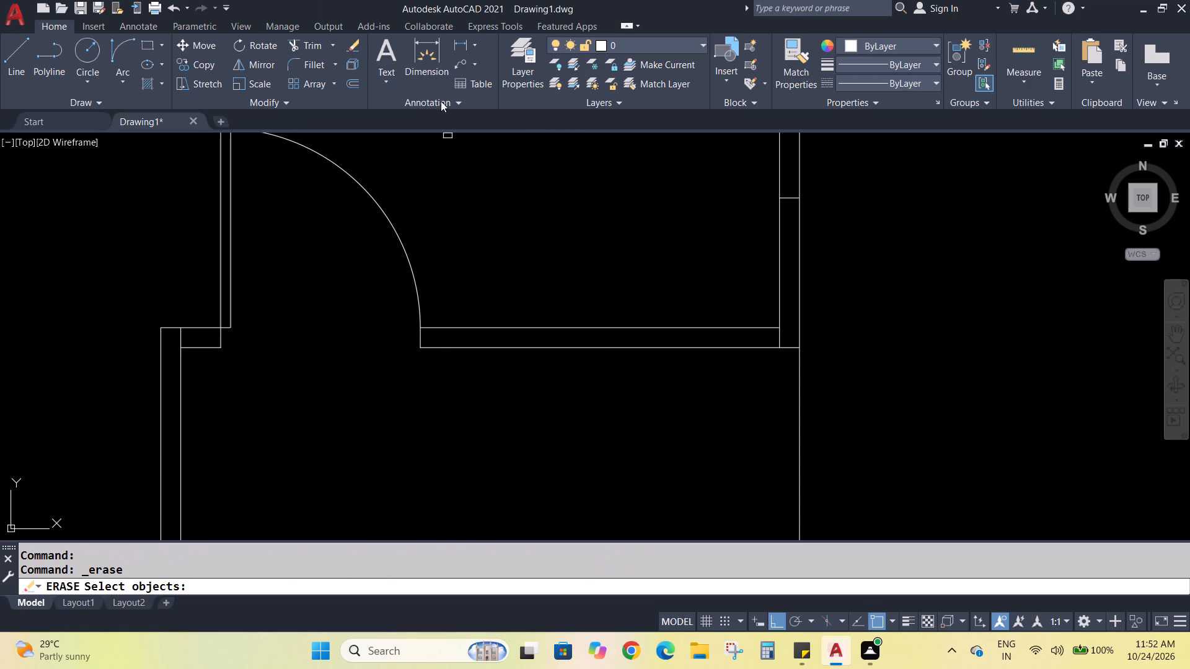
click(459, 48)
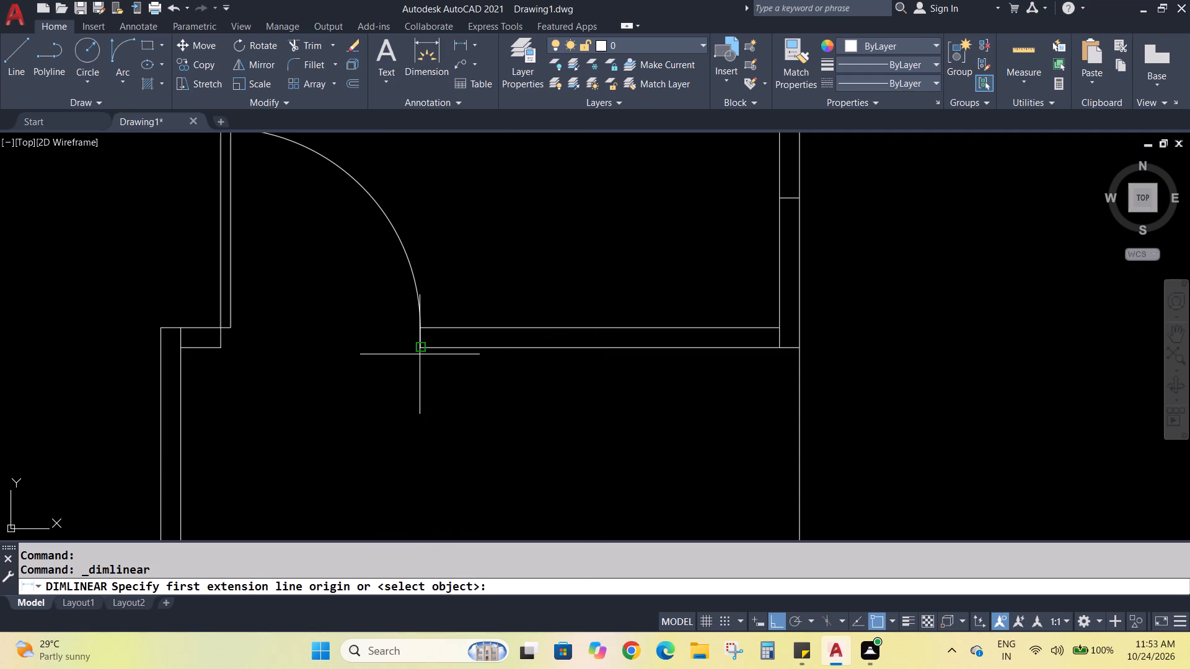
click(420, 348)
click(778, 348)
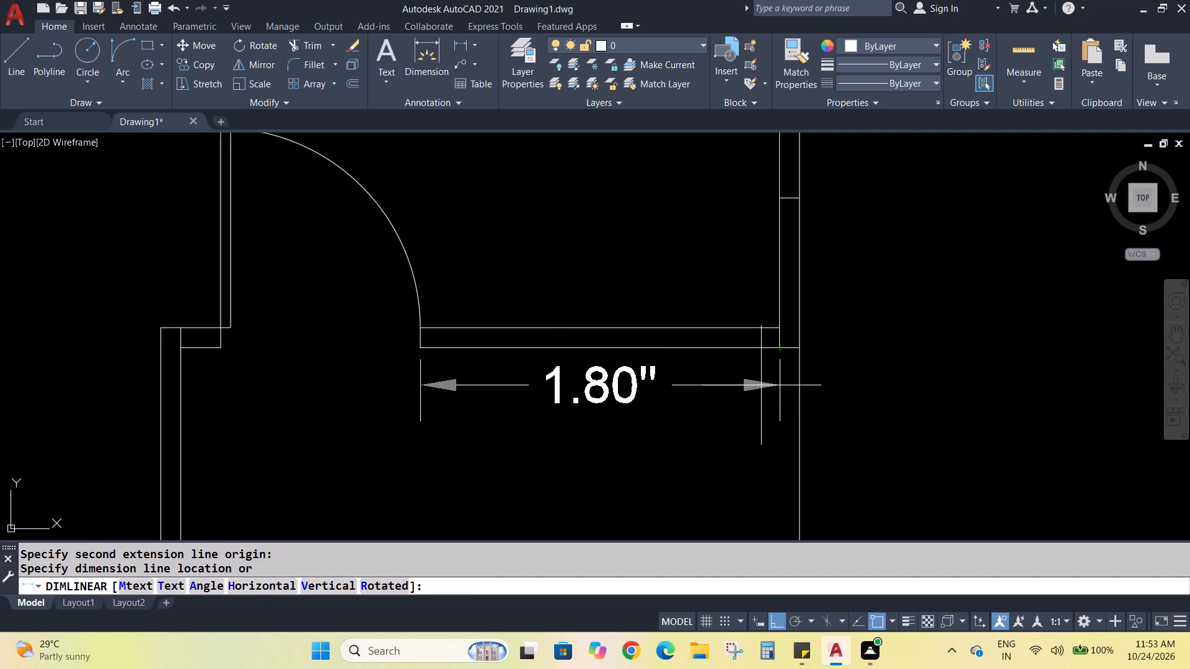
click(759, 390)
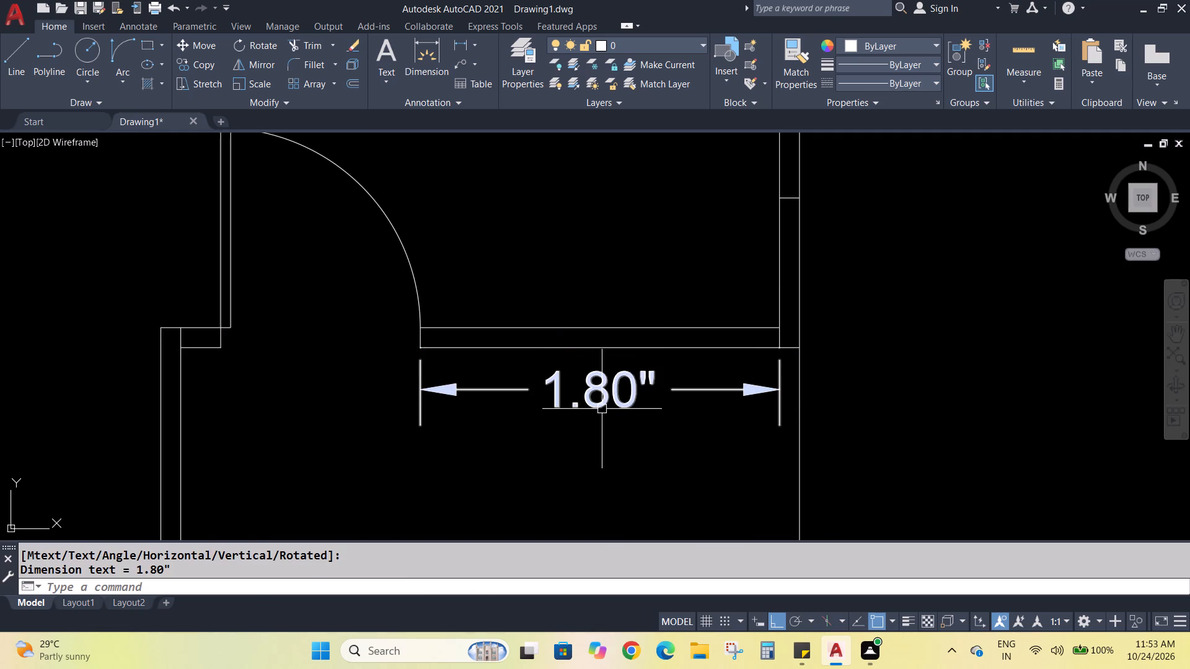
click(605, 390)
key(Delete)
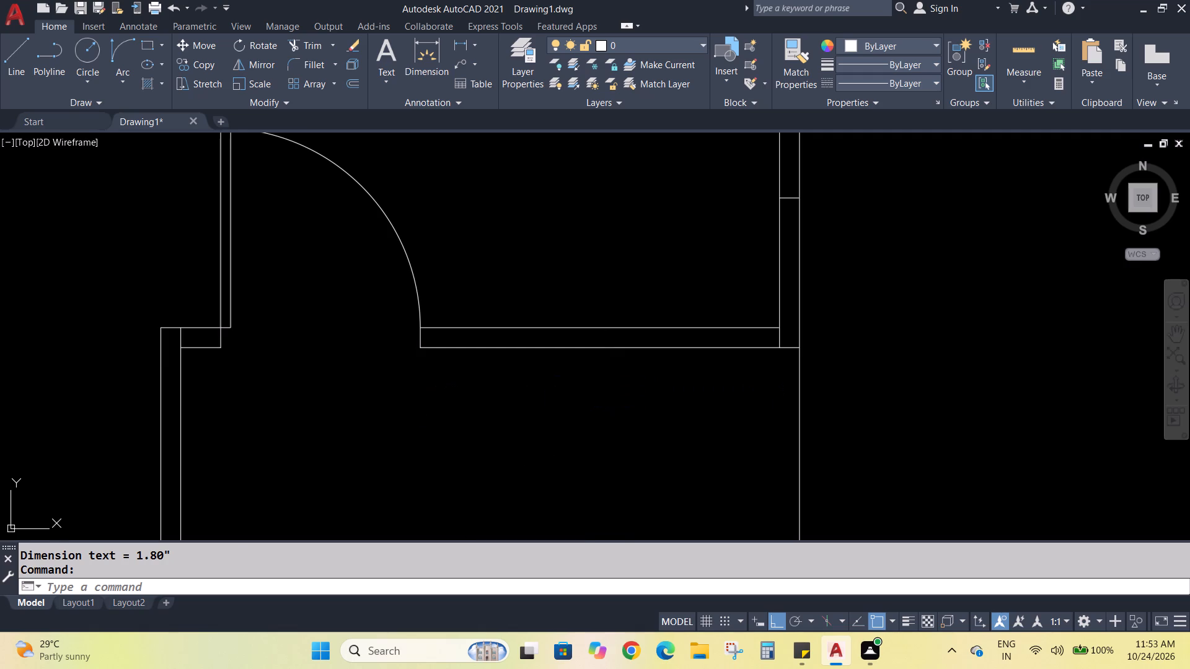
Offset the new opening's right jamb segment 0.90" to the right, inside the top wall.
key(o)
key(Return)
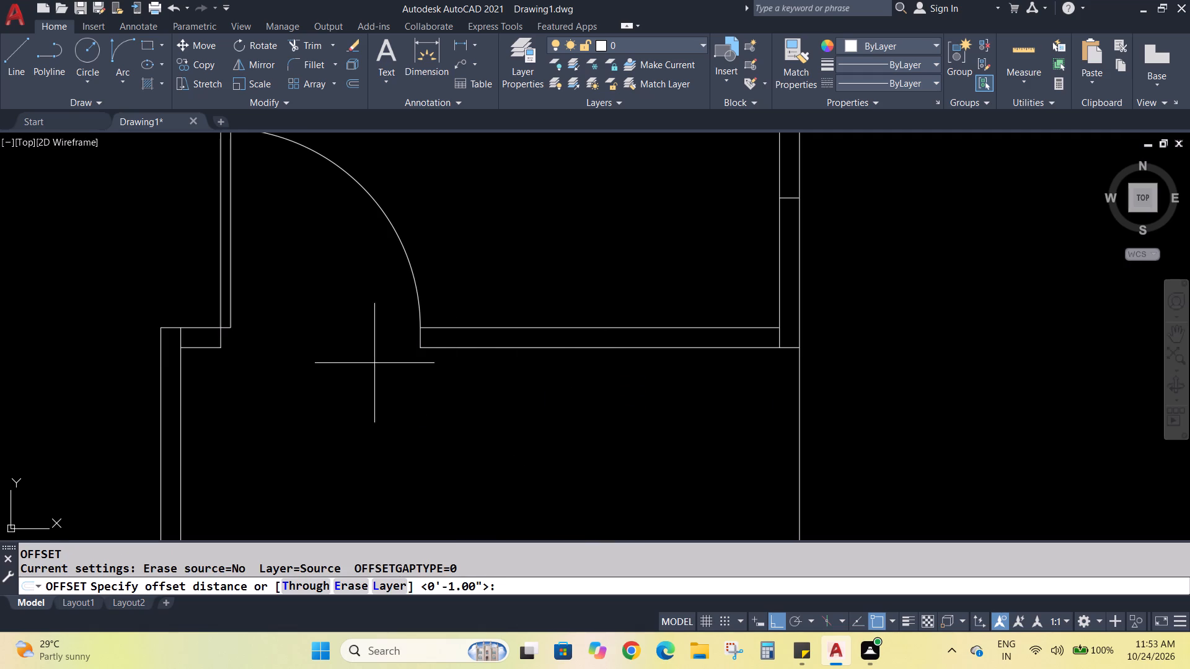
key(0)
text(.9)
key(0)
key(Return)
click(423, 339)
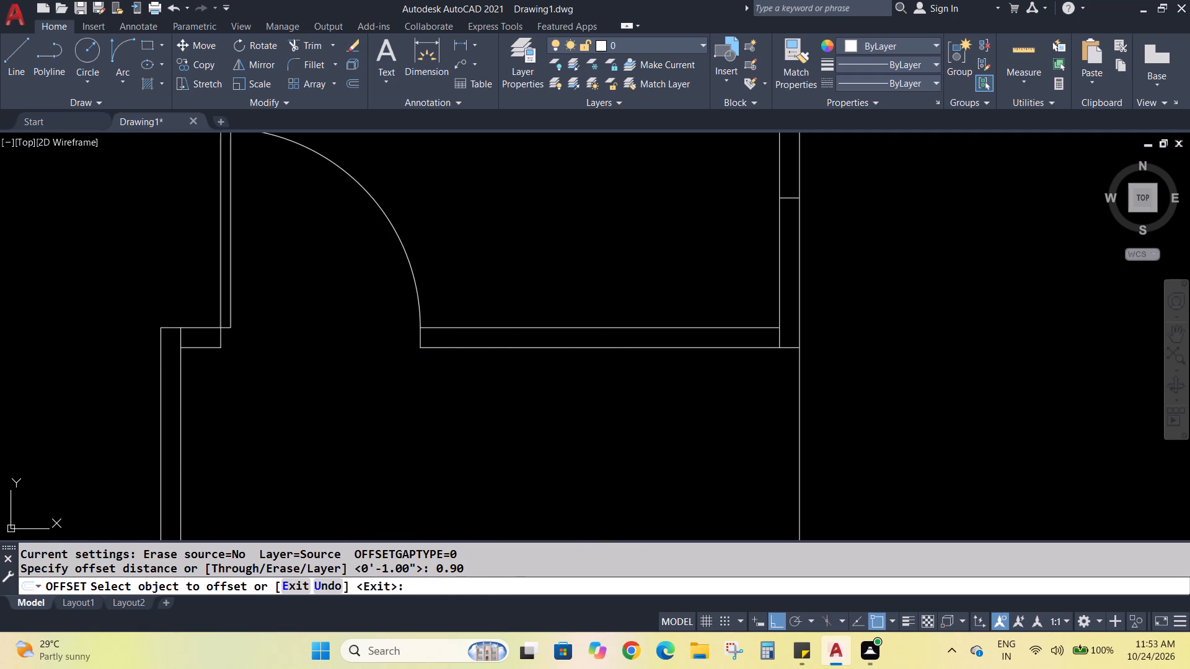
click(498, 340)
key(Escape)
key(Escape)
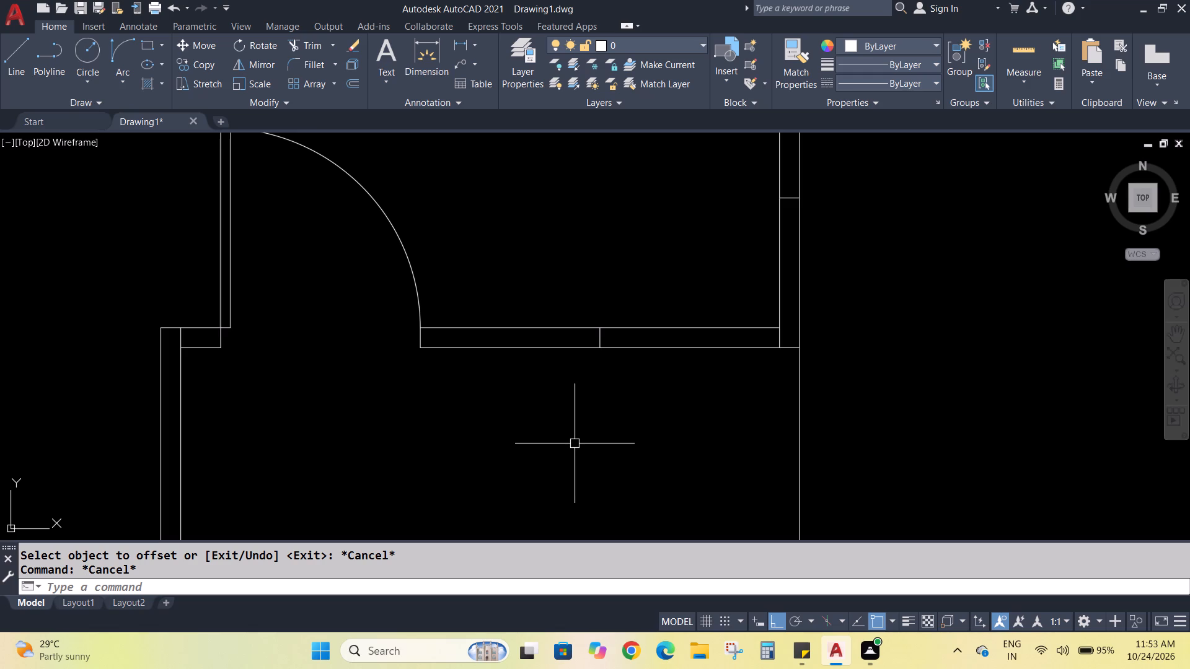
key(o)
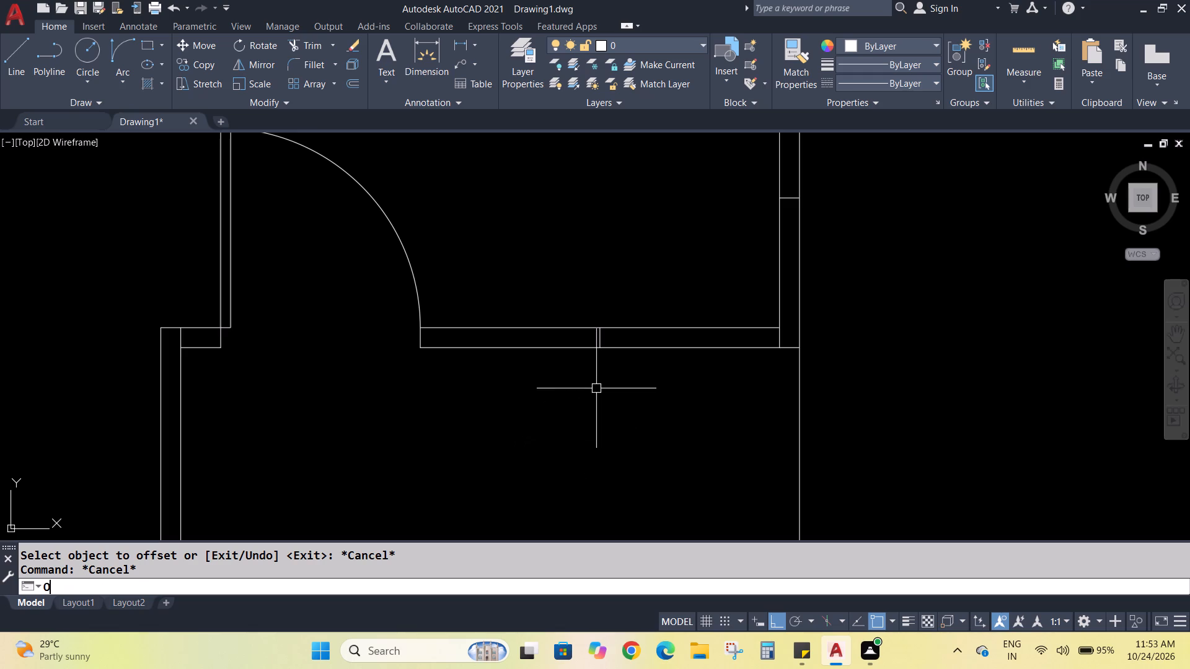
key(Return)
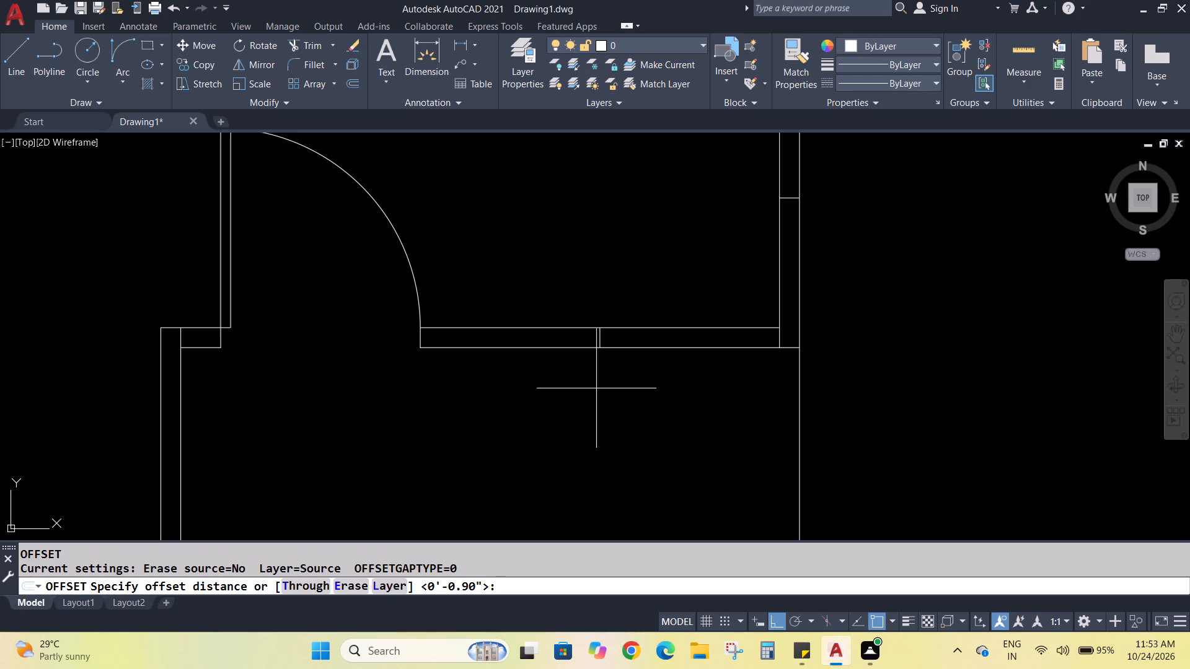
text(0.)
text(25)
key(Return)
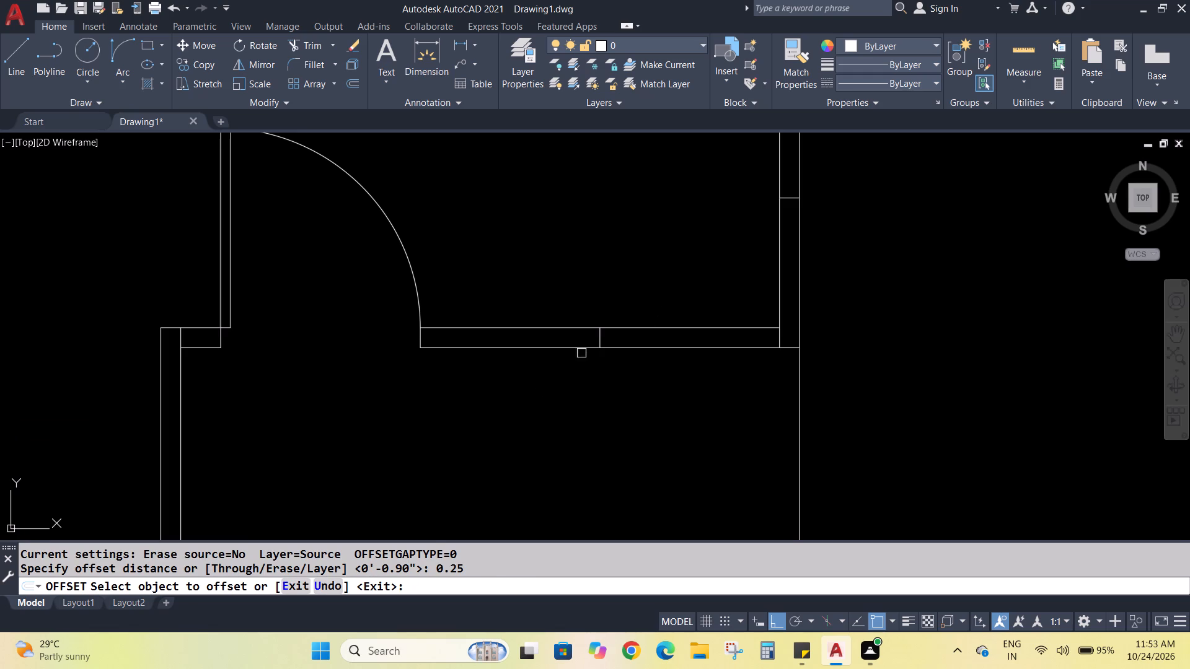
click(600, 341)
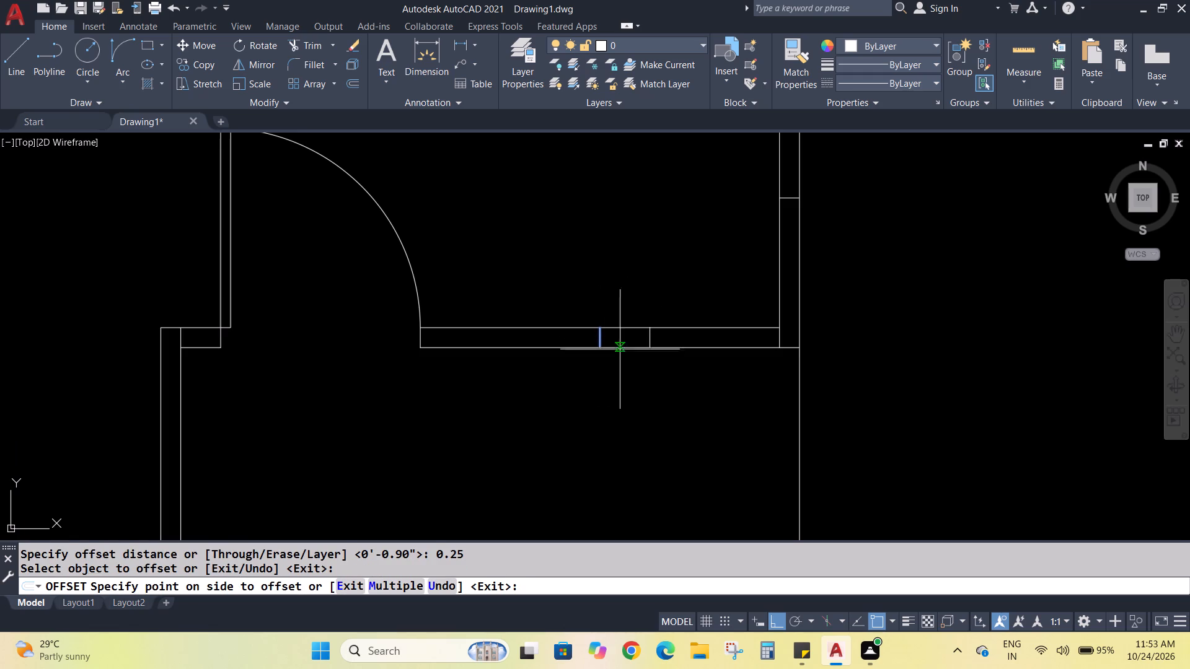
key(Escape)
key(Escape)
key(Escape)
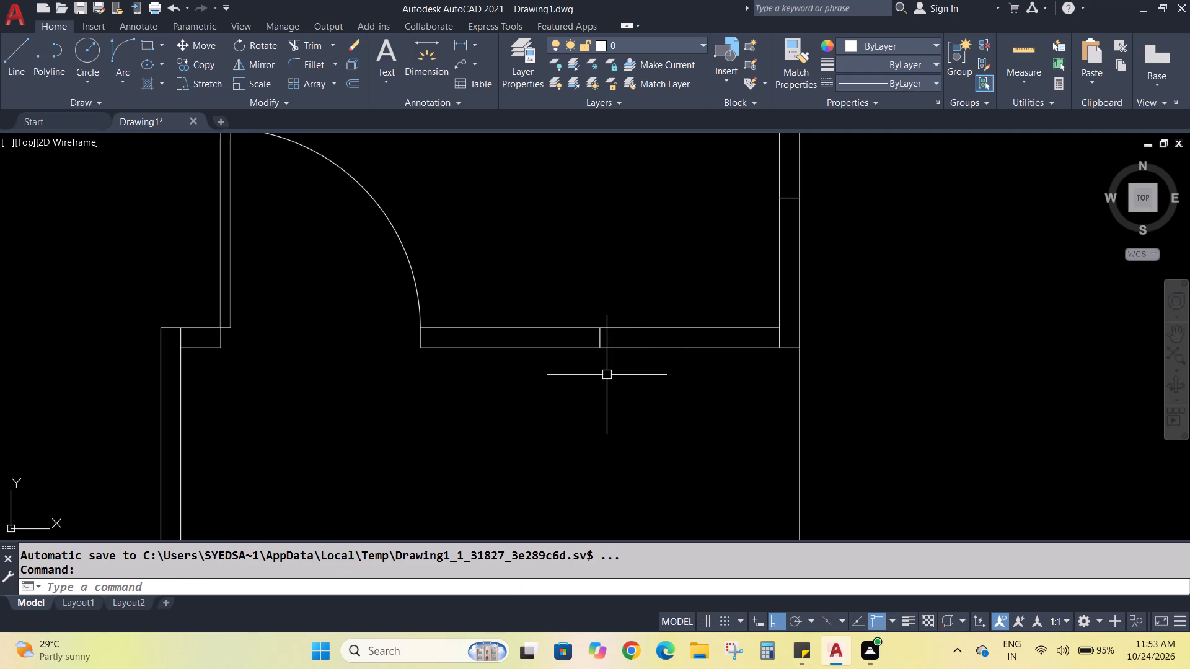
Offset the centre segment in the lower-right room's top wall 0.40" to both the right and the left.
key(o)
key(Return)
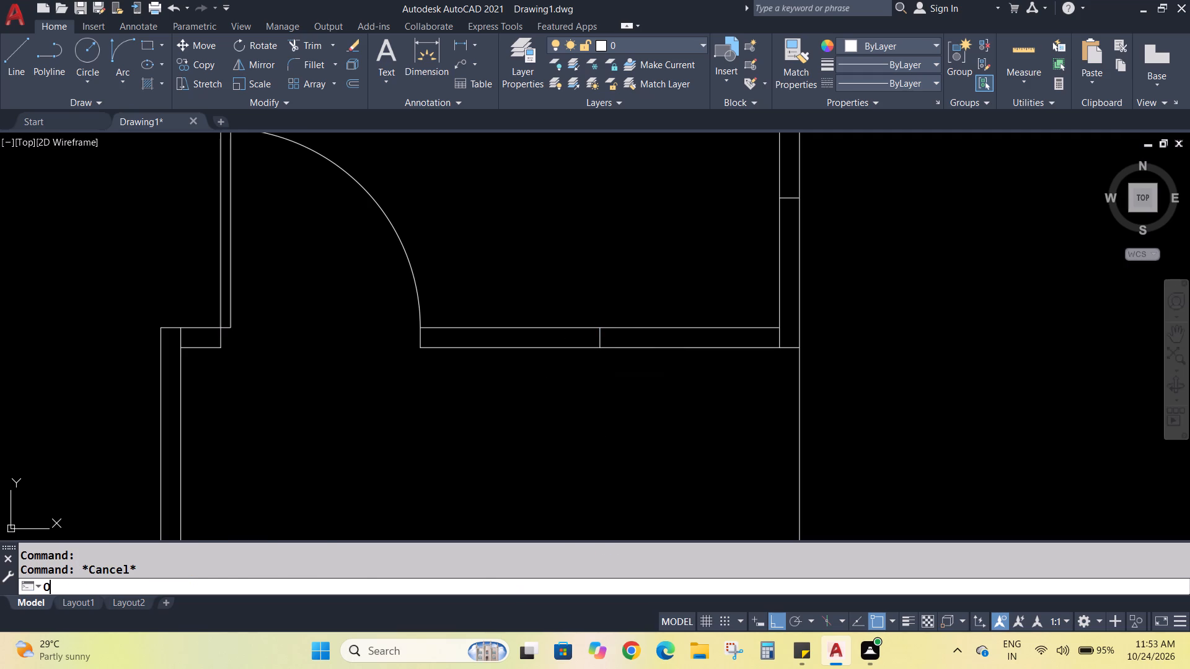
key(0)
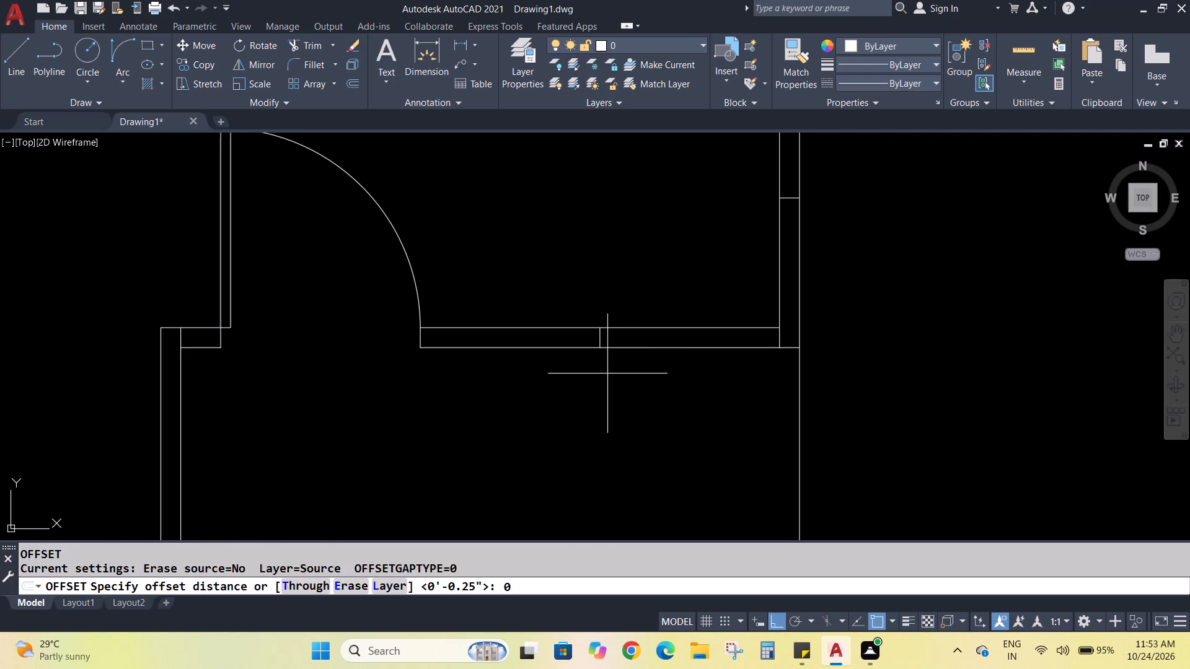
key(period)
text(40)
key(Return)
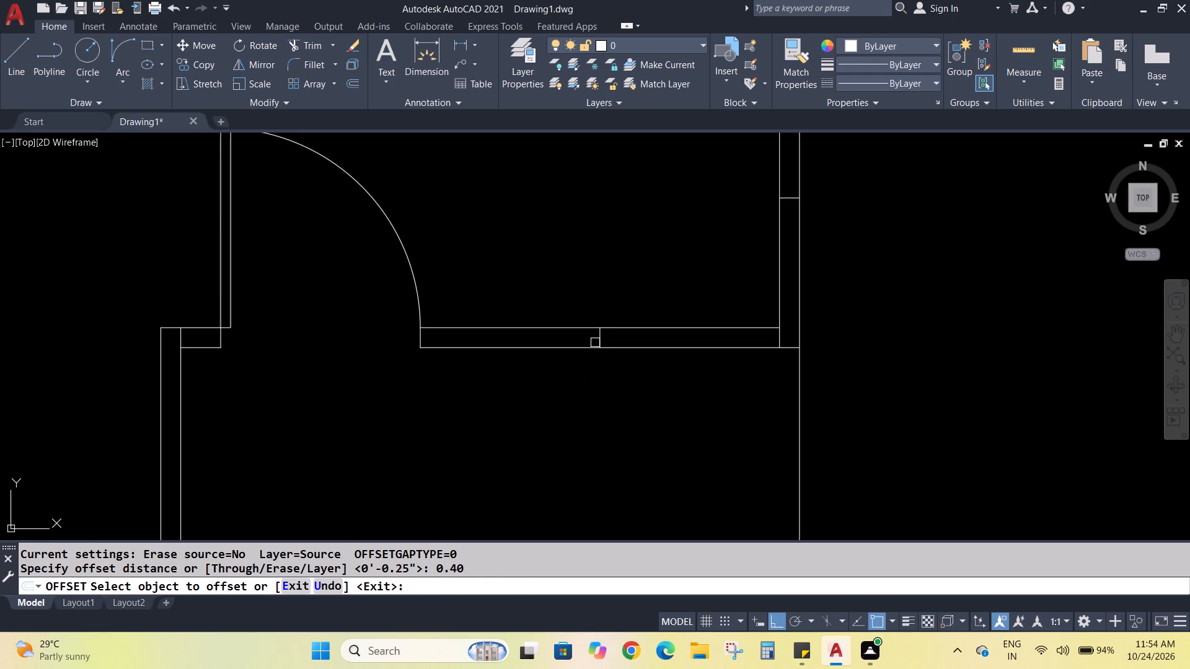
click(597, 340)
click(634, 336)
click(599, 338)
click(543, 343)
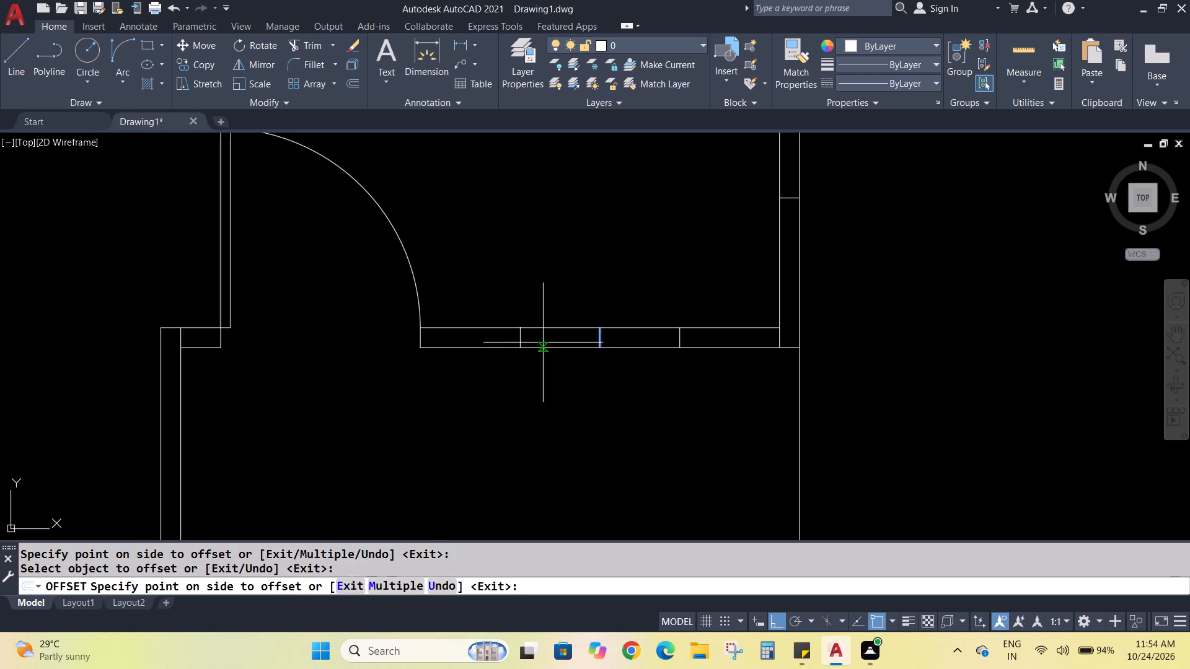
key(Escape)
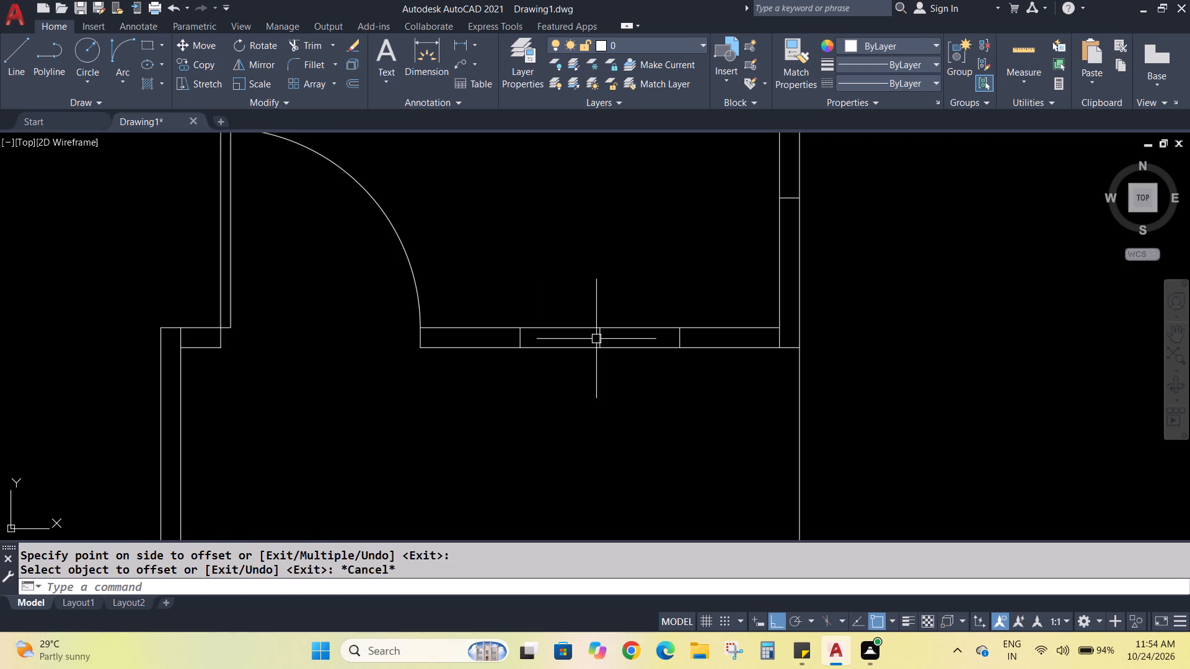
Delete the centre reference segment between the two new opening lines in the lower-right room's top wall.
click(599, 344)
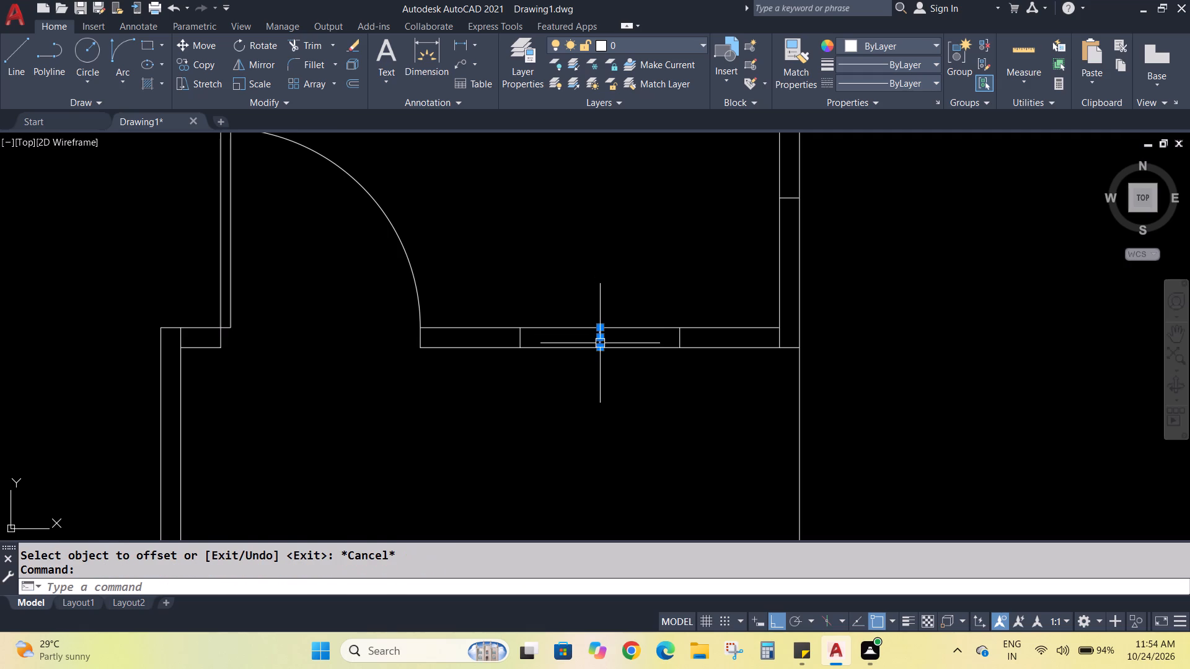
key(Delete)
Trim the vertical wall-line stubs inside the lower-right room's top wall at its right and left corners.
scroll(657, 331, down, 1)
scroll(683, 348, up, 1)
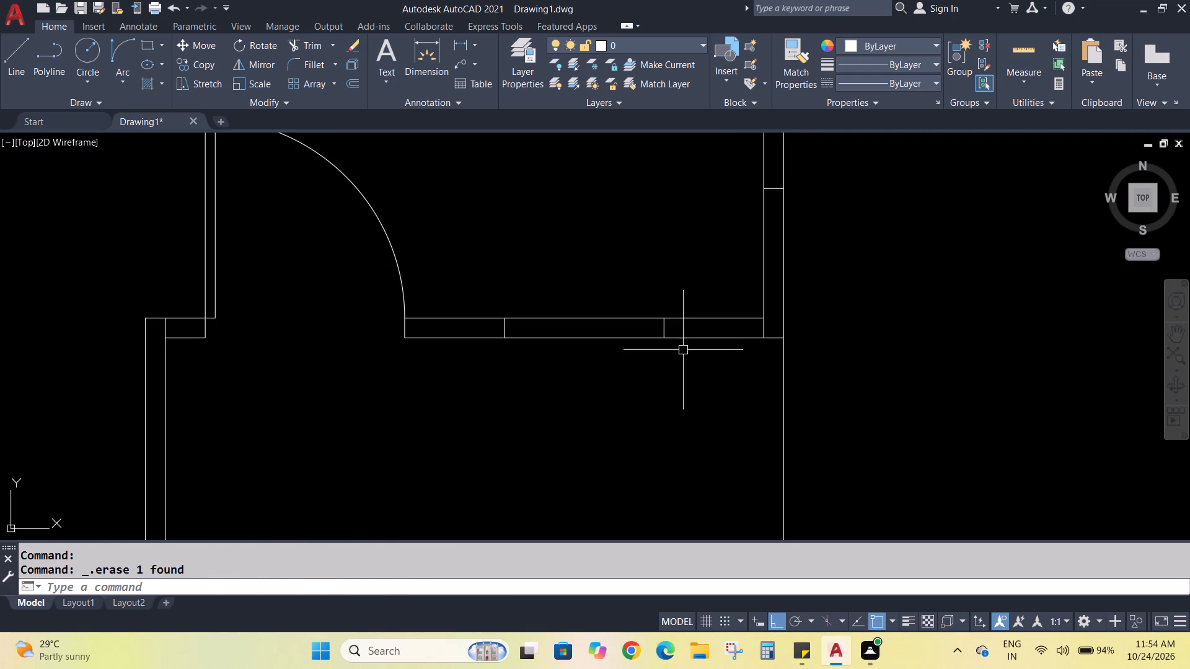
scroll(683, 350, up, 1)
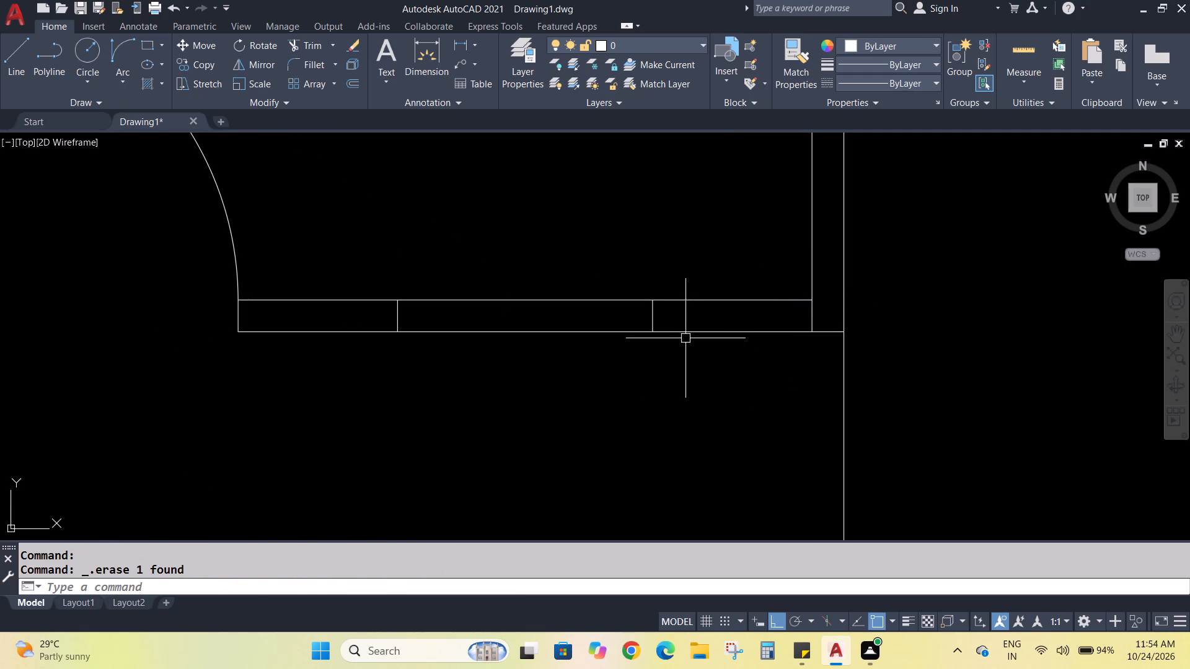
text(TR)
key(Return)
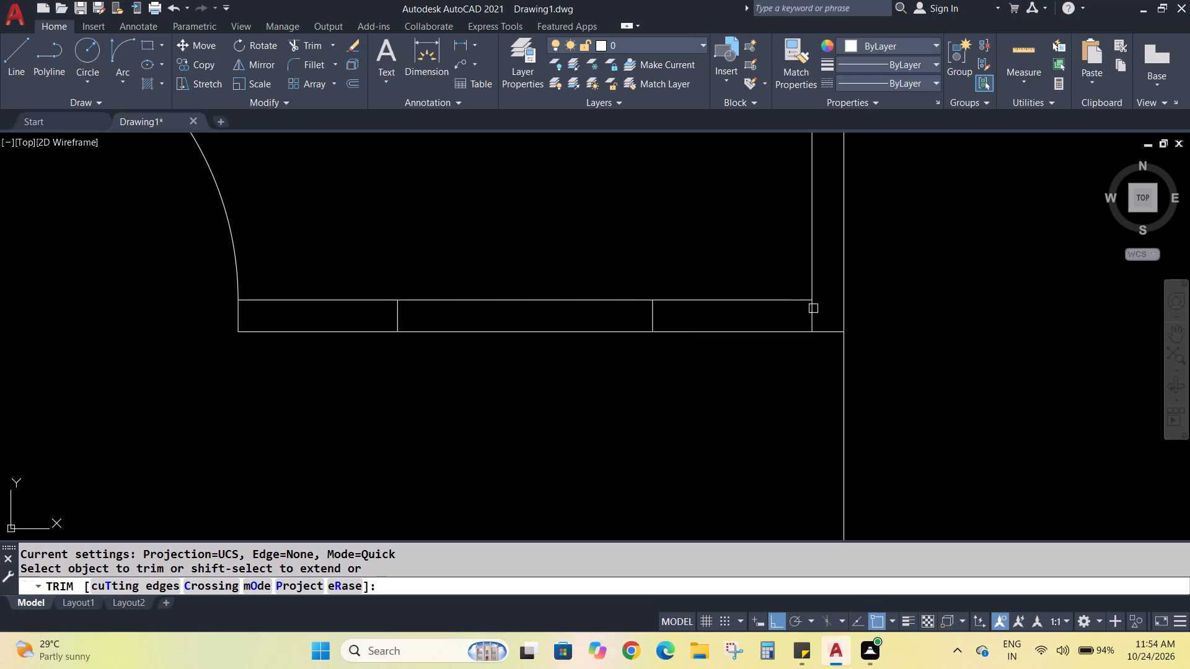
click(814, 312)
scroll(526, 352, down, 2)
scroll(285, 333, up, 4)
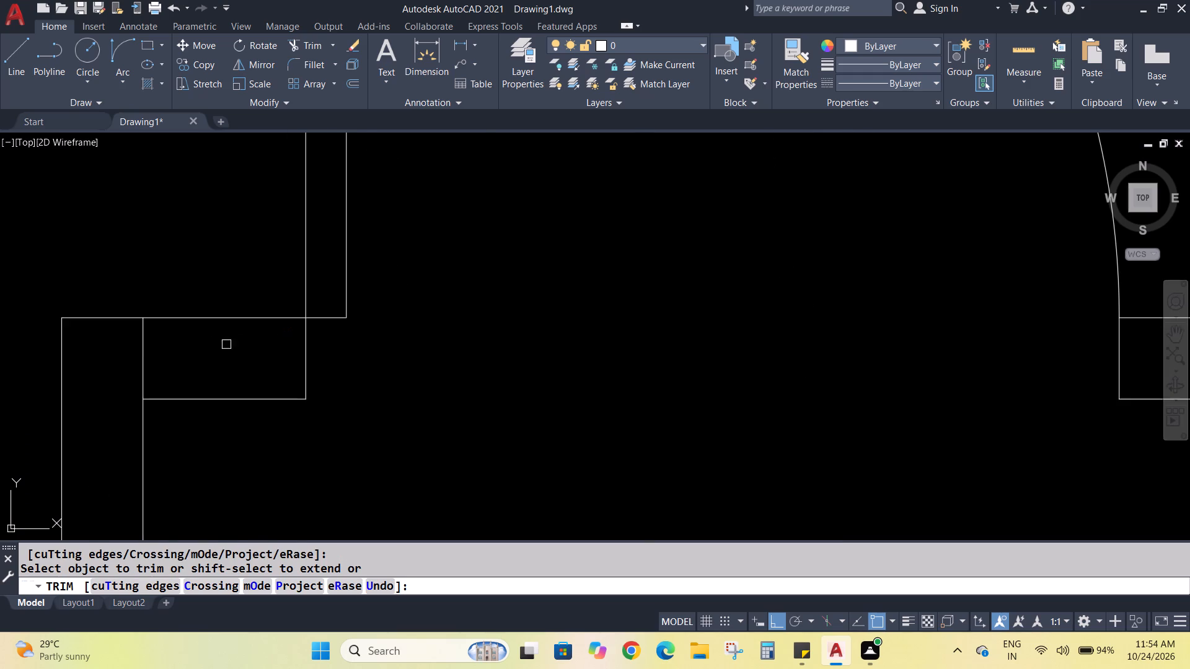
click(143, 354)
scroll(370, 403, down, 5)
scroll(558, 511, up, 1)
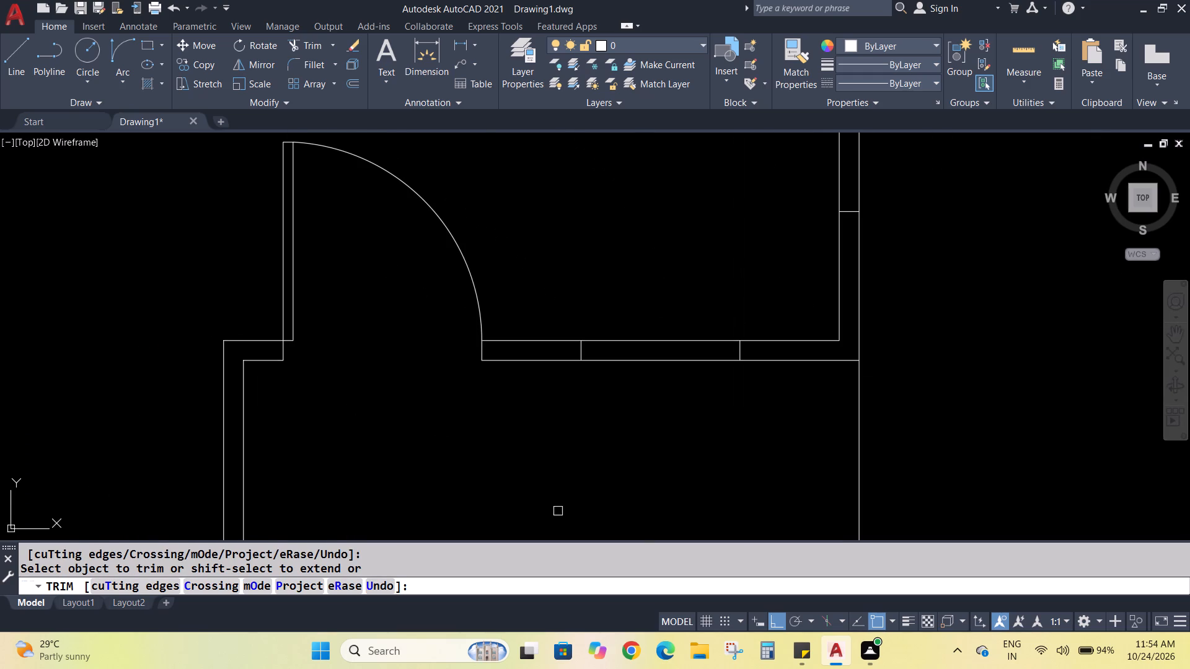
middle_drag(552, 509, 782, 387)
scroll(782, 387, down, 2)
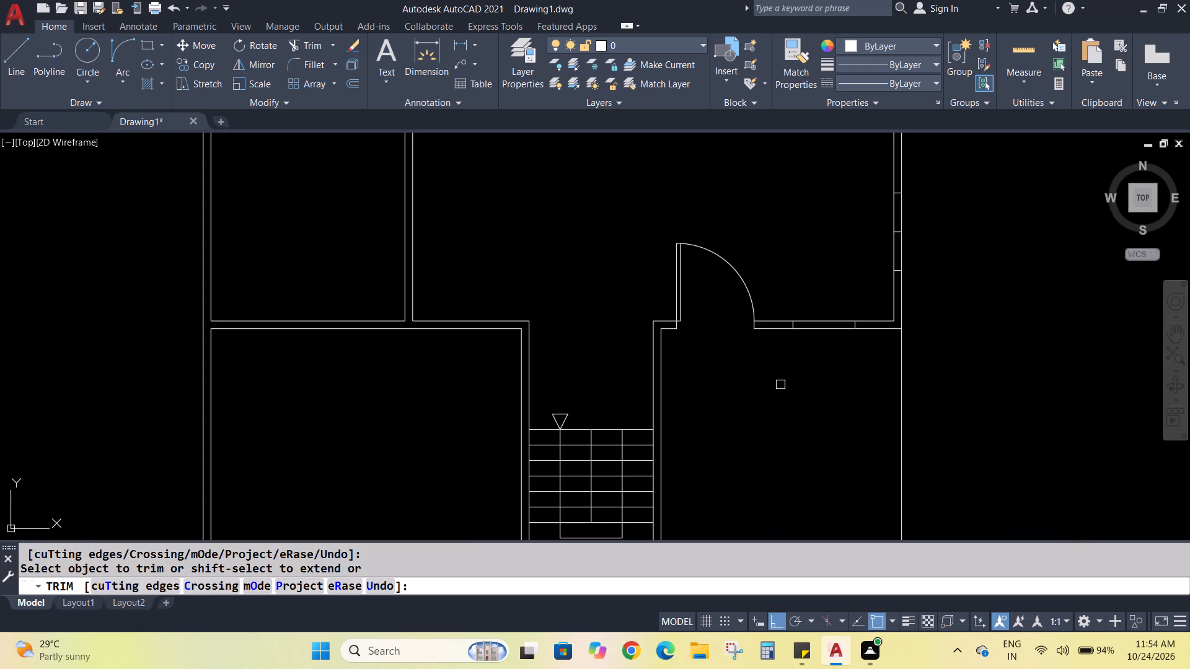
scroll(284, 473, down, 1)
key(Escape)
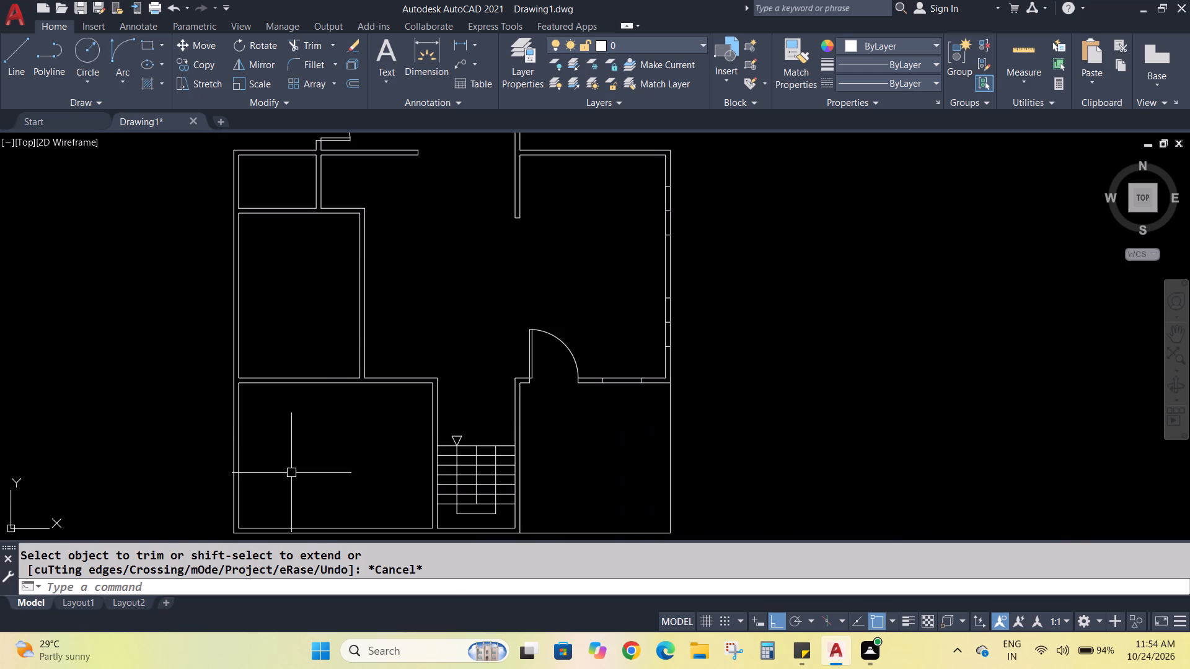
Extend both ends of the lower-left room's four inner wall lines across the wall thickness to the adjoining outer wall lines.
middle_drag(290, 434, 397, 311)
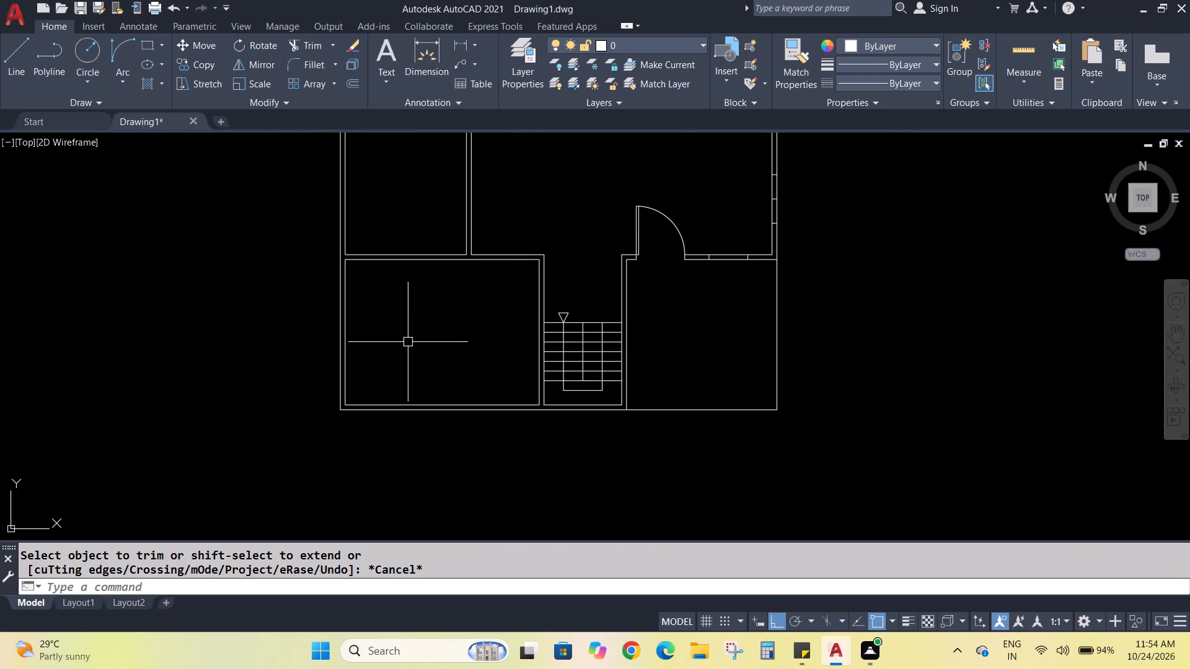
middle_drag(622, 375, 391, 353)
scroll(391, 353, up, 1)
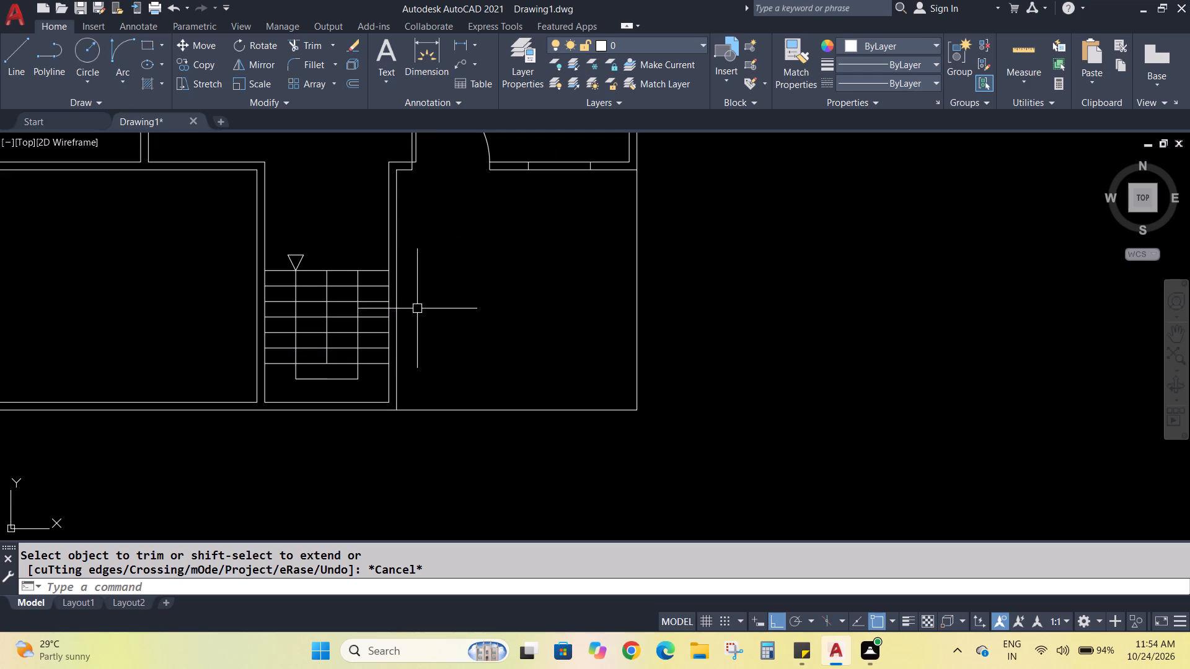
middle_drag(0, 283, 395, 328)
scroll(395, 328, up, 1)
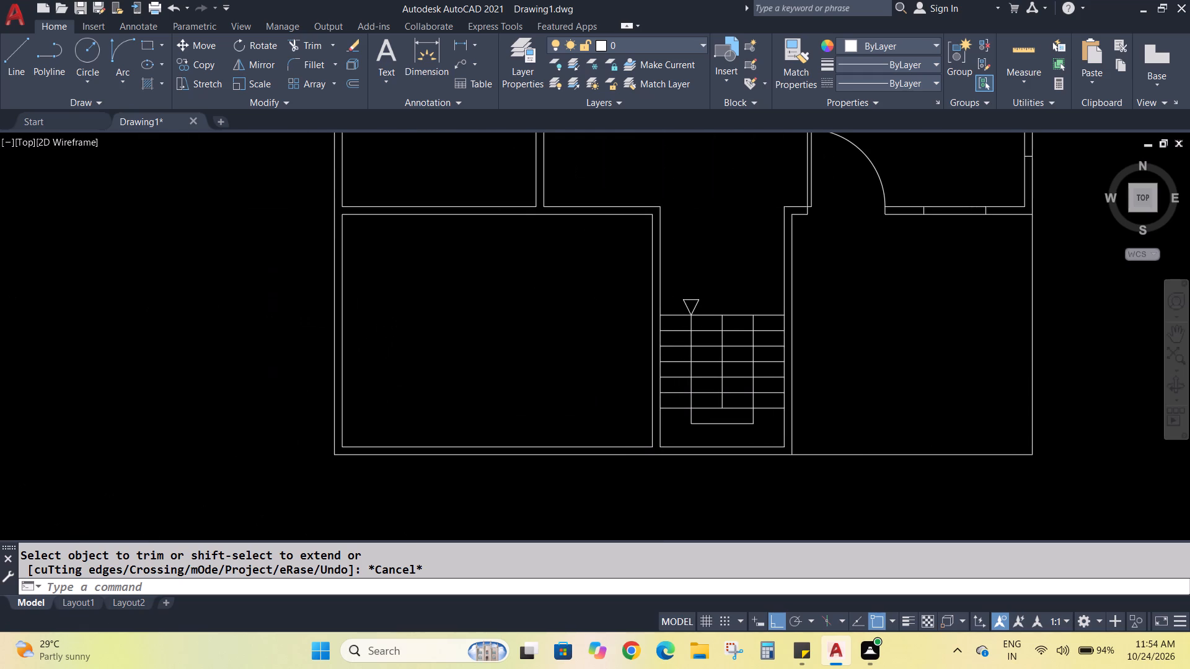
middle_drag(395, 328, 397, 329)
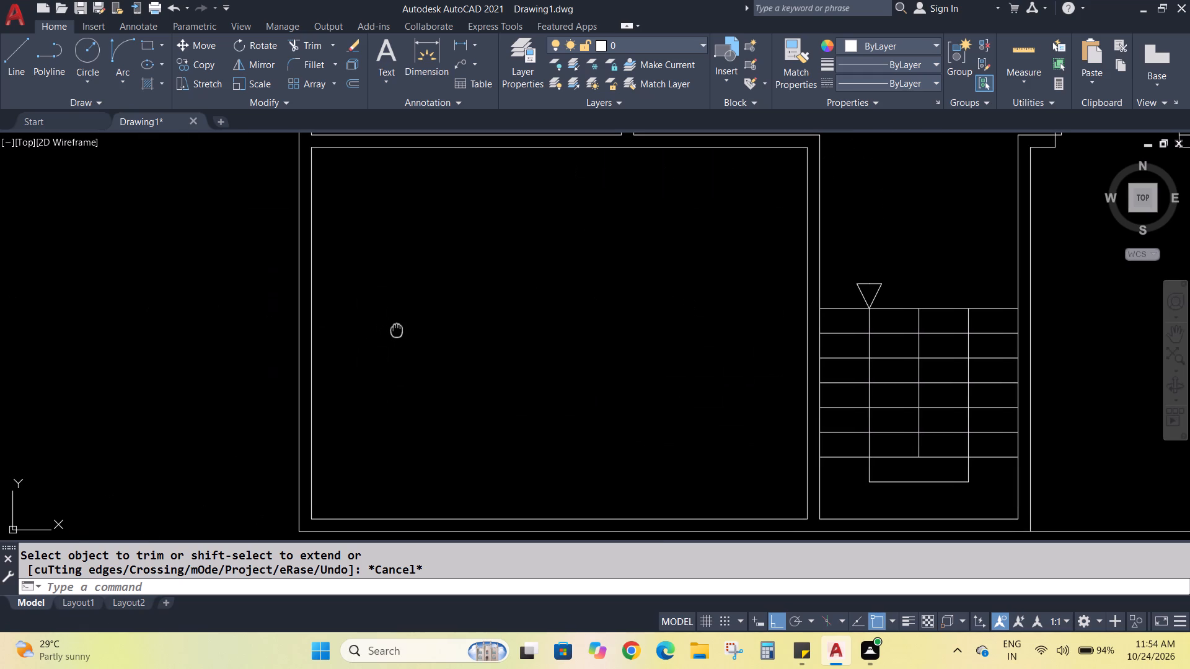
middle_drag(397, 329, 392, 334)
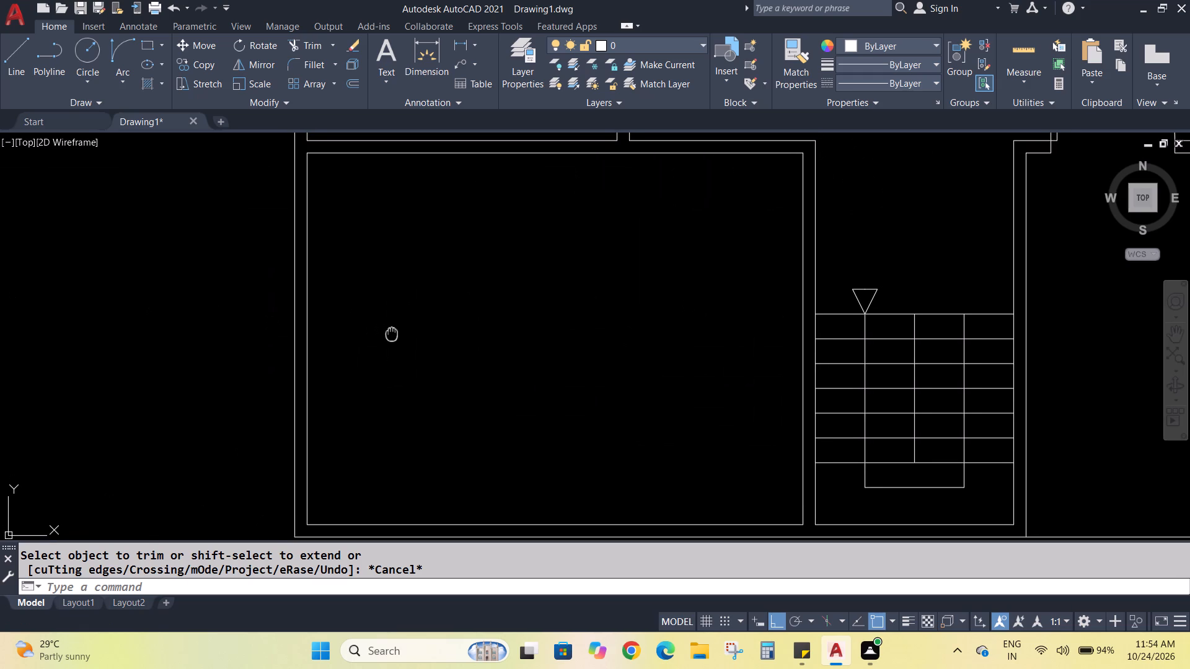
middle_drag(392, 334, 390, 333)
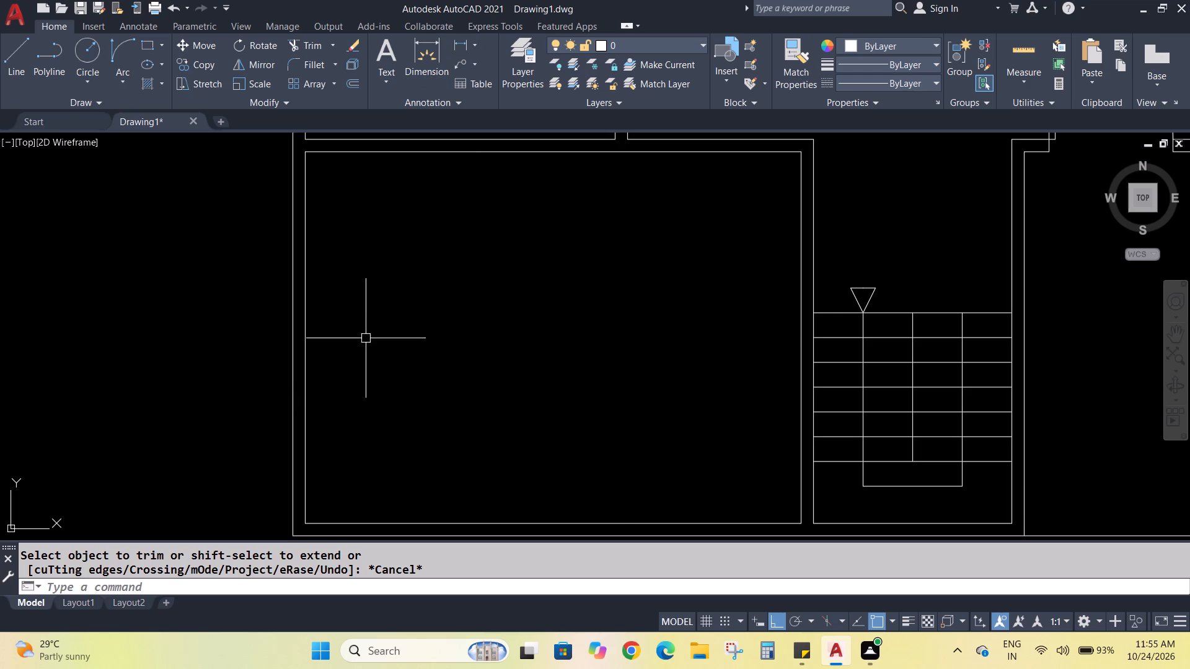
text(EX)
key(Return)
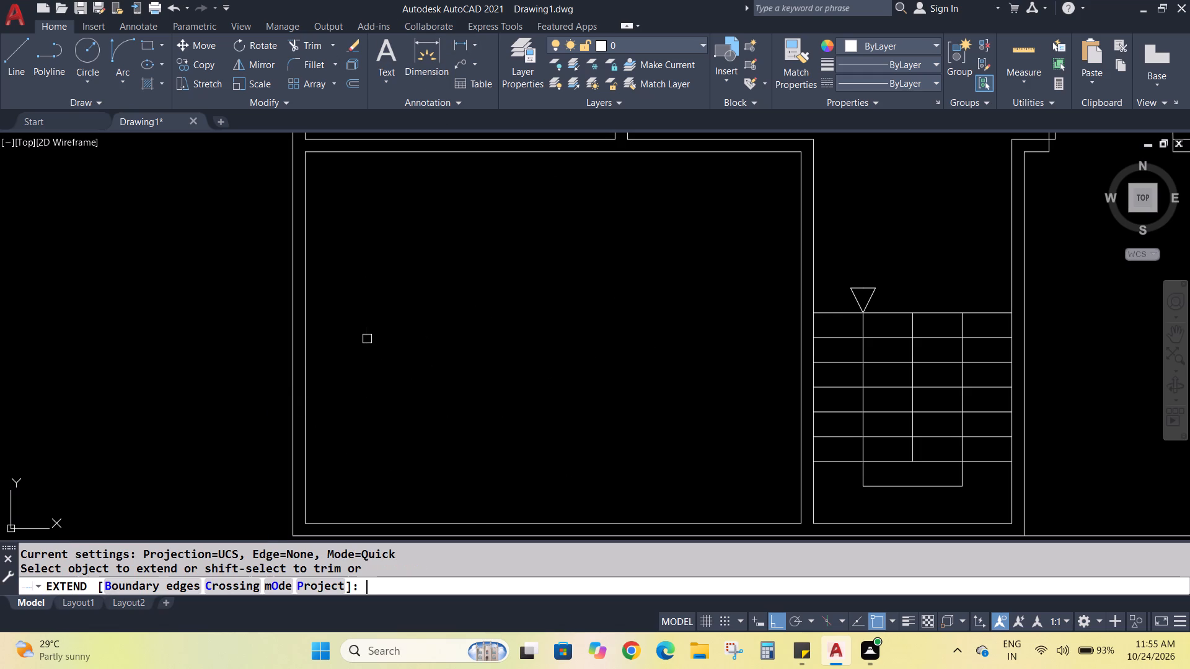
click(307, 512)
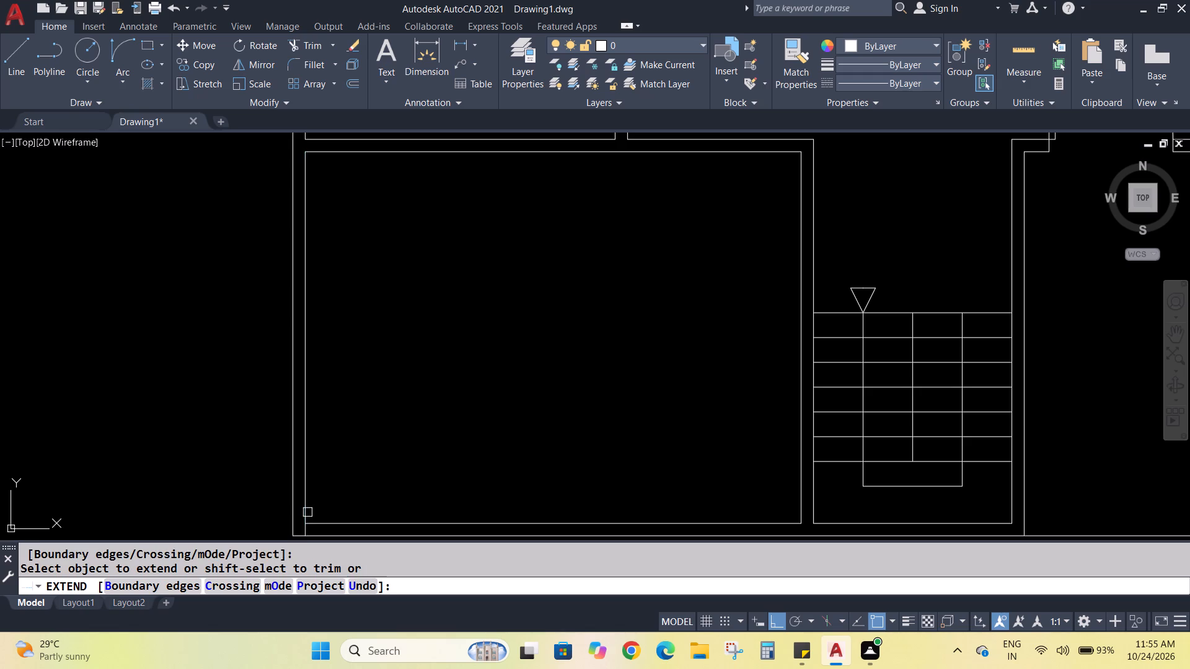
click(327, 527)
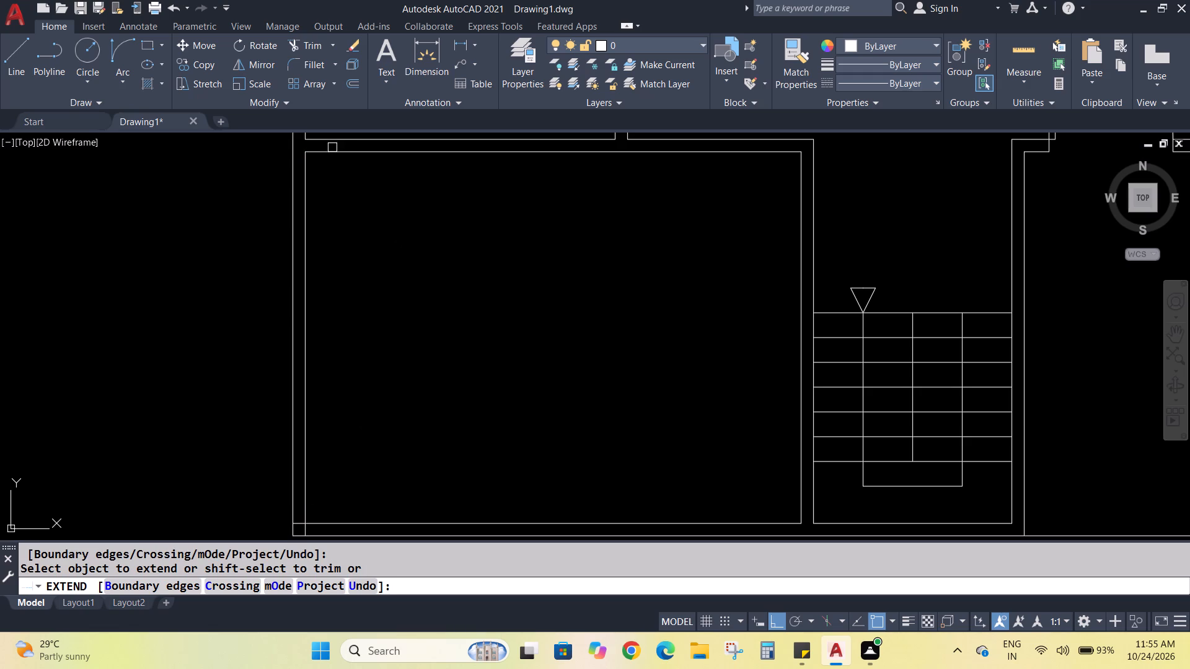
click(327, 154)
click(306, 165)
click(800, 173)
click(790, 155)
click(760, 520)
click(802, 507)
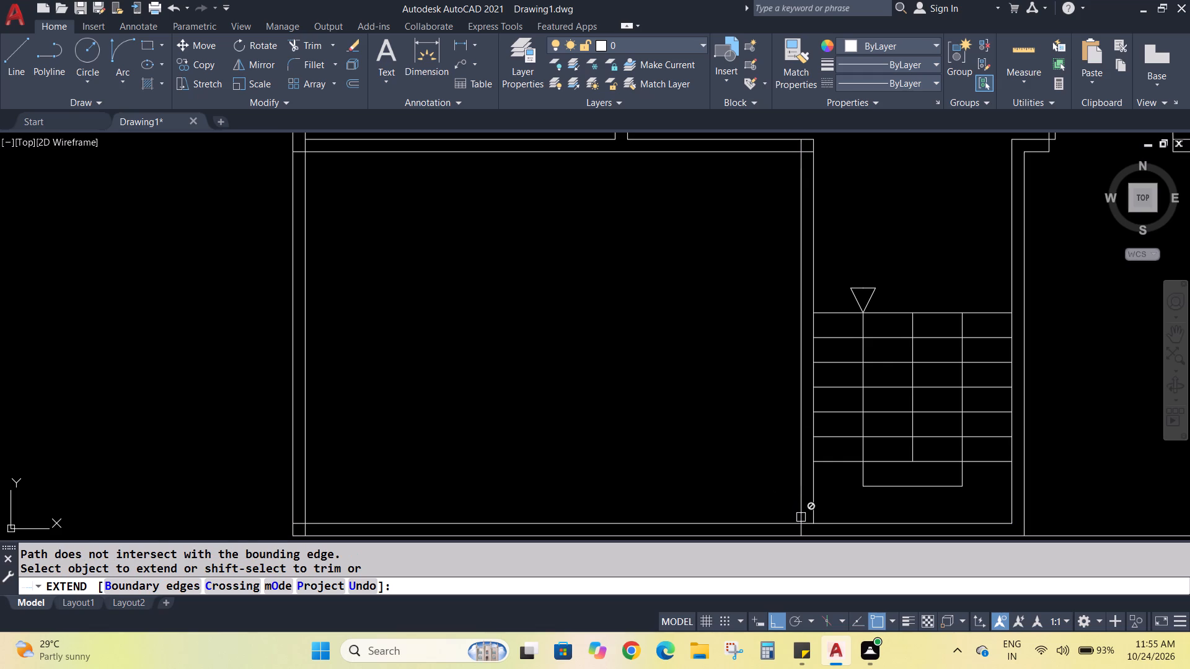
key(Escape)
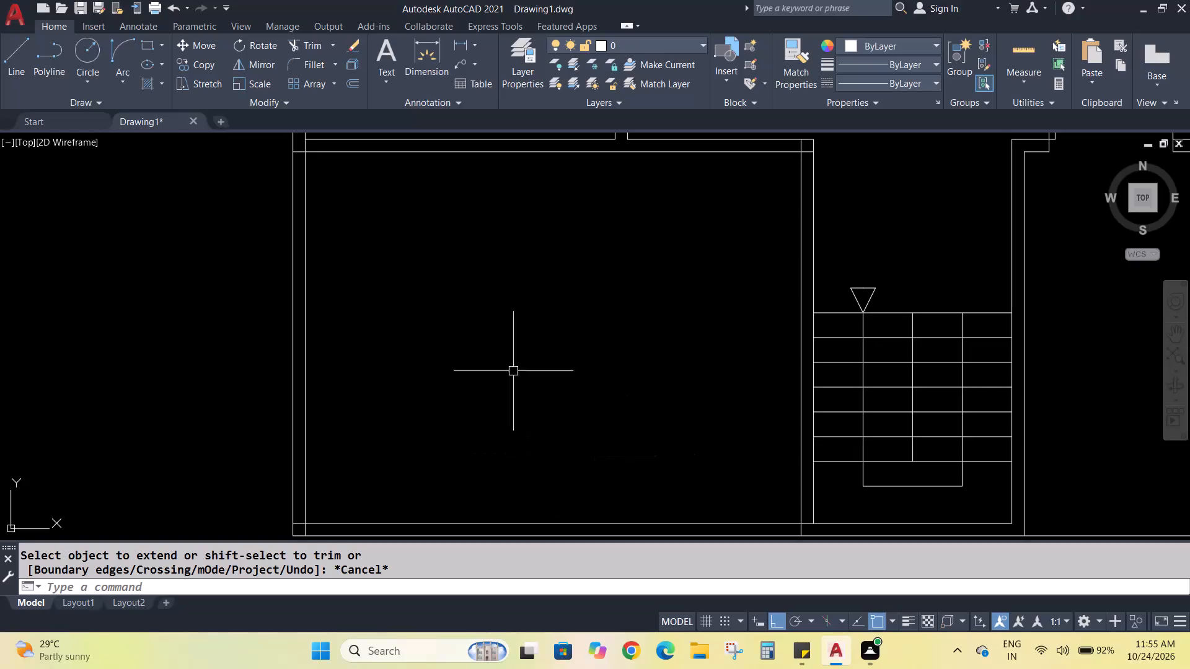
Measure the inner length of the lower-left room's left wall between its top and bottom corners.
click(457, 46)
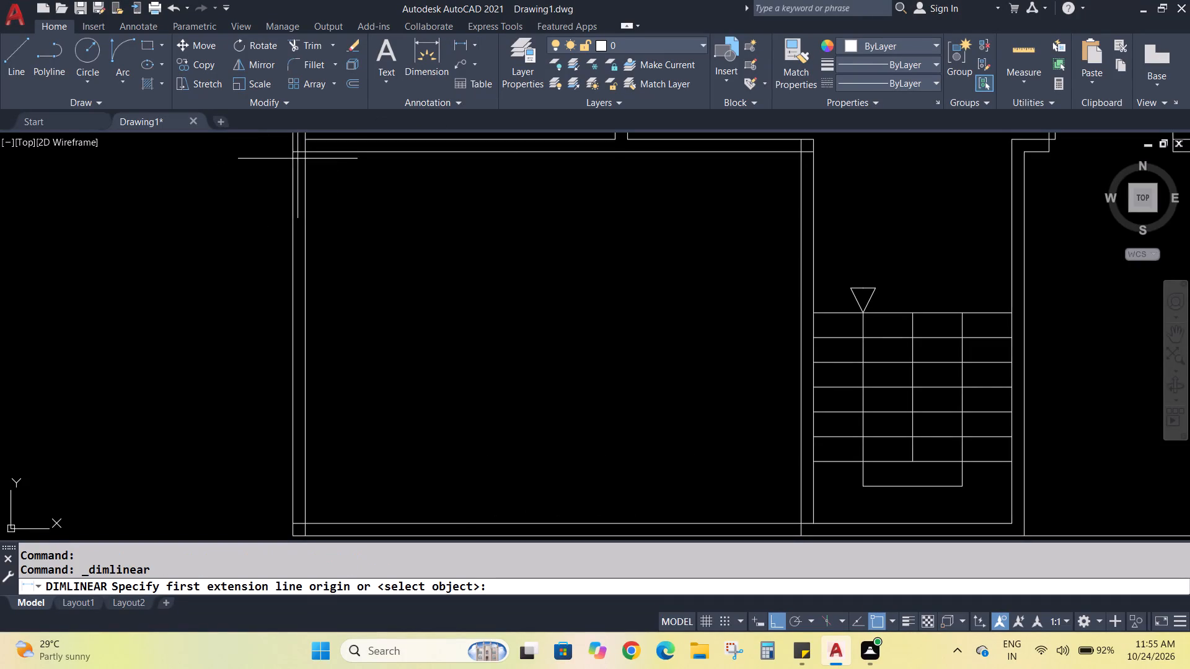
click(305, 155)
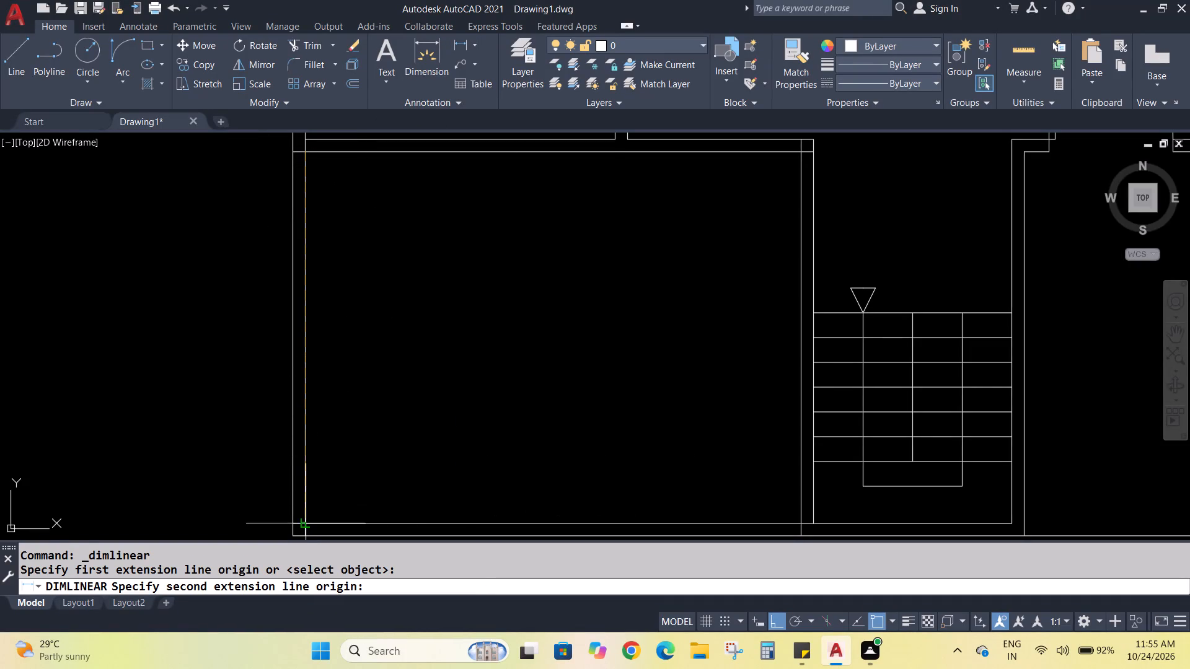
click(302, 522)
key(Escape)
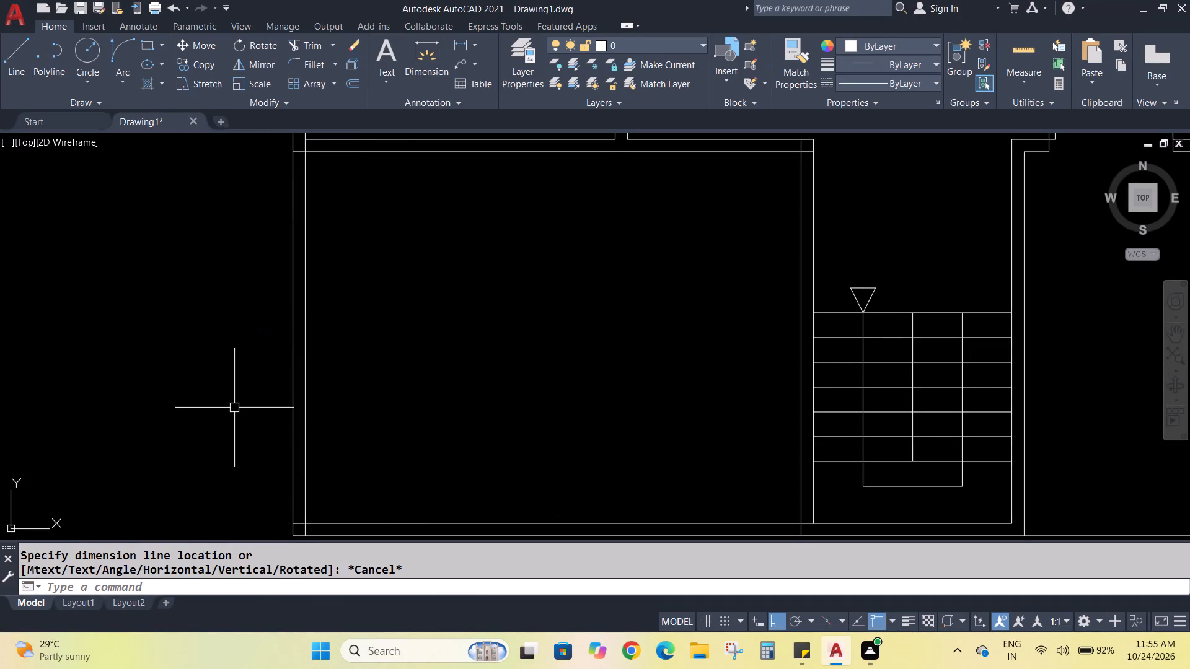
key(Escape)
key(Escape)
Offset the inner line of the lower-left room's top wall 1.50" downward into the room.
key(o)
key(Return)
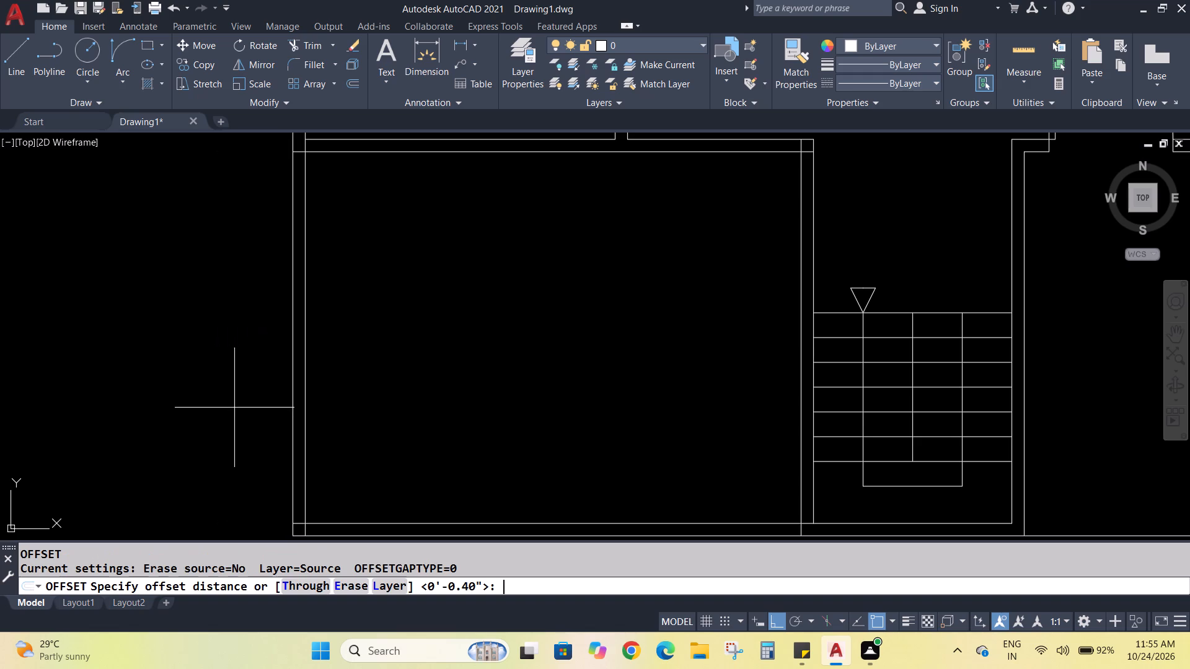
text(1.50)
key(Return)
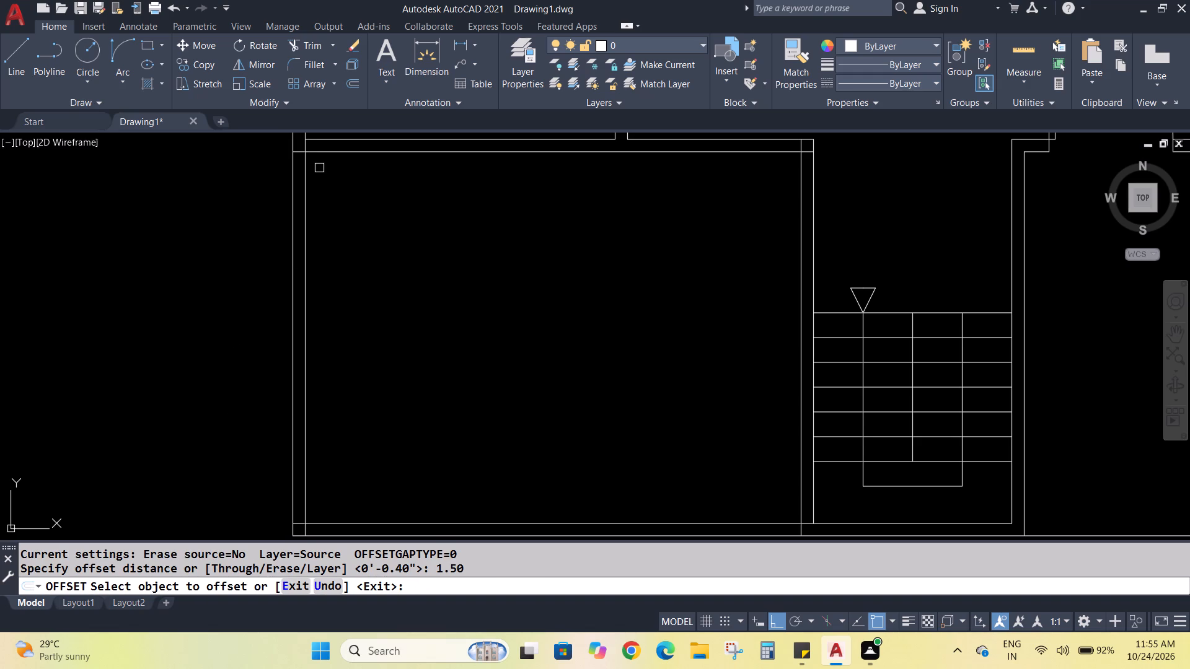
click(311, 152)
click(345, 261)
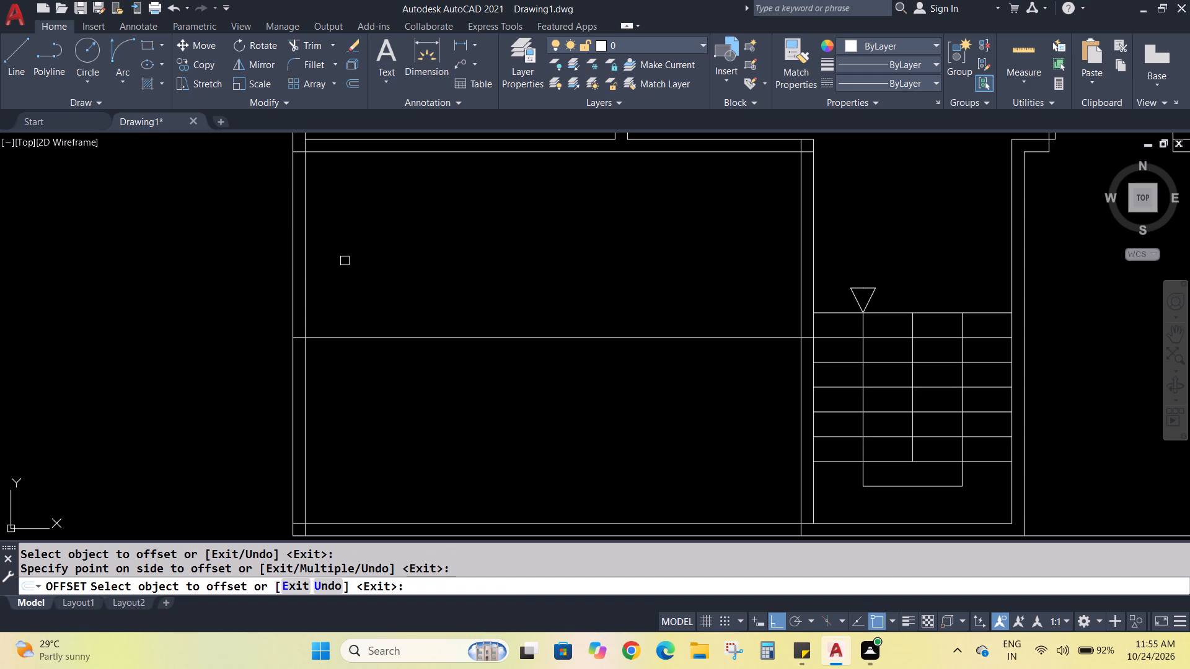
key(Escape)
key(Escape)
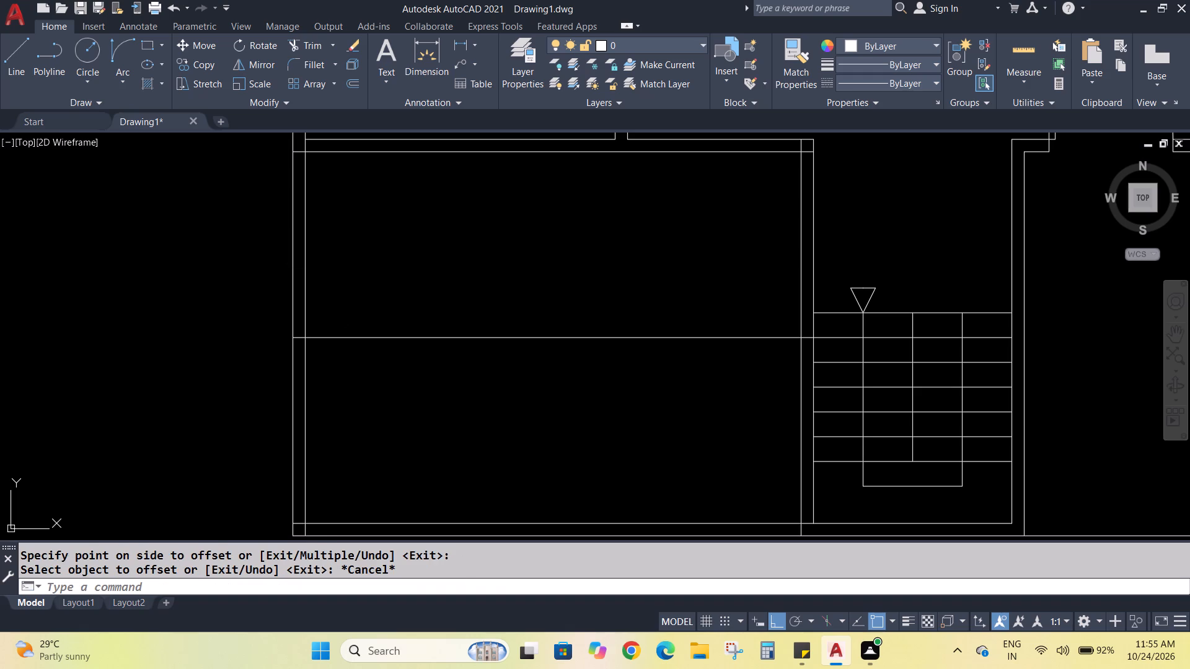
Trim the new horizontal line to a short segment inside the room's left wall, deleting the leftover piece in the right wall.
text(TR)
key(Return)
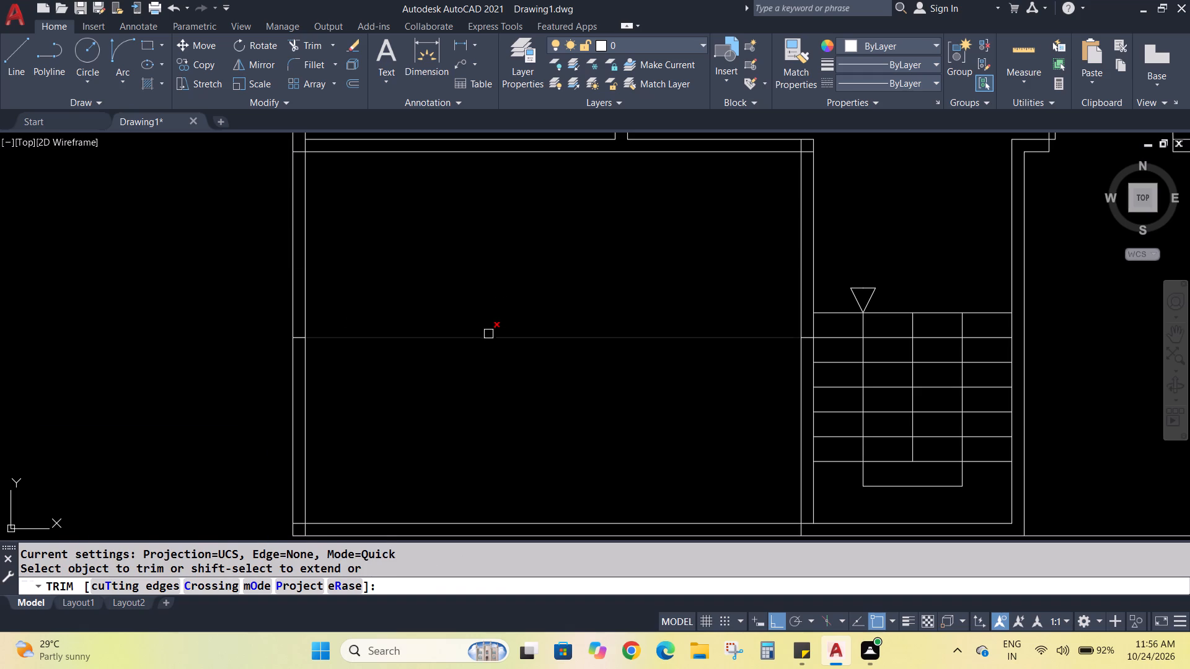
click(488, 335)
scroll(804, 326, up, 2)
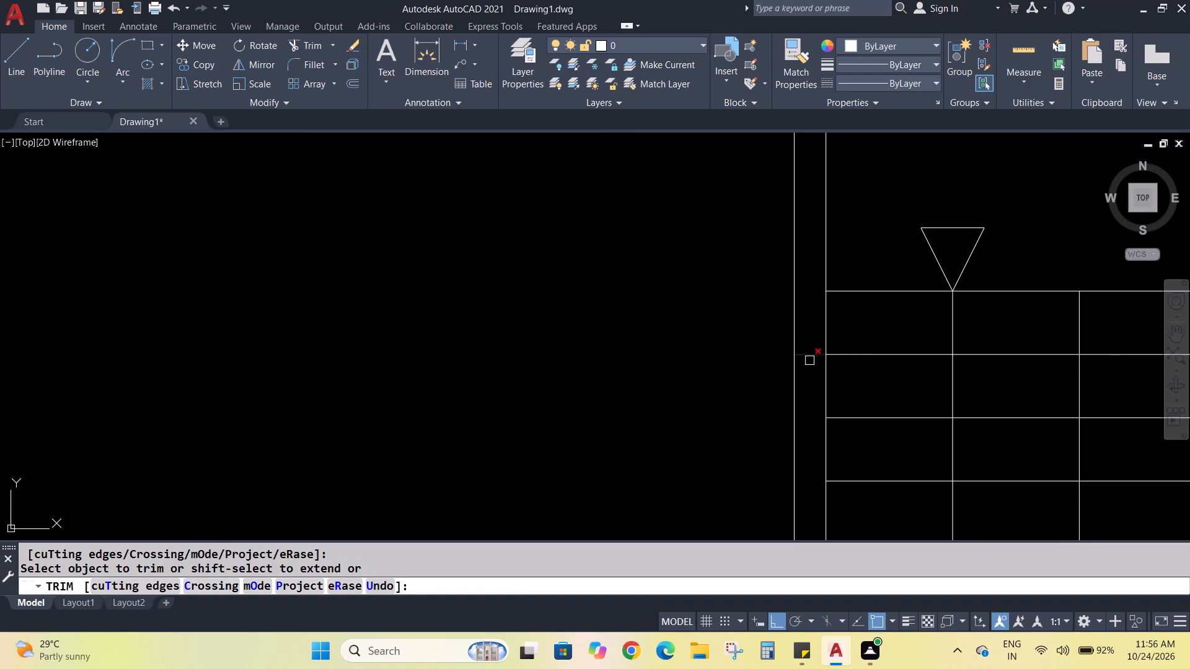
click(809, 361)
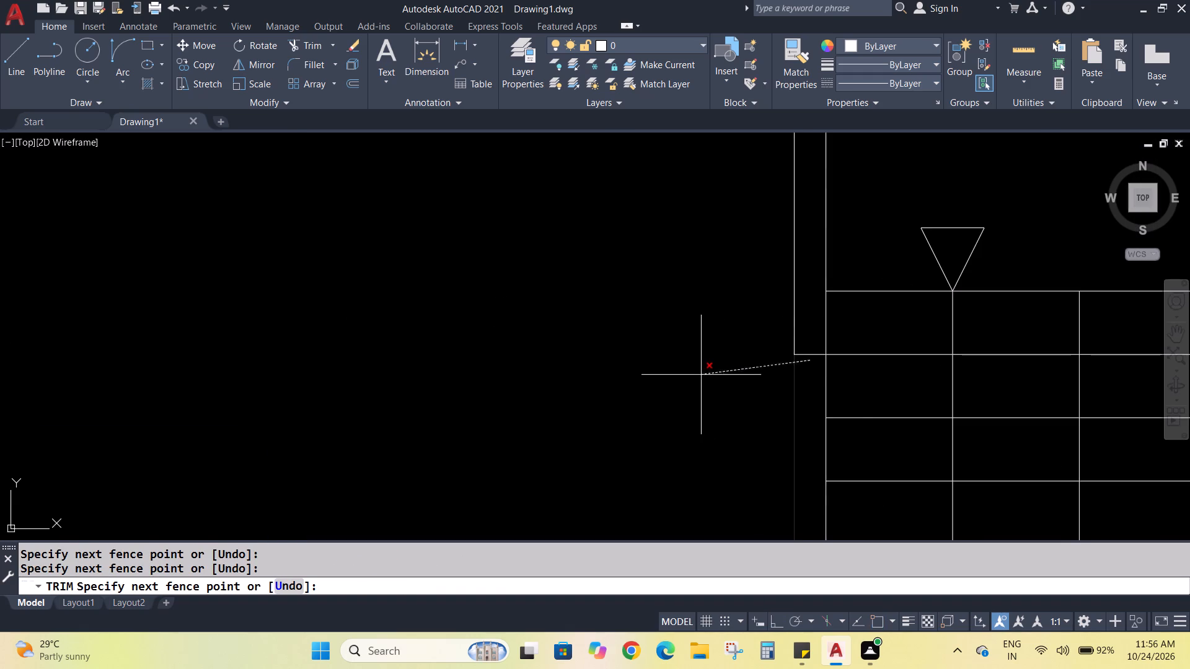
key(Escape)
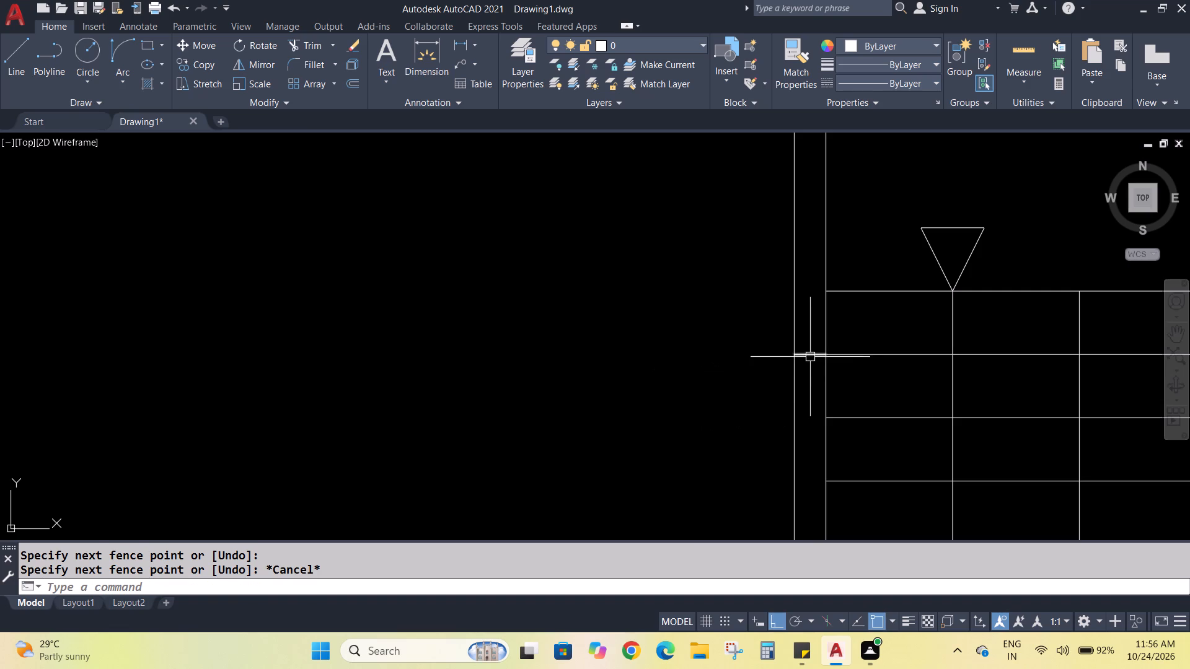
click(810, 357)
key(Delete)
Offset the centre segment in the lower-left room's left wall 0.50" both upward and downward.
scroll(435, 279, down, 1)
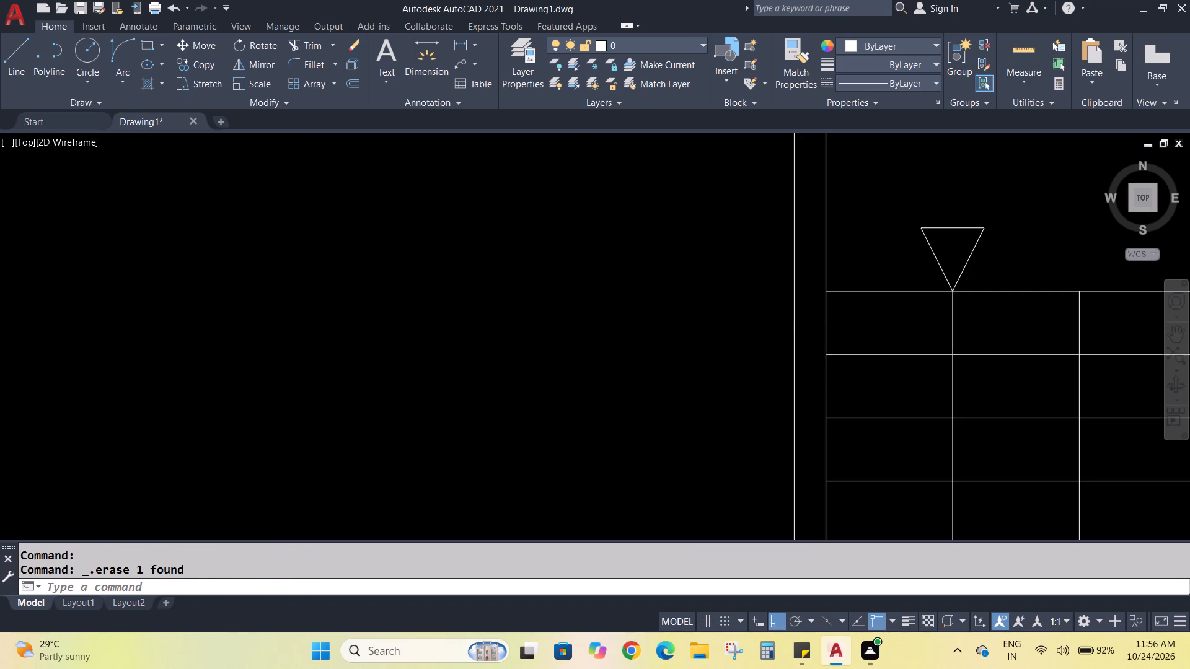
scroll(435, 279, down, 2)
middle_drag(384, 292, 650, 358)
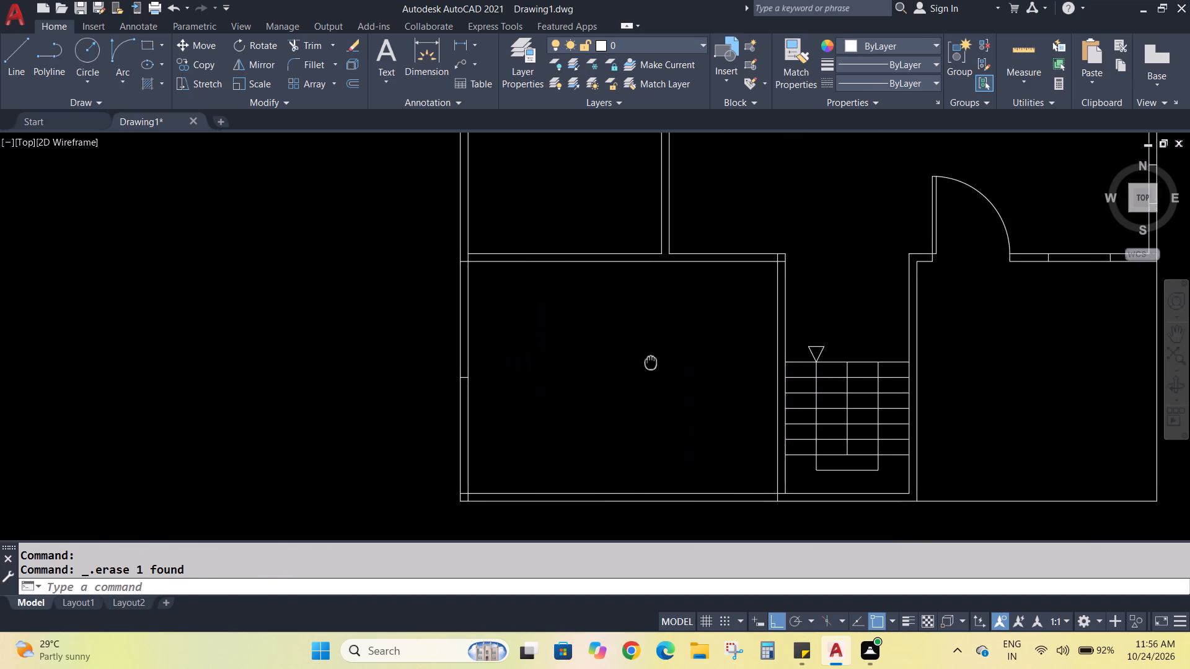
middle_drag(650, 358, 633, 333)
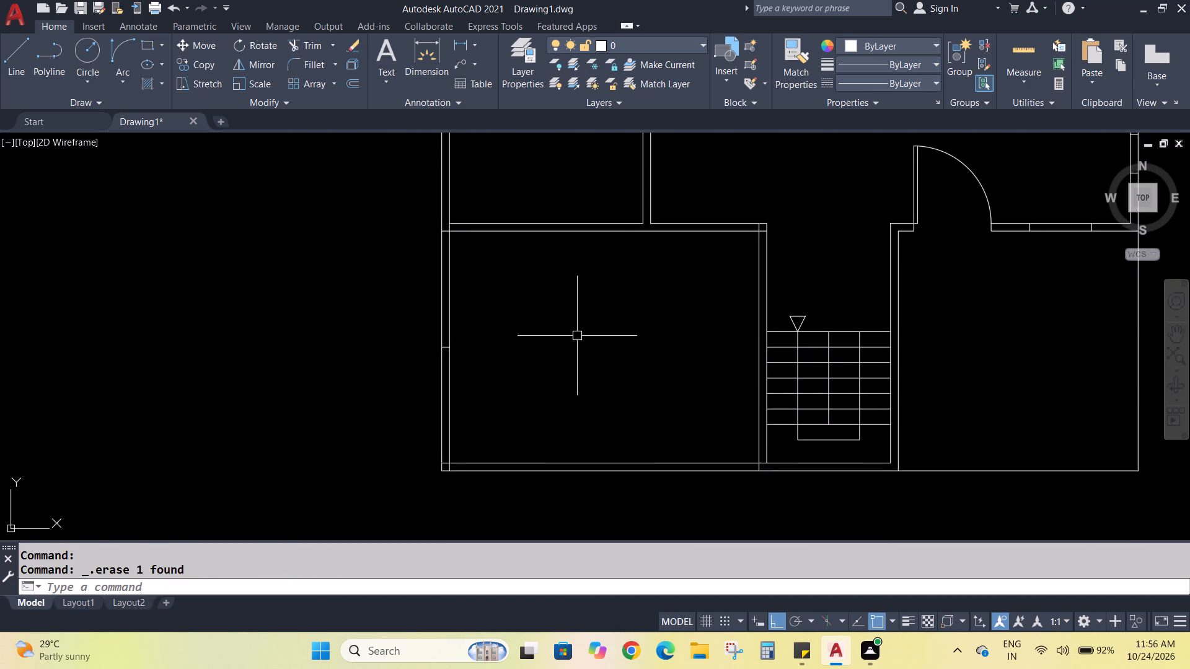
scroll(467, 344, up, 1)
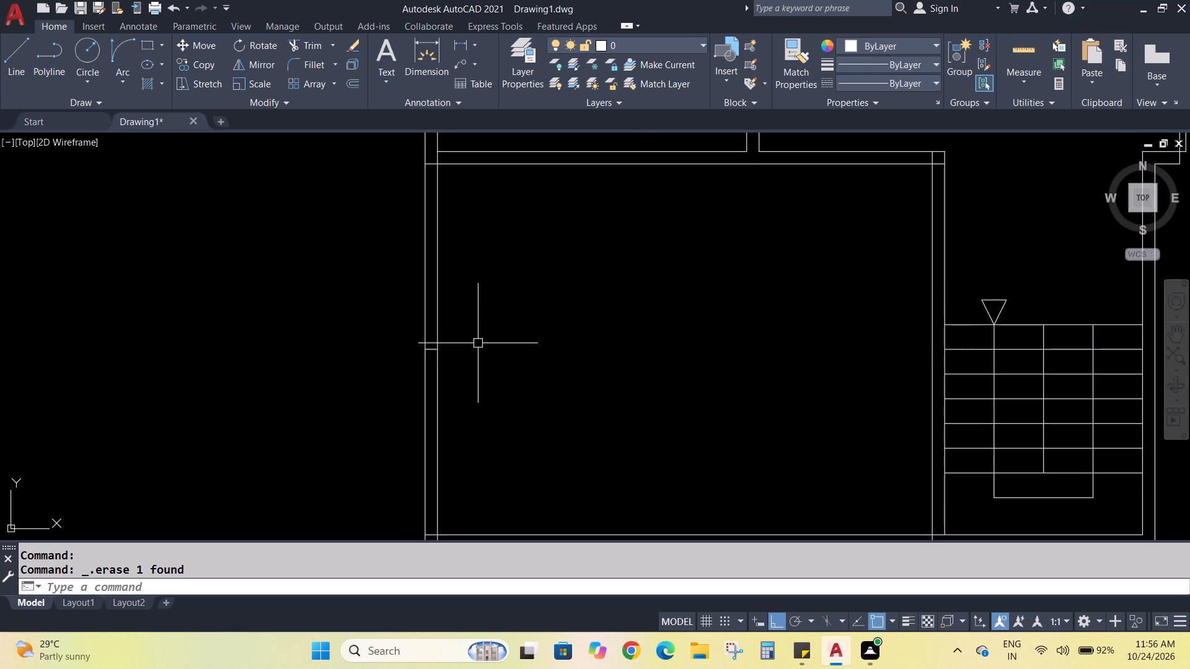
key(o)
key(Return)
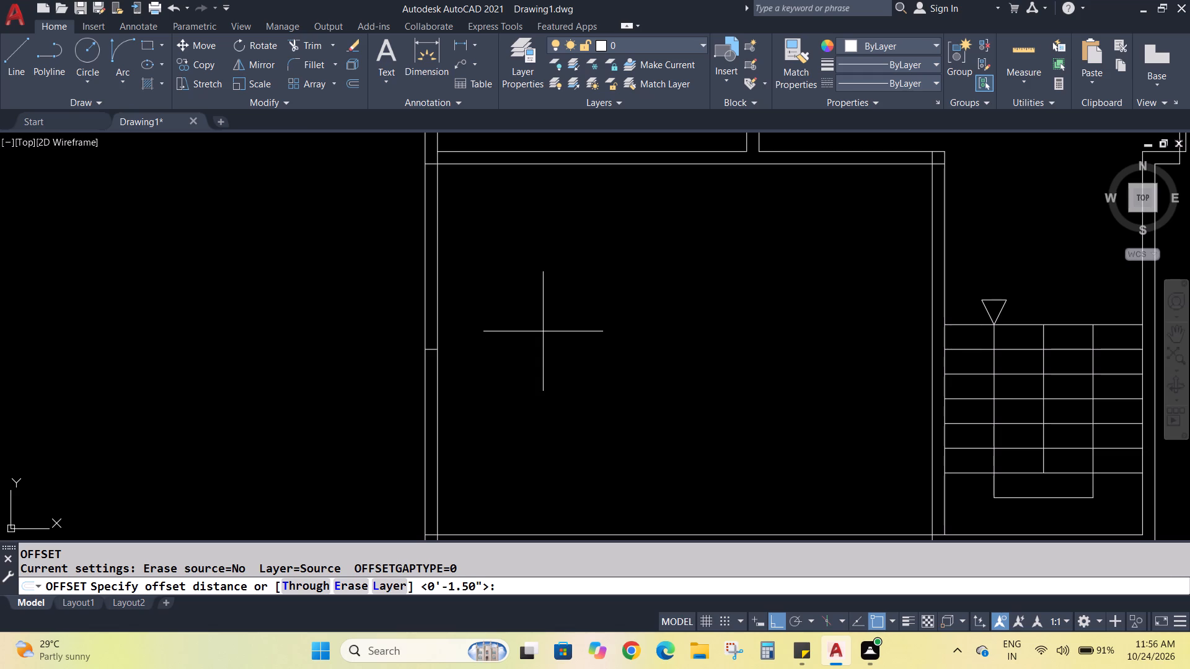
text(0.50)
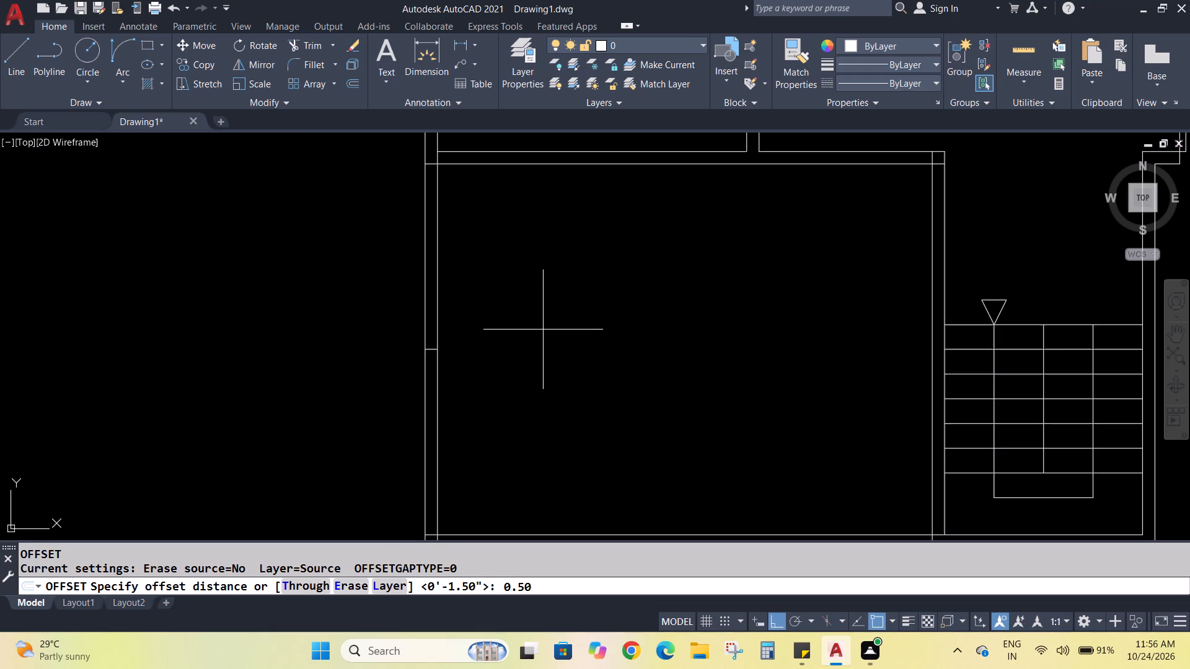
key(Return)
scroll(433, 348, up, 1)
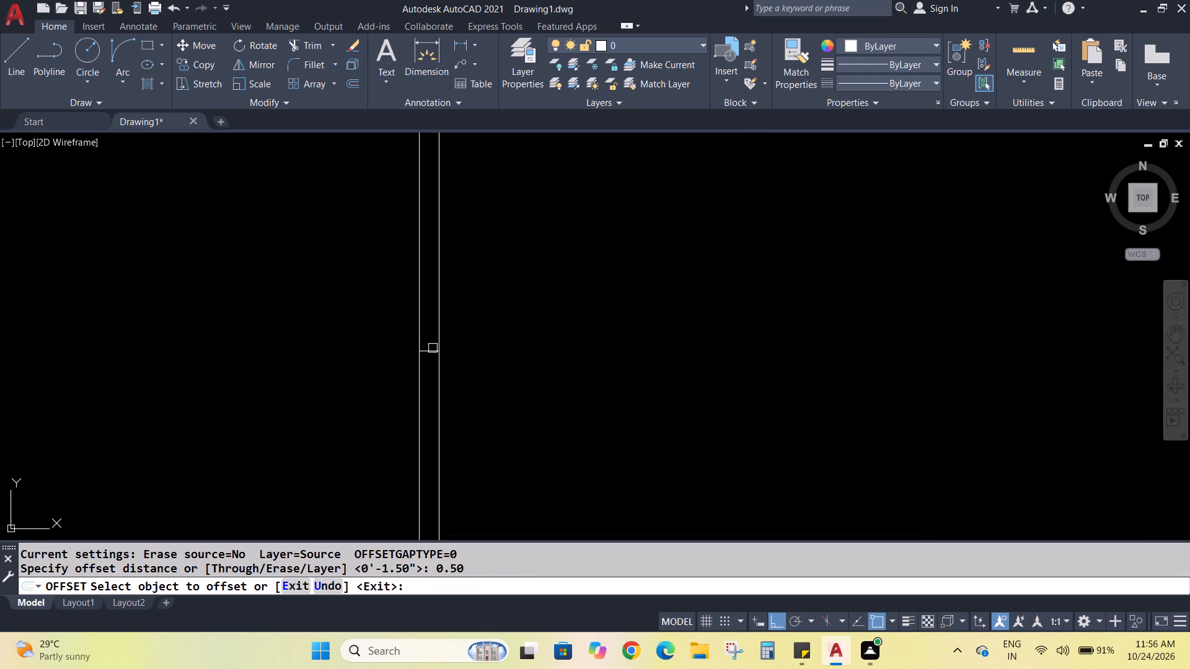
click(430, 351)
click(431, 319)
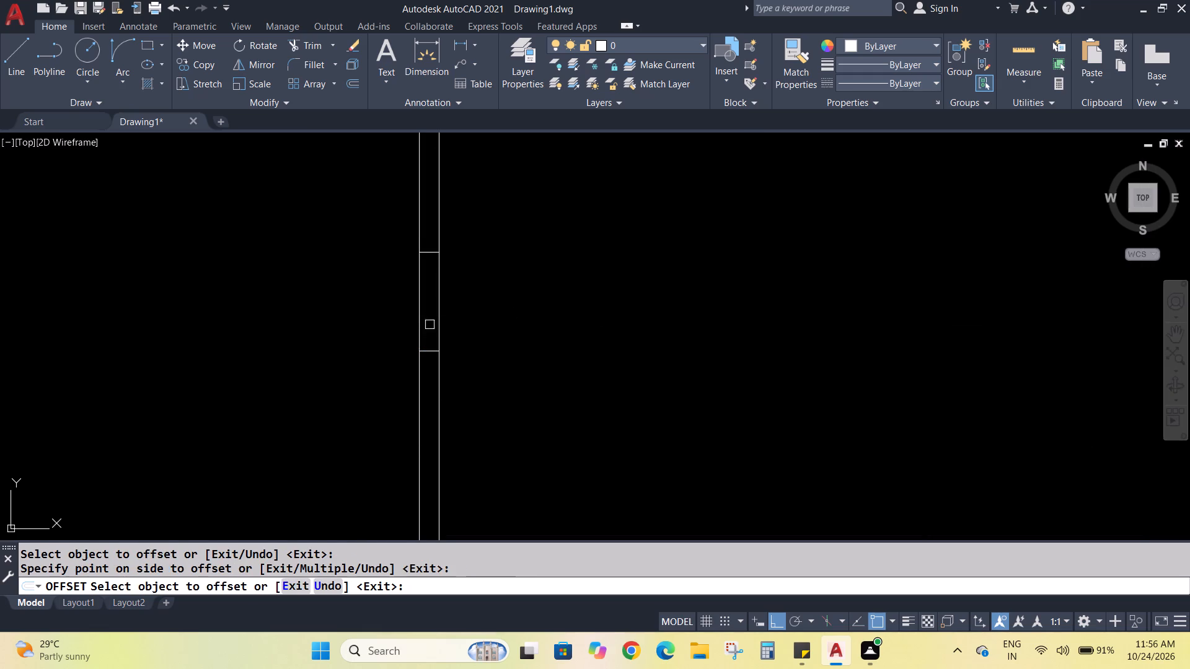
click(431, 351)
click(427, 384)
scroll(428, 385, down, 3)
scroll(475, 406, up, 1)
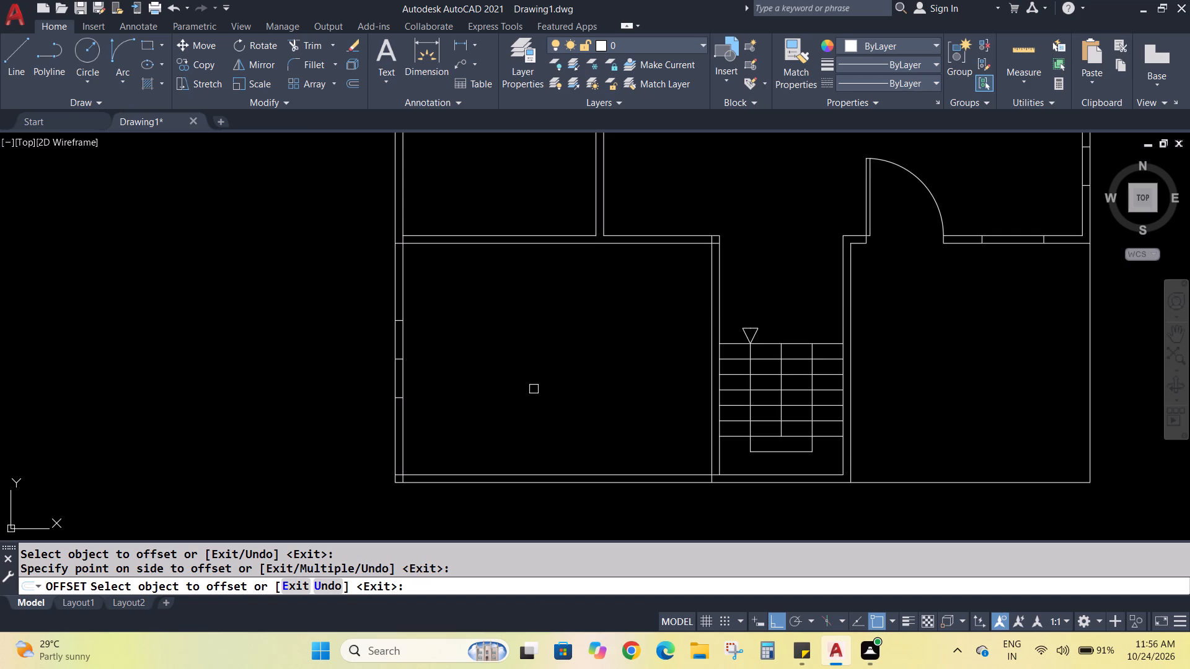
key(Escape)
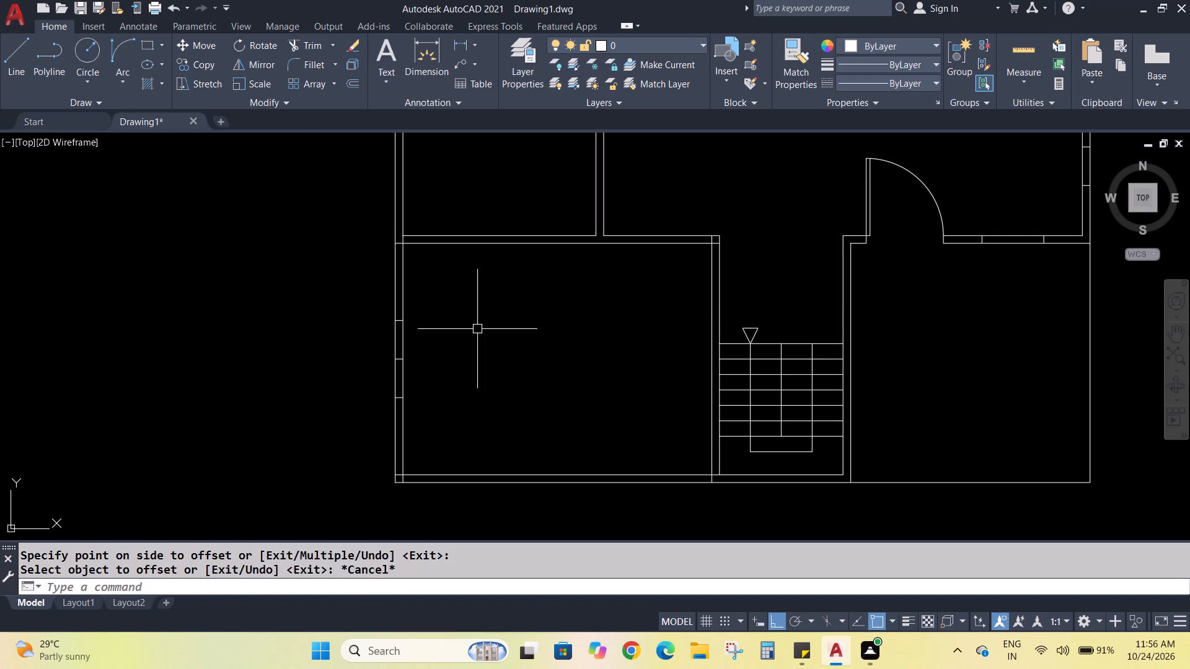
Measure the inner length of the lower-left room's bottom wall with a temporary linear dimension, and delete the dimension.
scroll(553, 406, up, 1)
middle_drag(553, 406, 489, 216)
scroll(493, 227, up, 1)
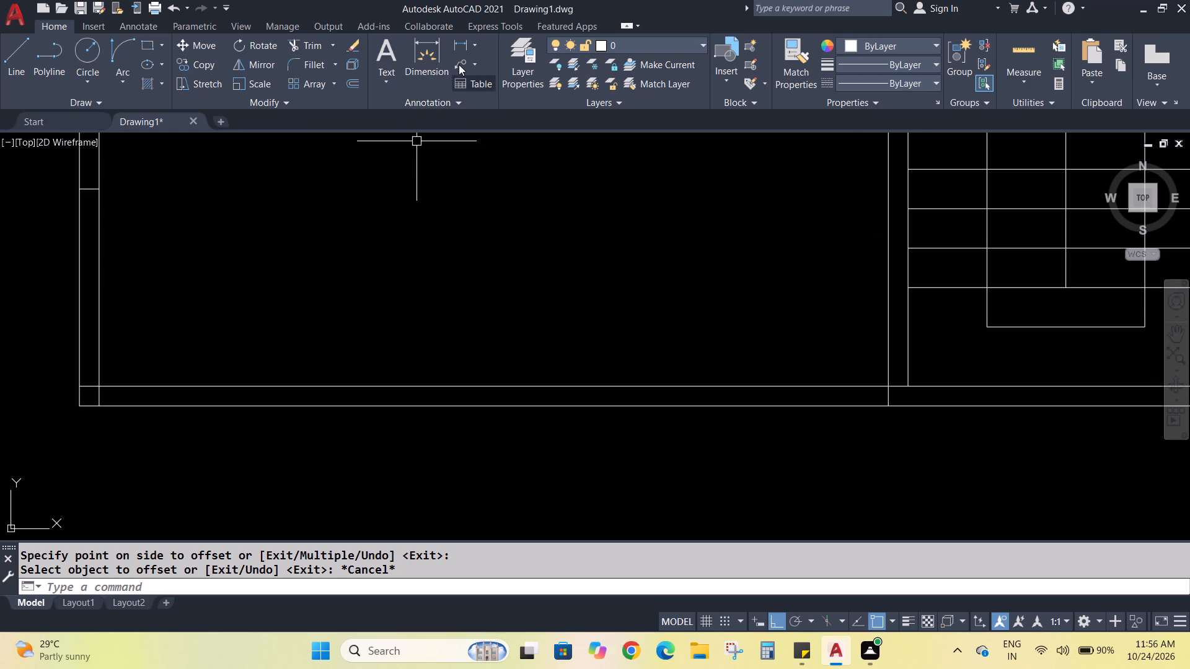
click(456, 48)
click(100, 387)
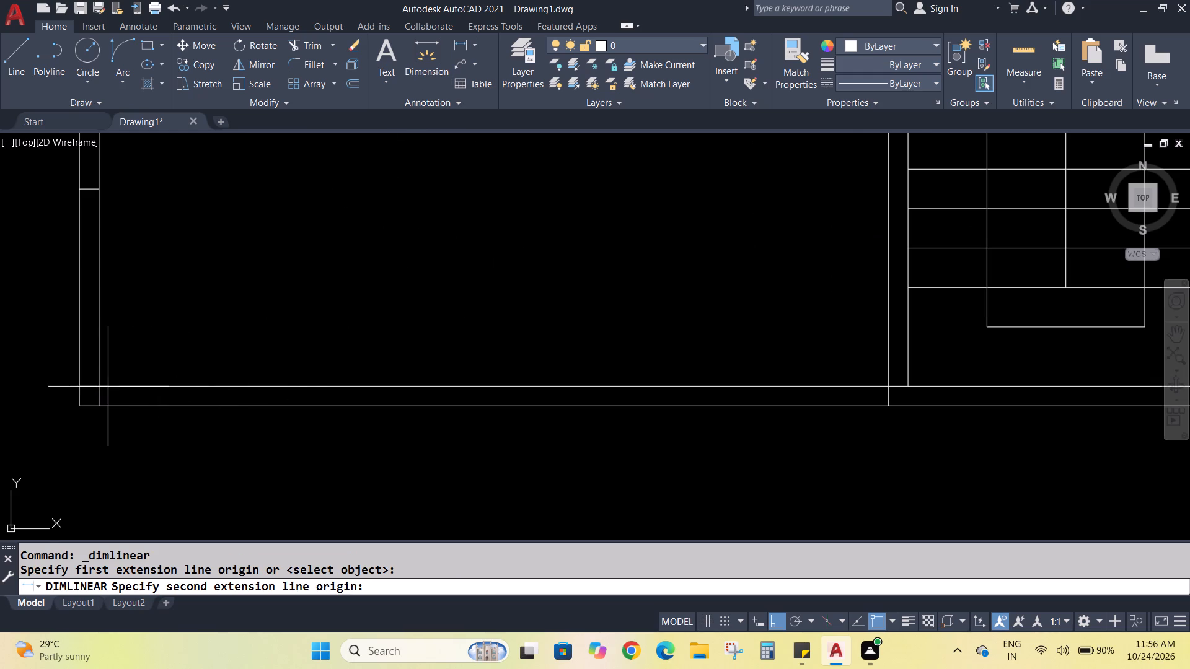
click(891, 383)
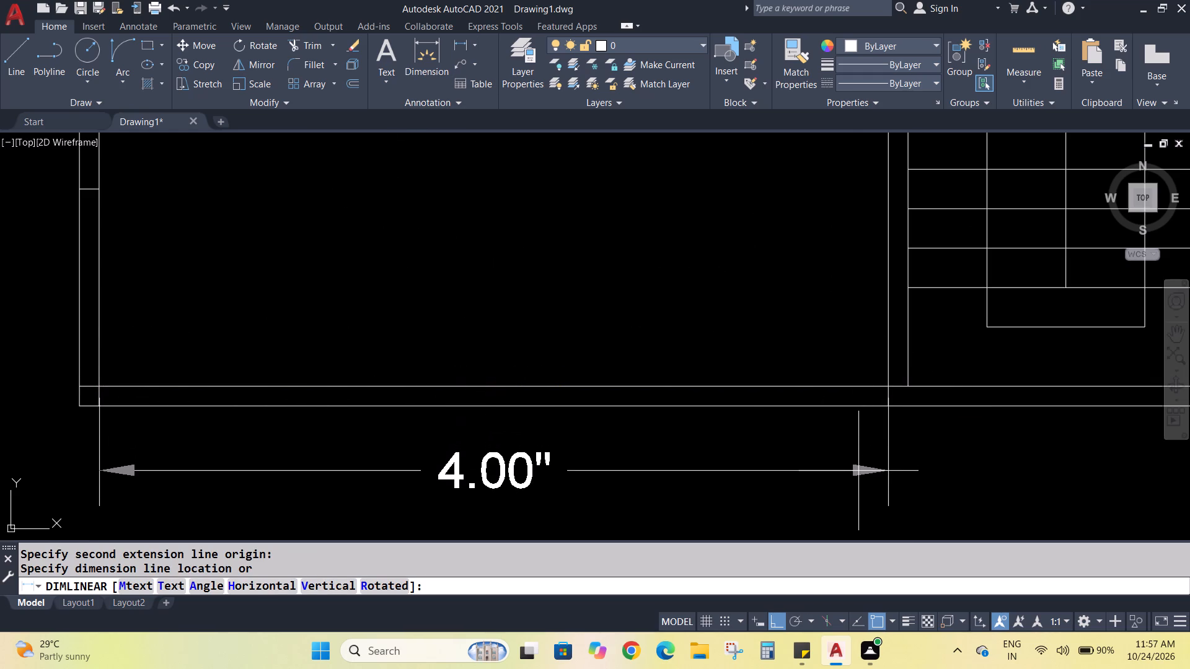
click(858, 471)
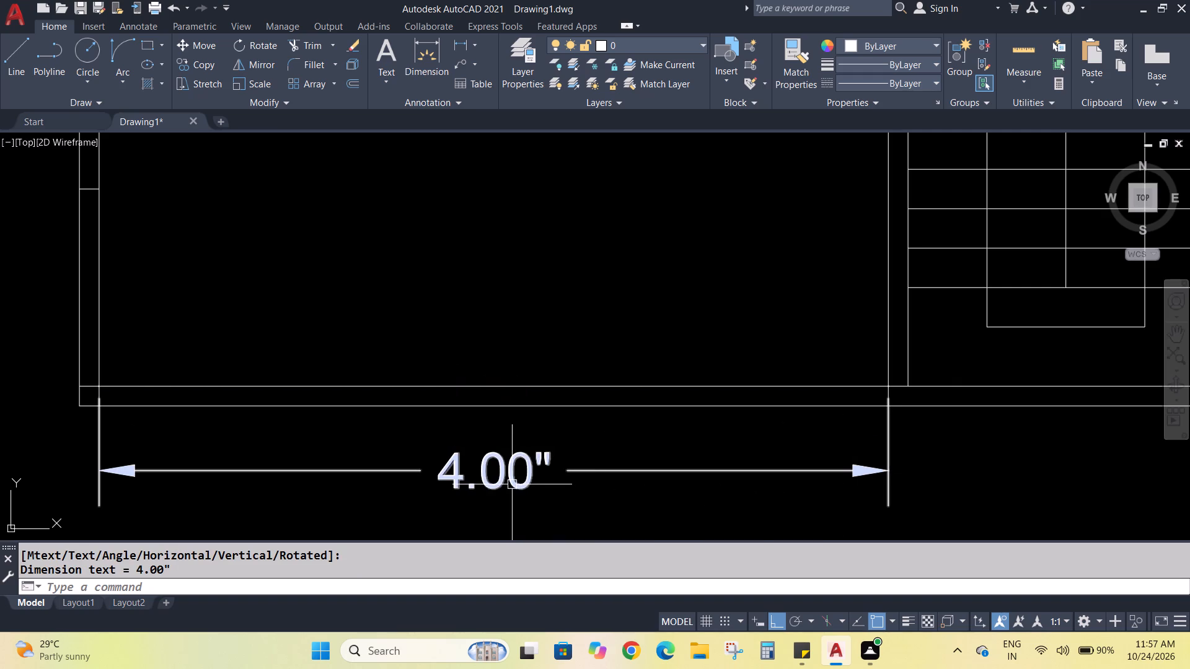
key(Escape)
key(Escape)
click(536, 474)
key(Delete)
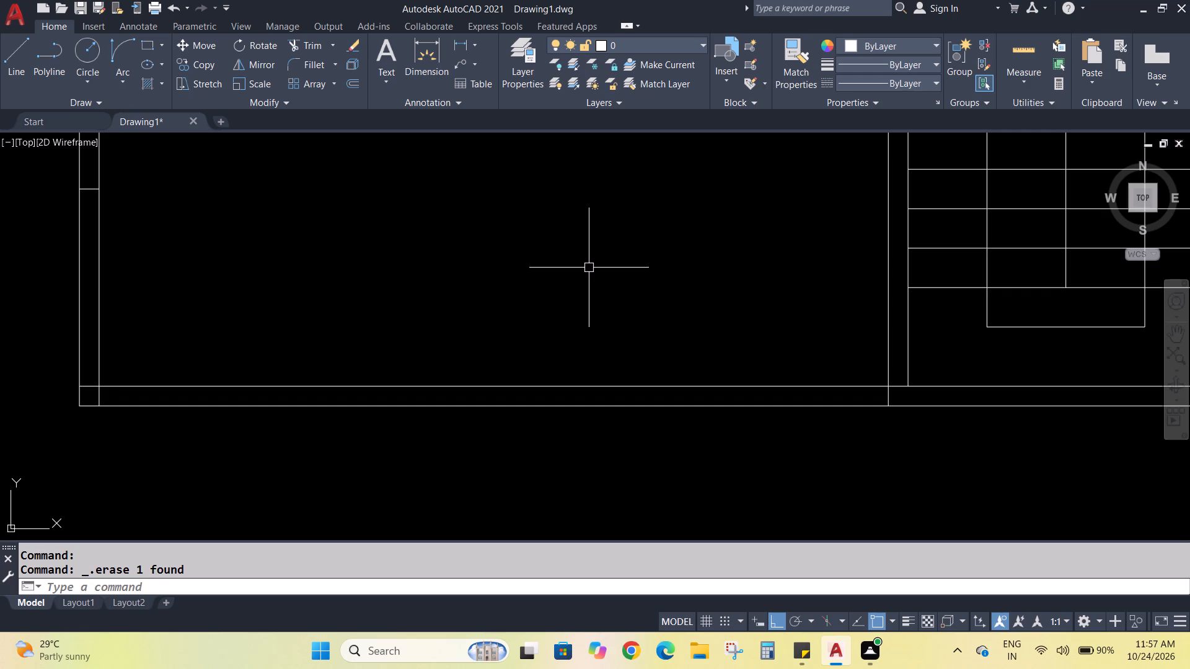
Offset the inner line of the lower-left room's left wall 2" to the right into the room.
key(o)
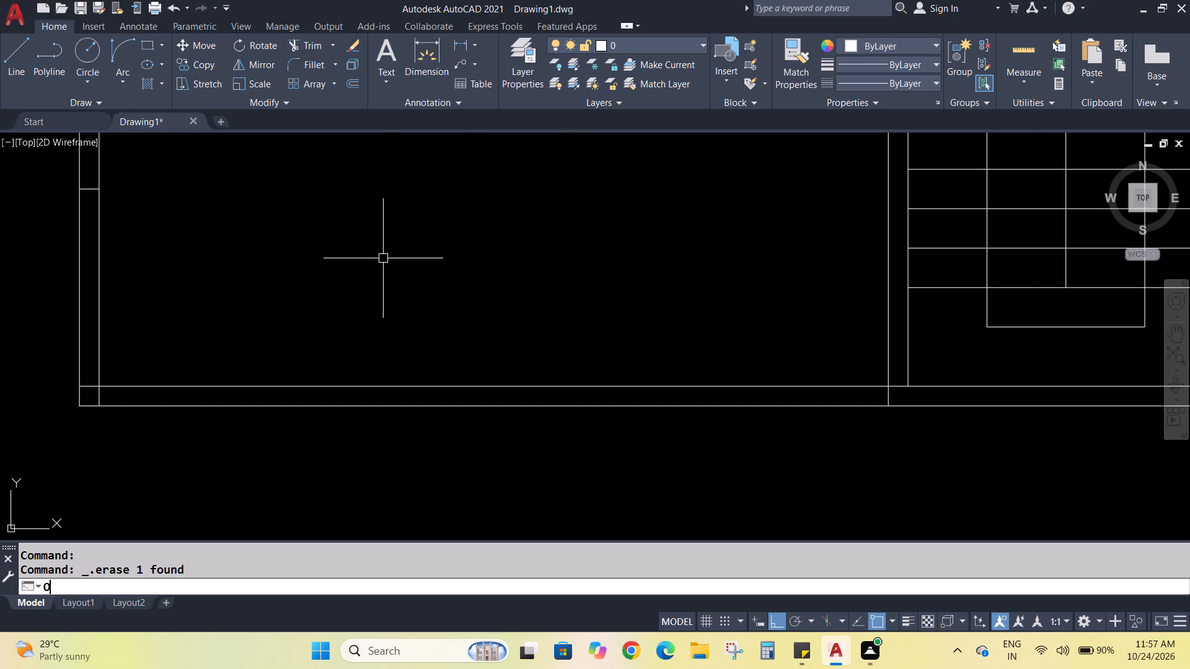
key(Return)
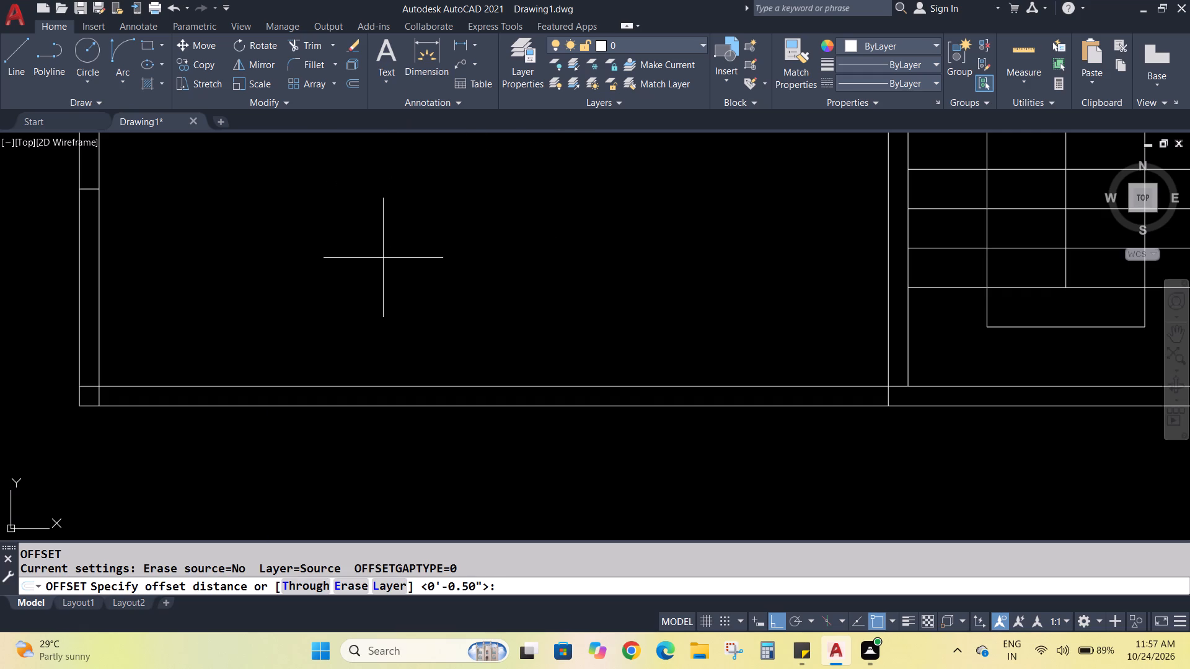
key(2)
key(Return)
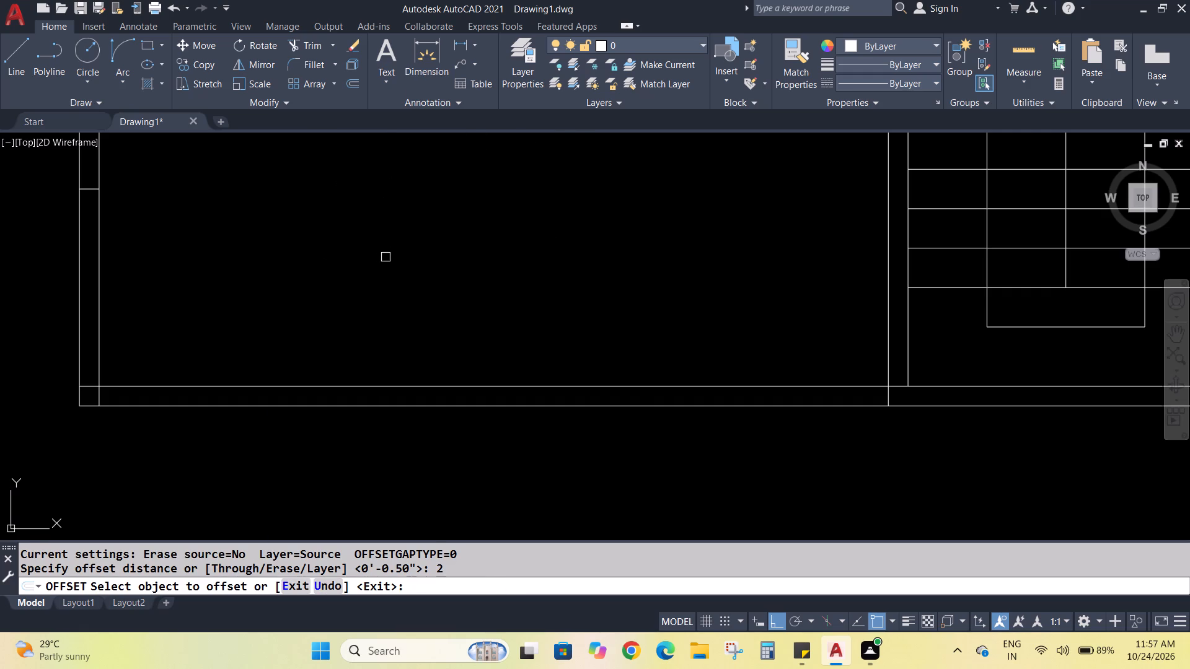
click(98, 300)
click(428, 330)
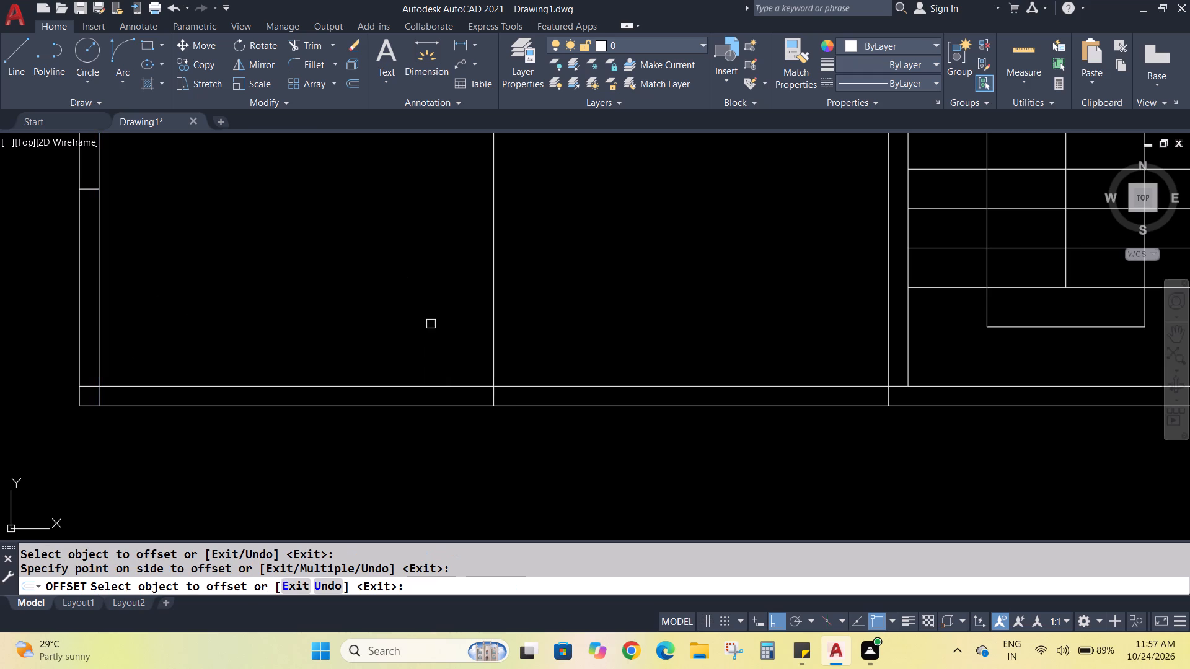
key(Escape)
key(Escape)
Trim the new vertical line so only the short segment inside the room's bottom wall remains.
key(t)
key(r)
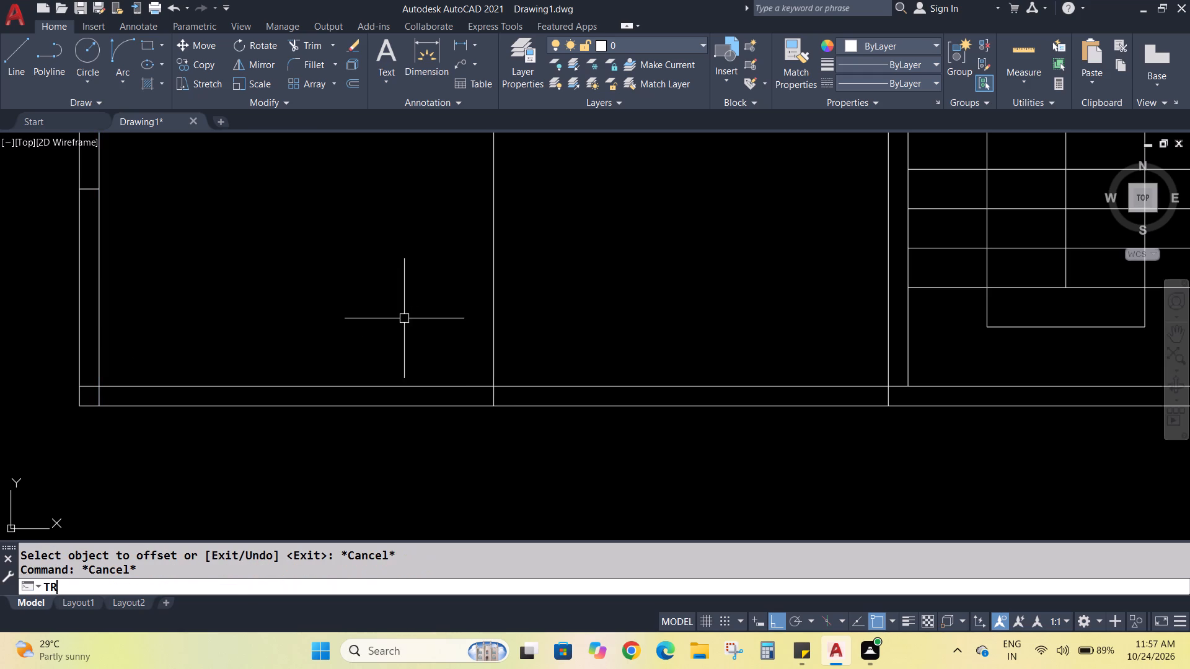
key(Return)
click(491, 312)
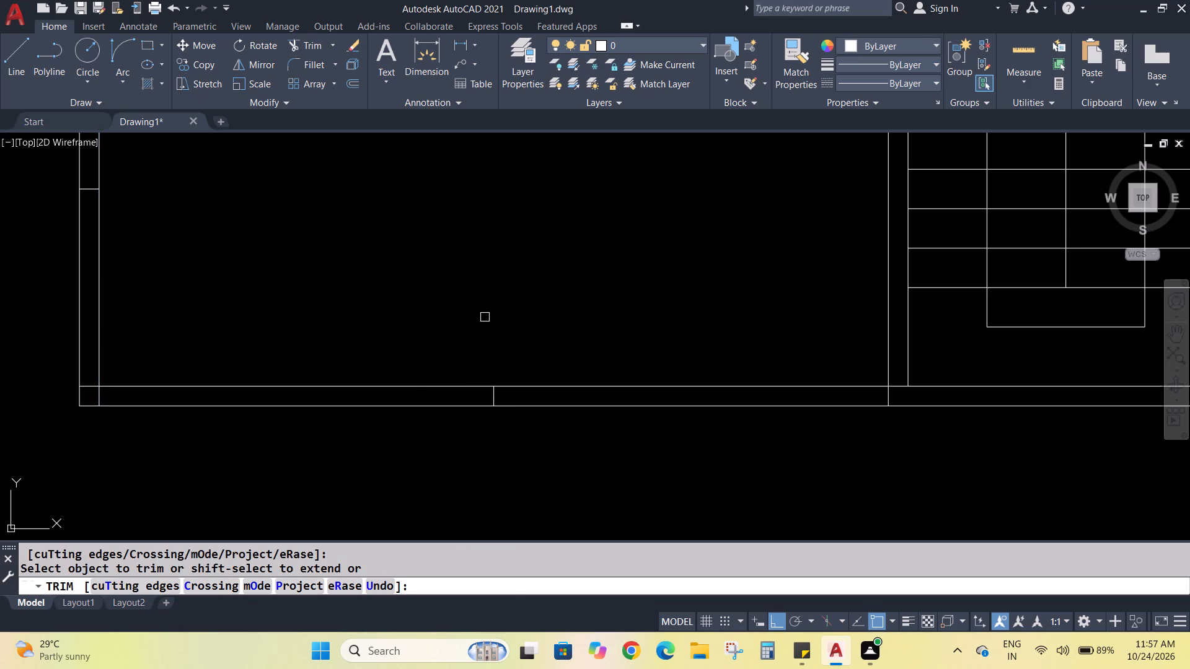
key(Escape)
key(Escape)
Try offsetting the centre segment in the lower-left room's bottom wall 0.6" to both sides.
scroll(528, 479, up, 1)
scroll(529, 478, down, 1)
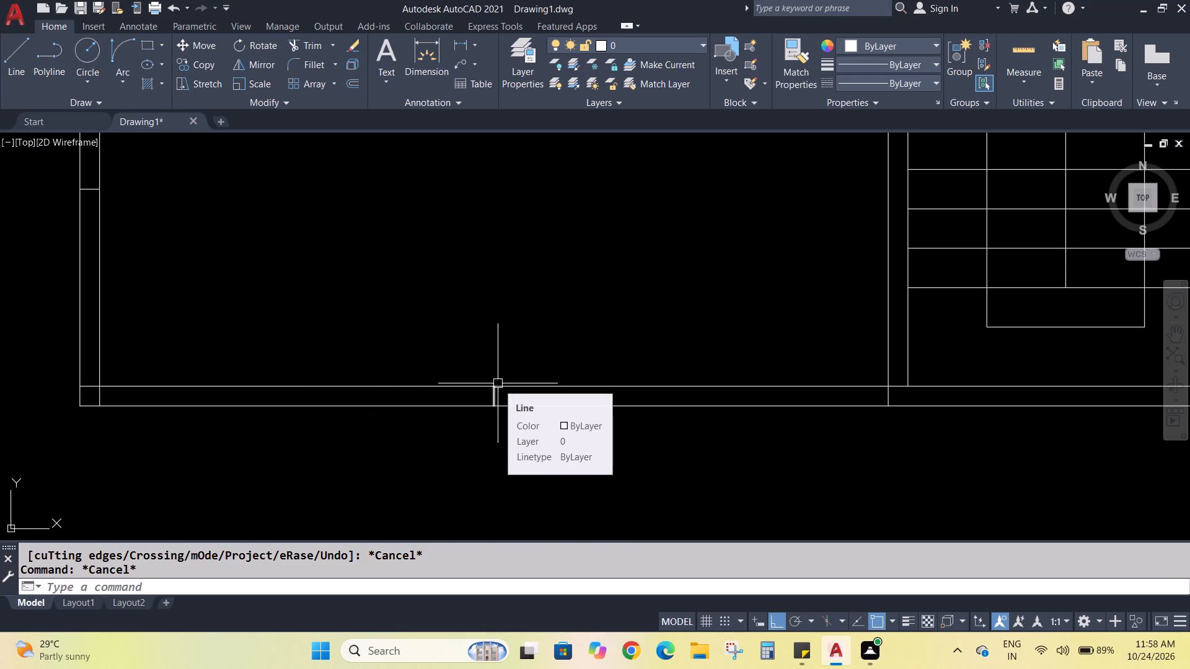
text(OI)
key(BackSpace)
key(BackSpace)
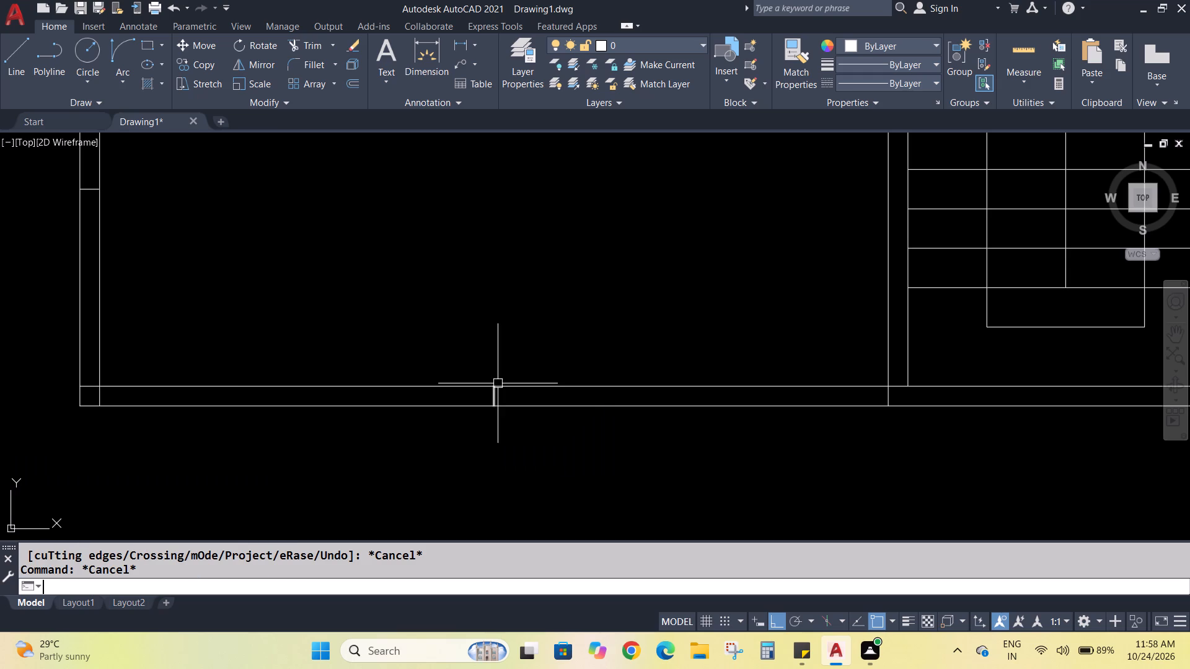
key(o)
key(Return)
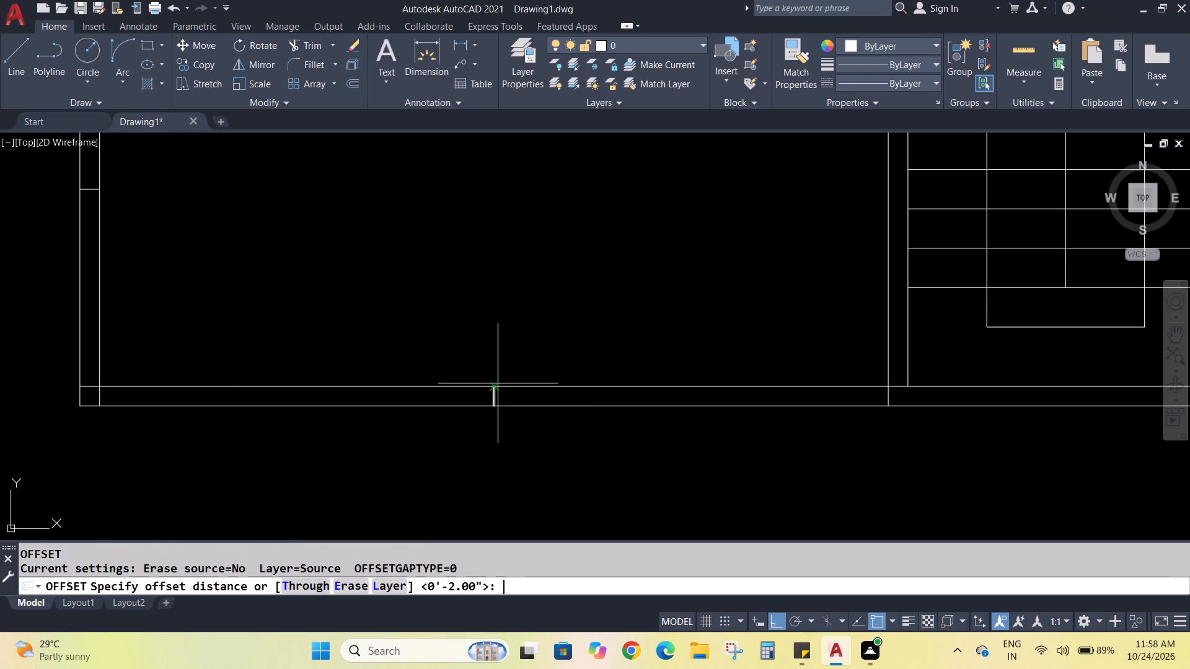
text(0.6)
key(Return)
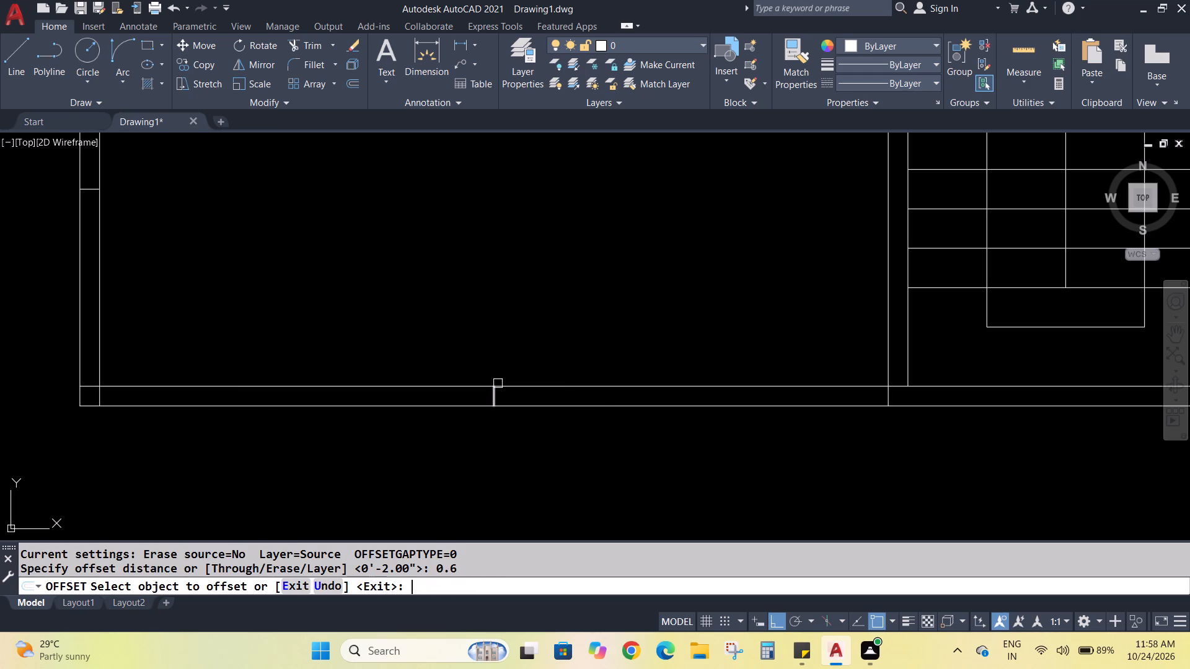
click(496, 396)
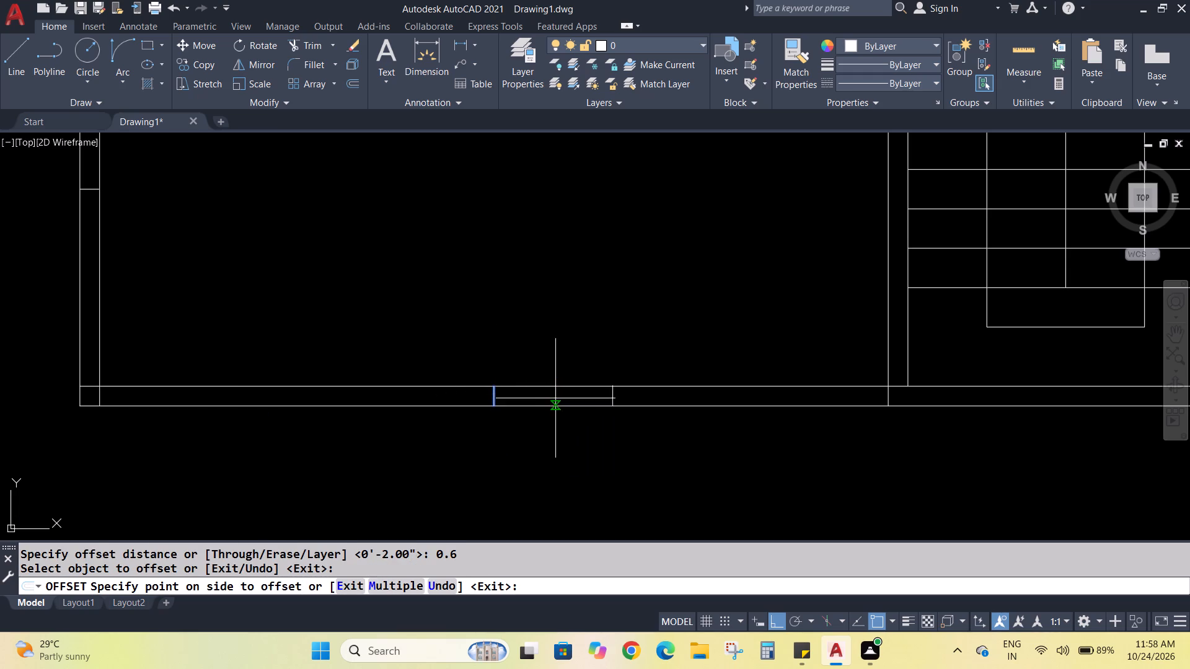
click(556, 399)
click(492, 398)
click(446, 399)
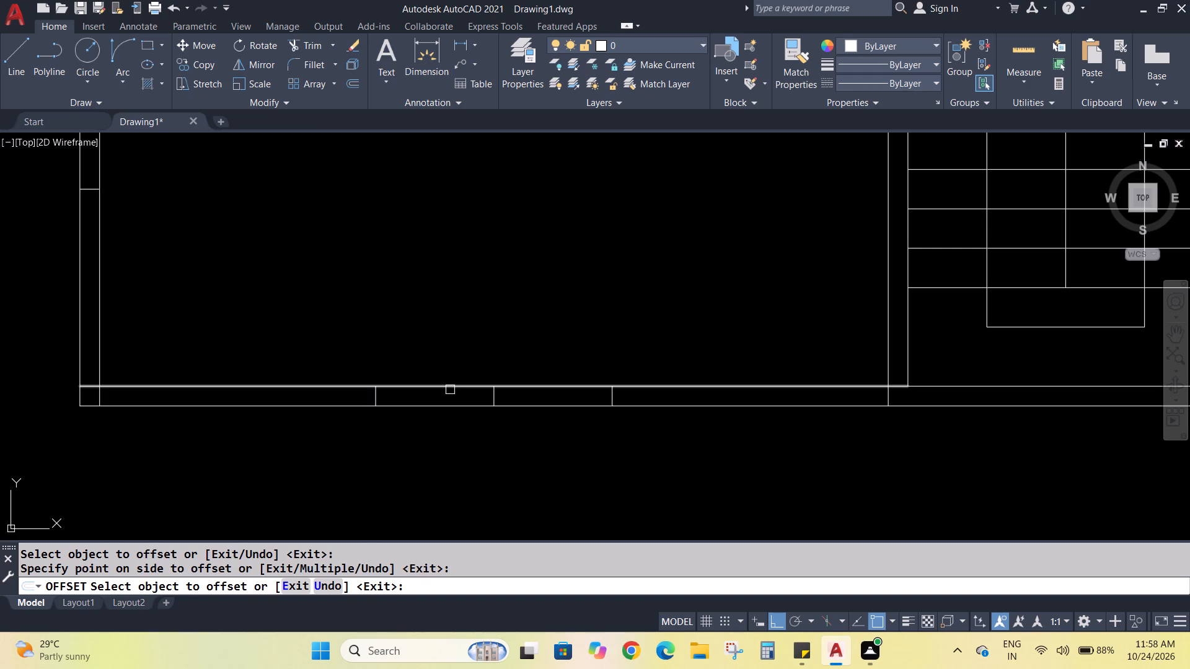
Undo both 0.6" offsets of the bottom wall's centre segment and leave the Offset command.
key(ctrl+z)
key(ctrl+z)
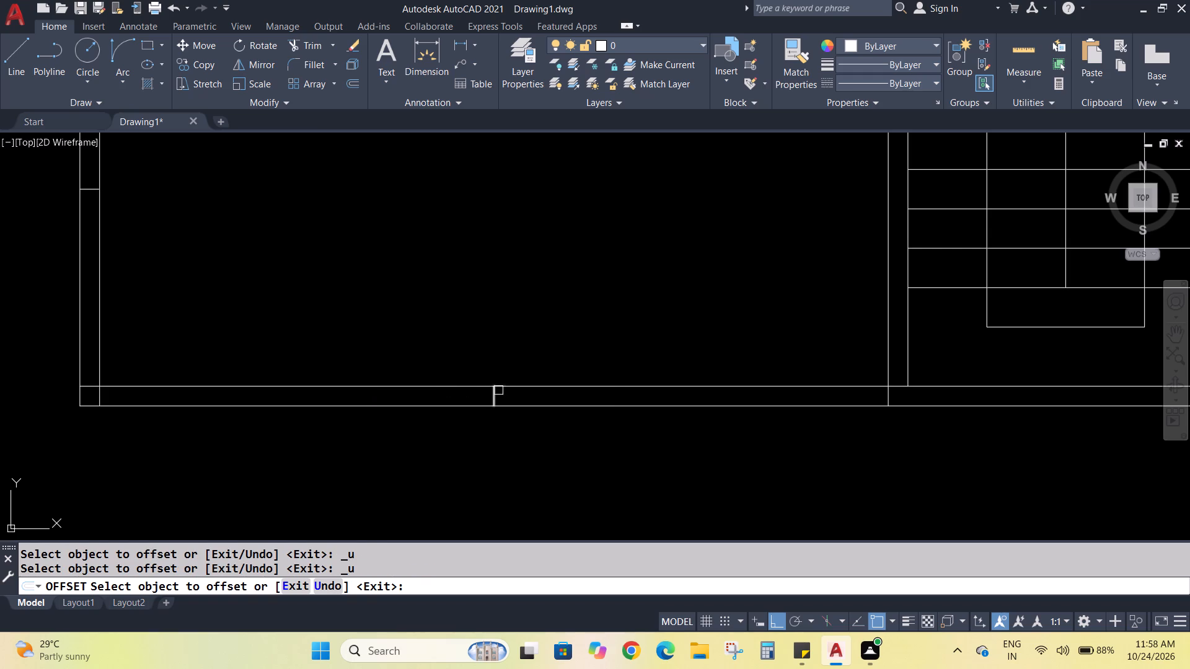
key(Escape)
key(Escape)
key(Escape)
Offset the centre segment in the lower-left room's bottom wall 0.9" to the right and to the left.
key(o)
key(Return)
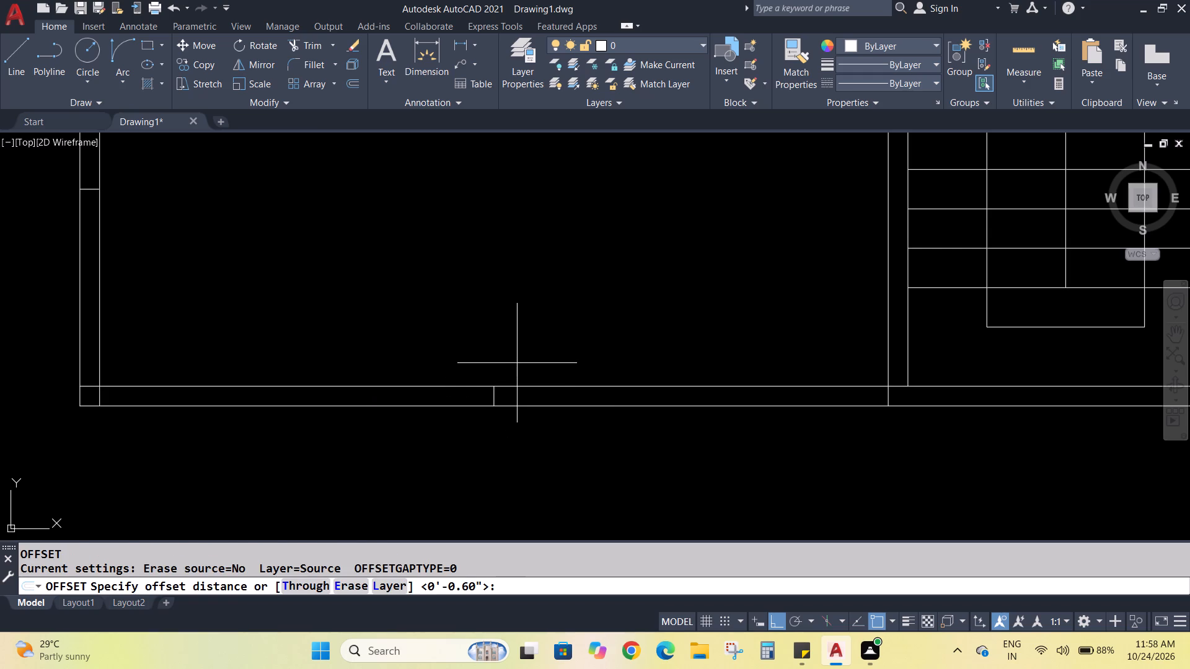
key(0)
key(period)
key(9)
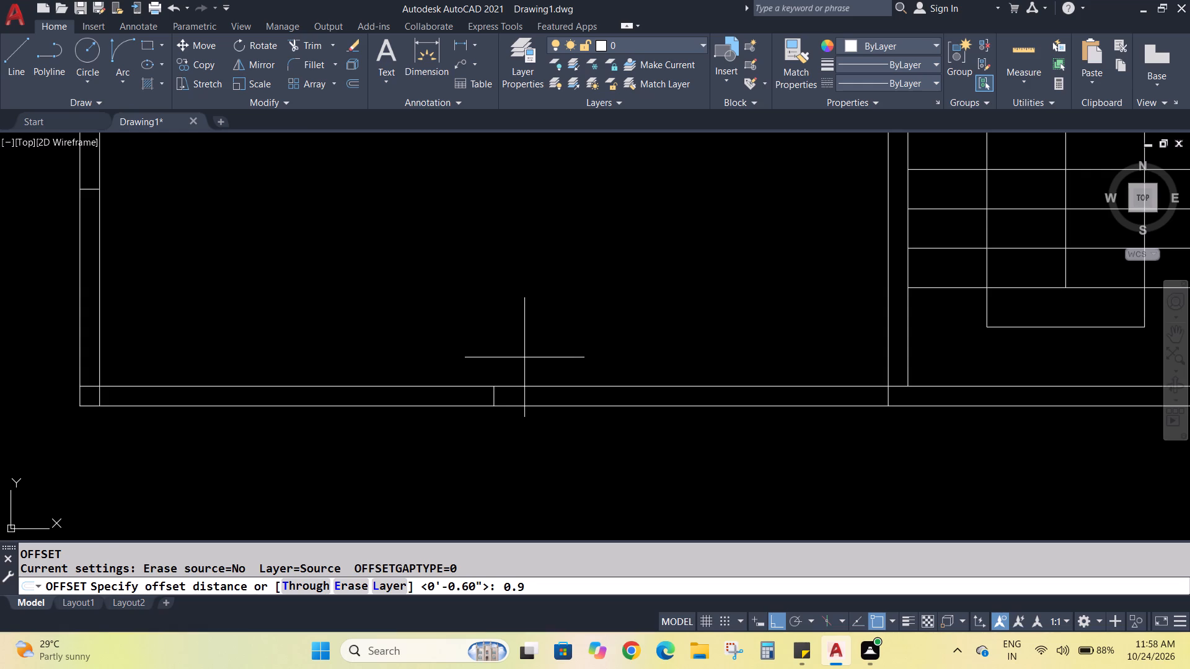
key(Return)
click(493, 396)
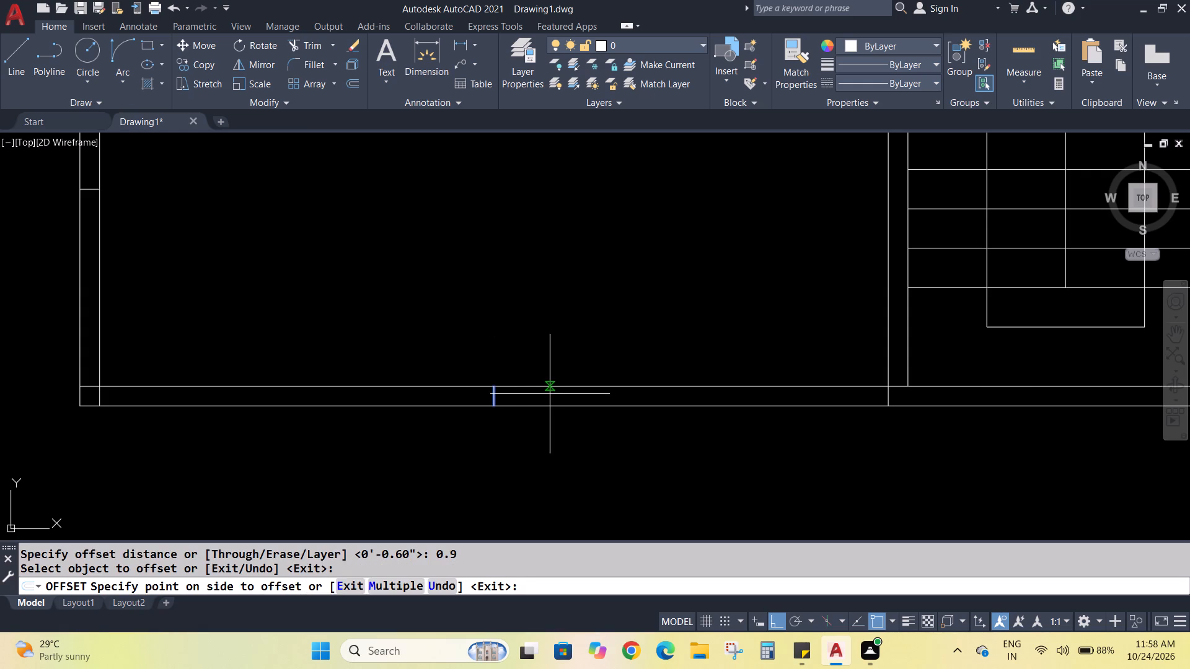
click(553, 393)
click(495, 398)
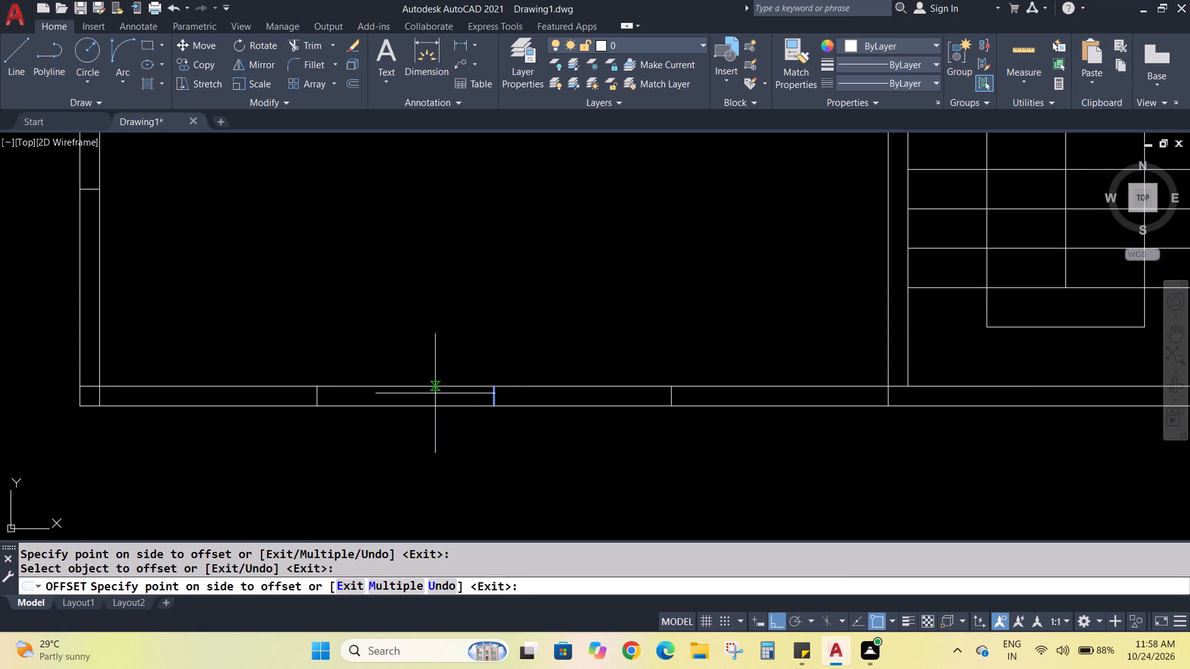
click(435, 393)
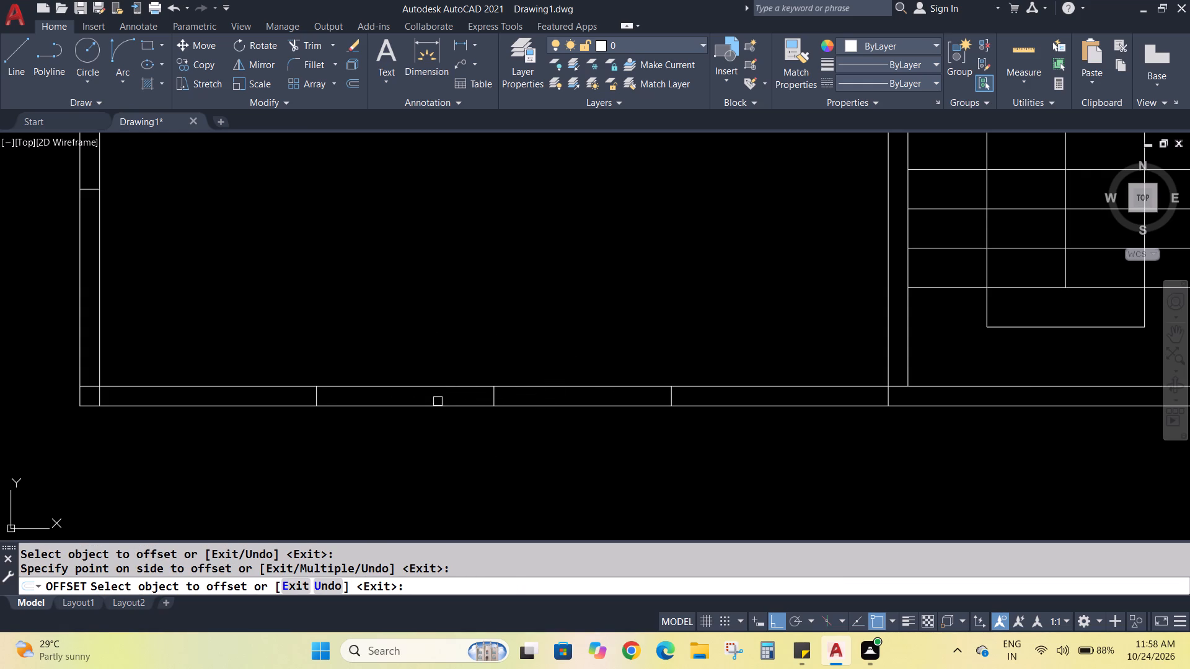
key(Escape)
key(Escape)
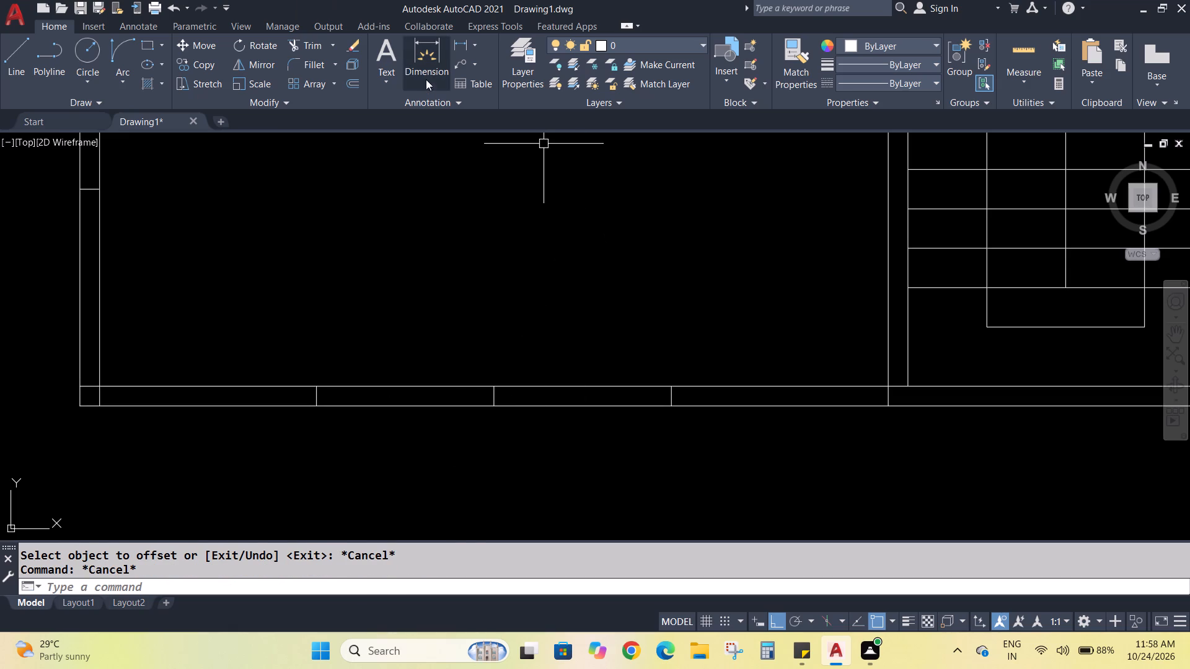
Measure the distance between the two outer segments in the bottom wall with a linear dimension, without placing it.
click(461, 48)
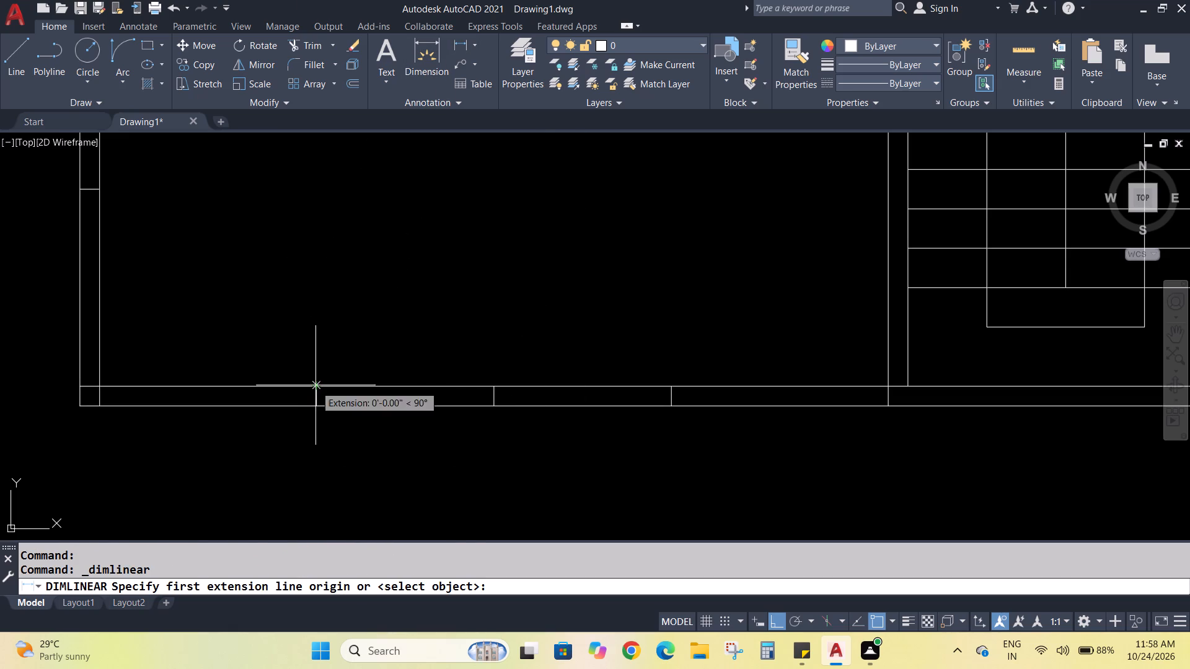
click(318, 385)
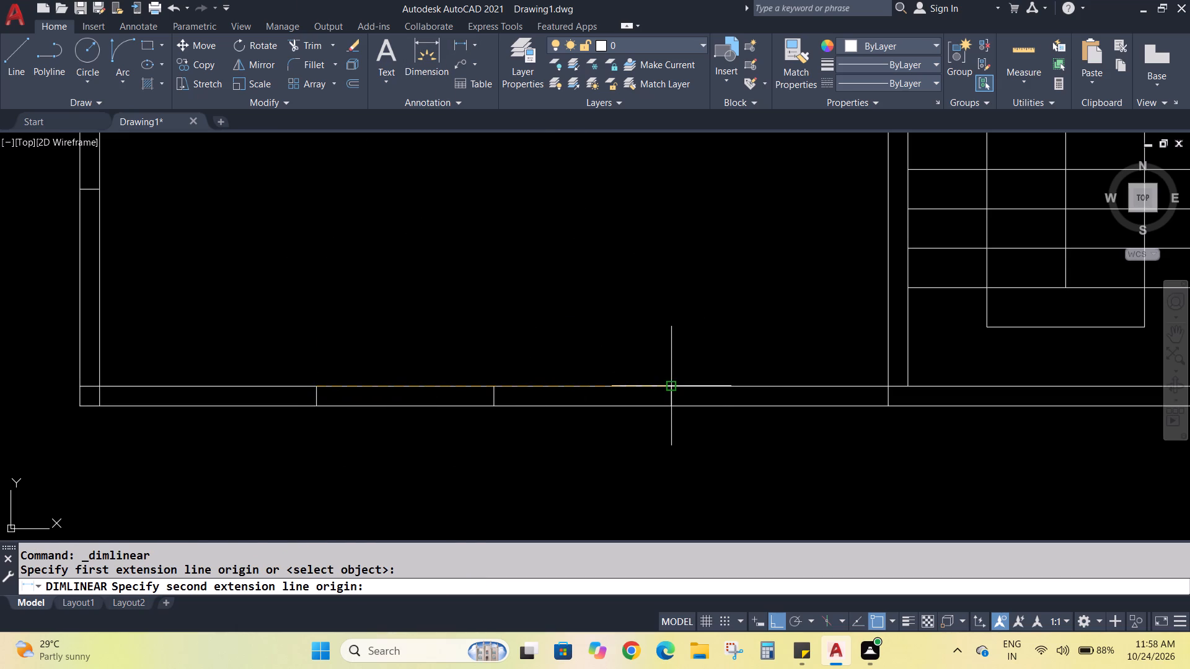
click(671, 384)
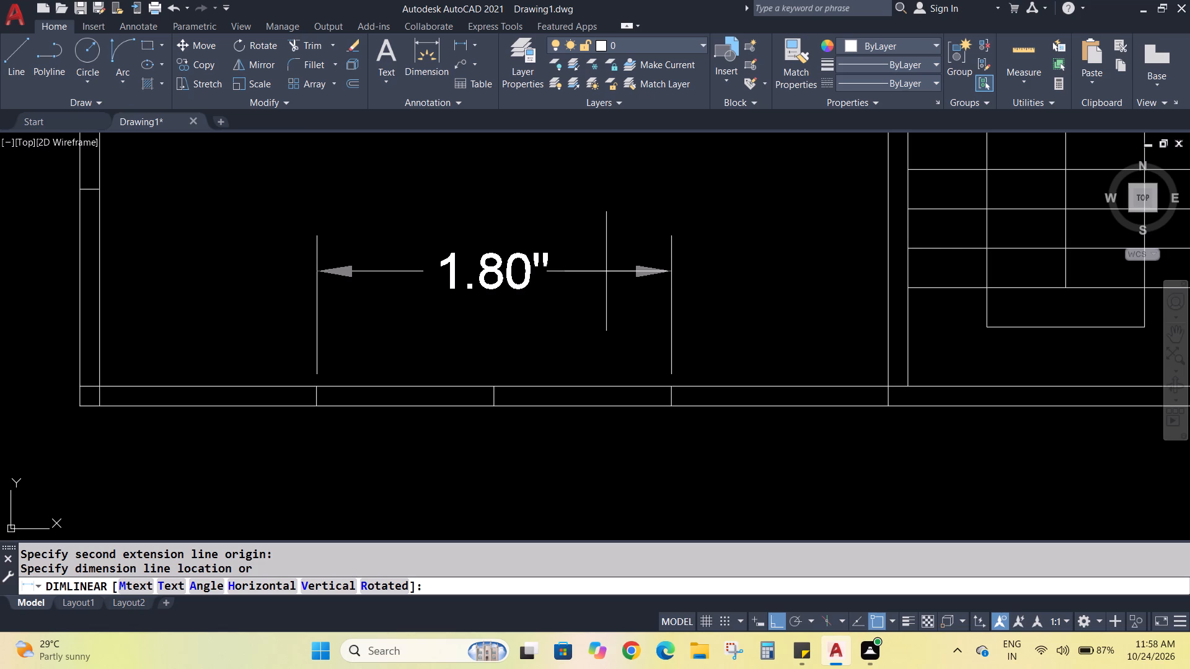
key(Escape)
key(Escape)
key(Escape)
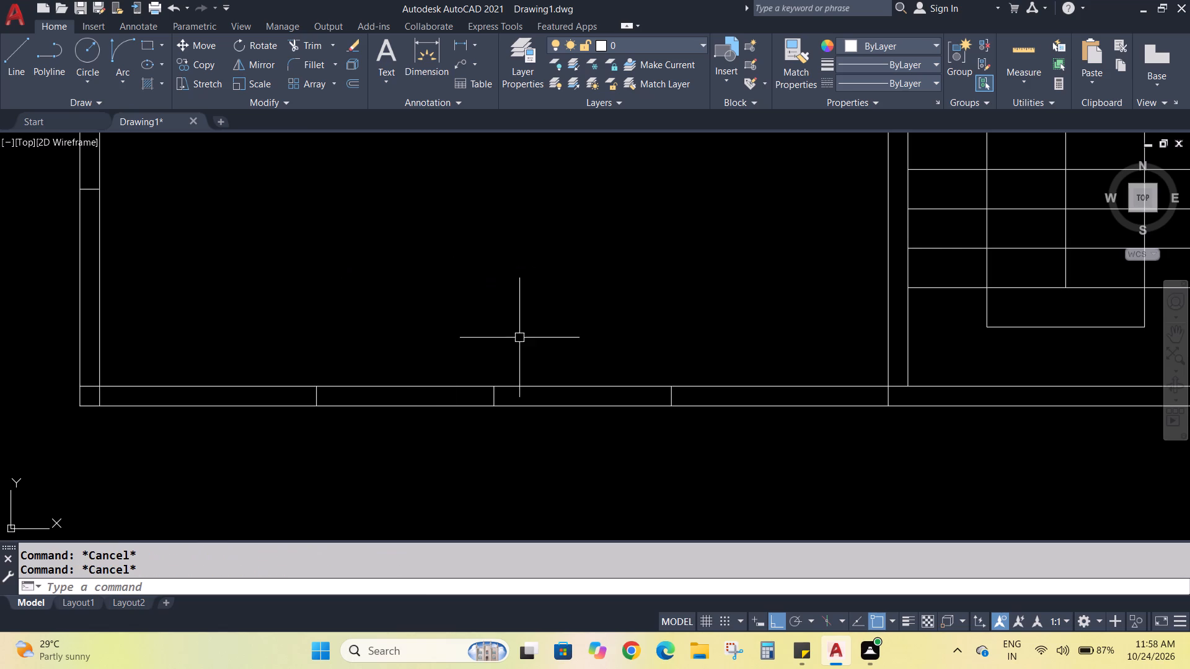
Delete the centre segment in the lower-left room's bottom wall.
click(493, 400)
key(Delete)
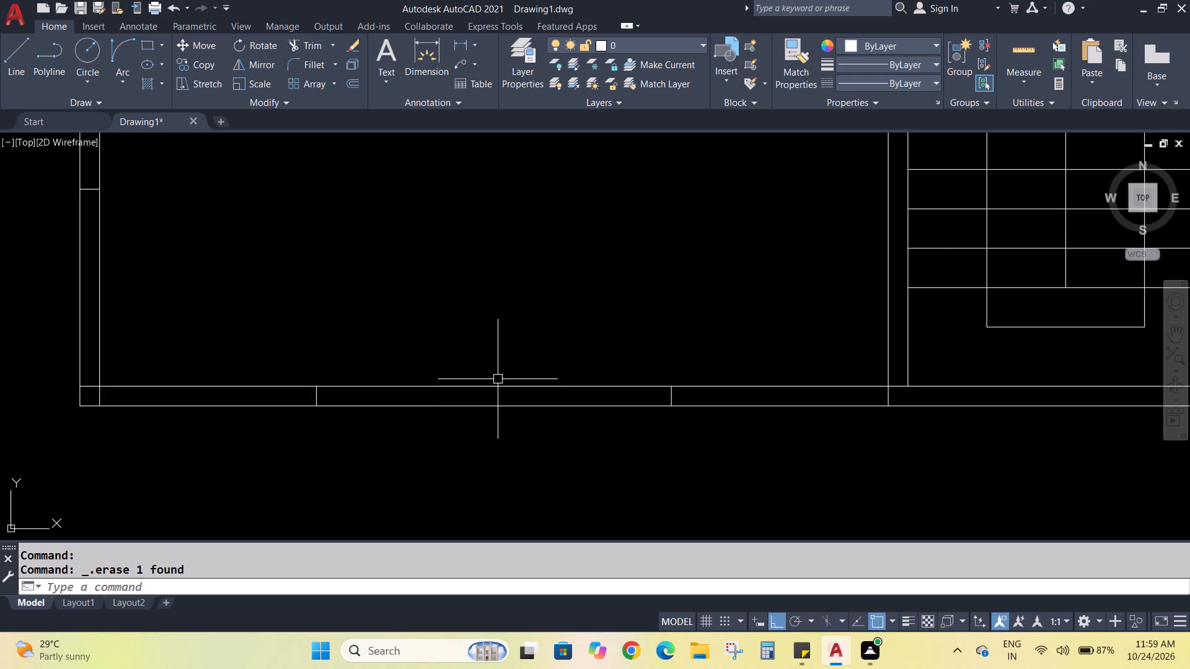
Offset the left segment in the bottom wall 0.60" to the right, and offset the resulting segment another 0.60" right.
key(o)
key(Return)
key(0)
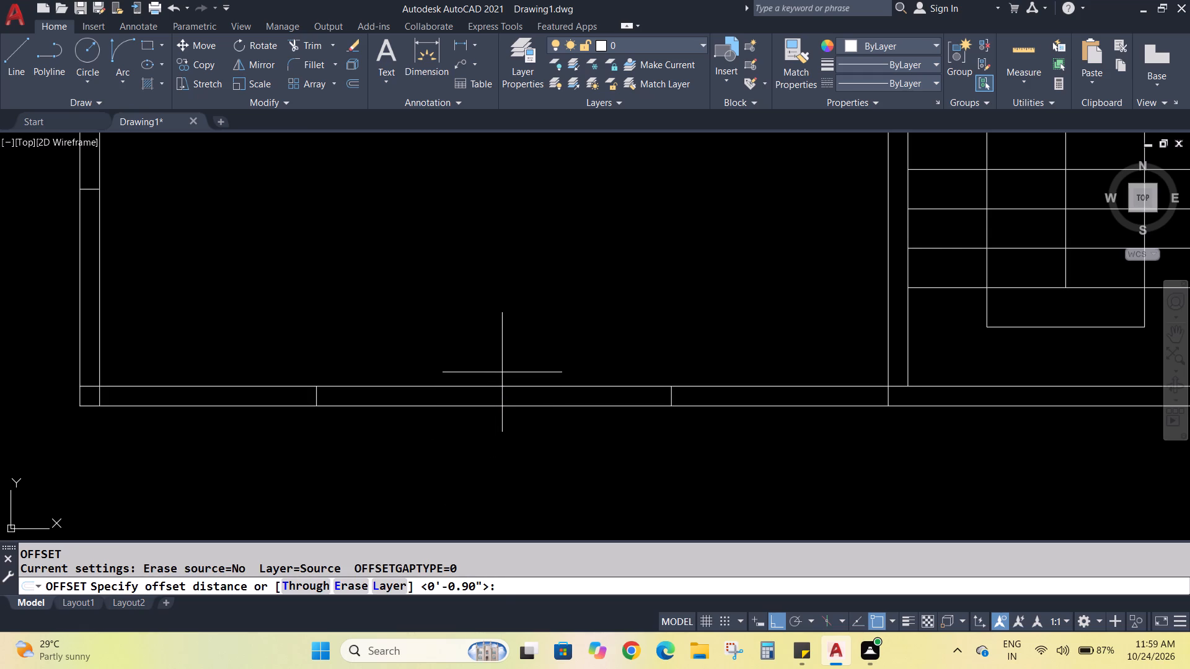
key(period)
text(60)
key(Return)
click(316, 399)
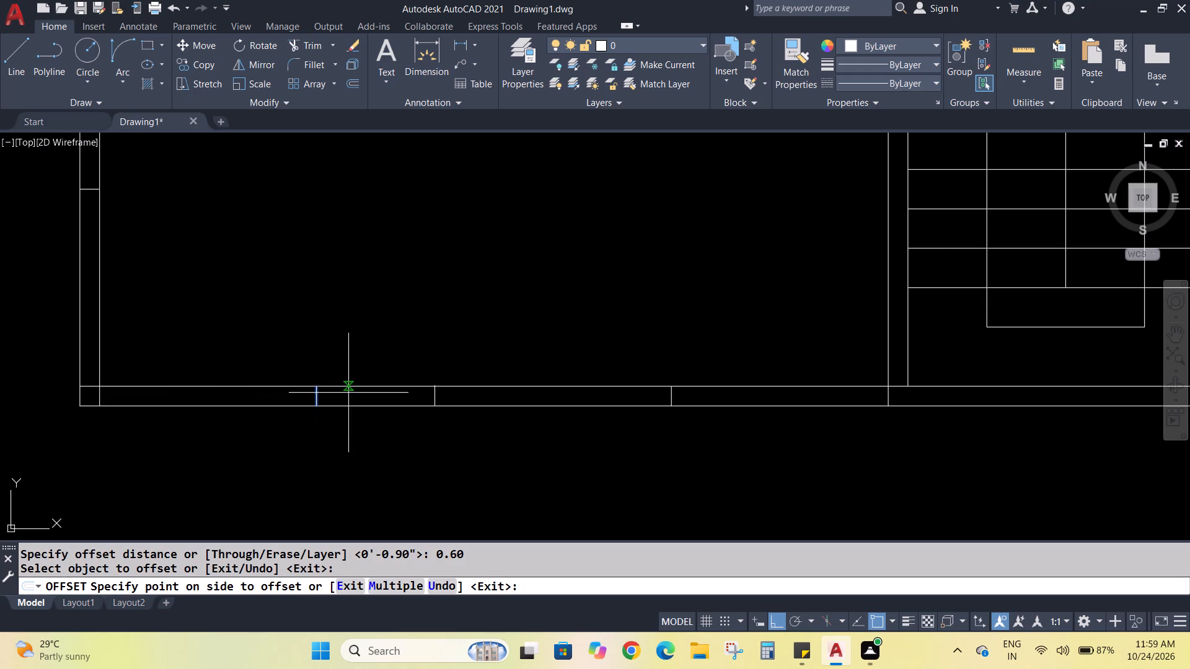
click(374, 396)
click(436, 398)
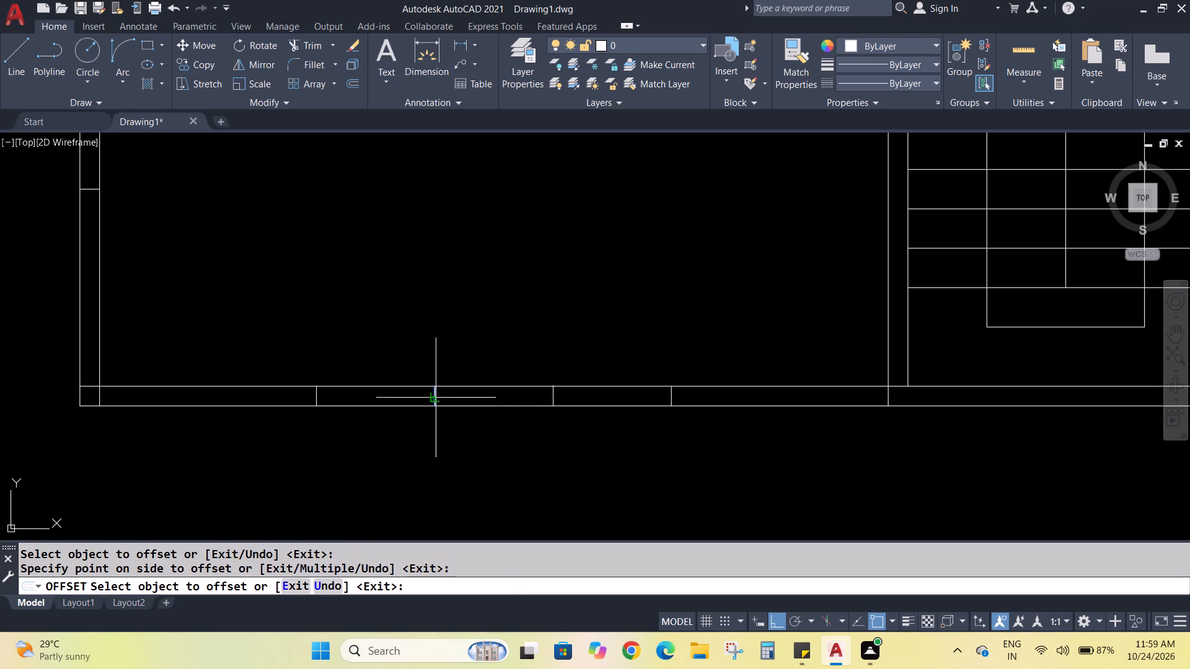
click(492, 398)
key(Escape)
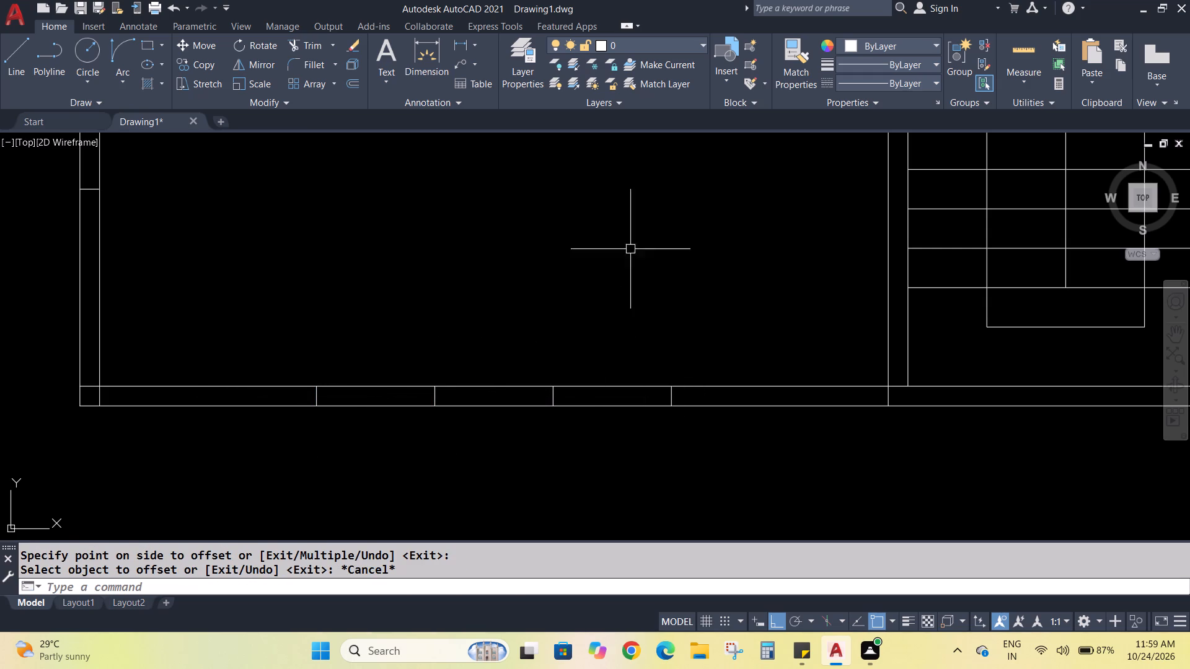
Check the spacing between the bottom wall's four opening segments with temporary linear dimensions, keeping none of them.
click(456, 42)
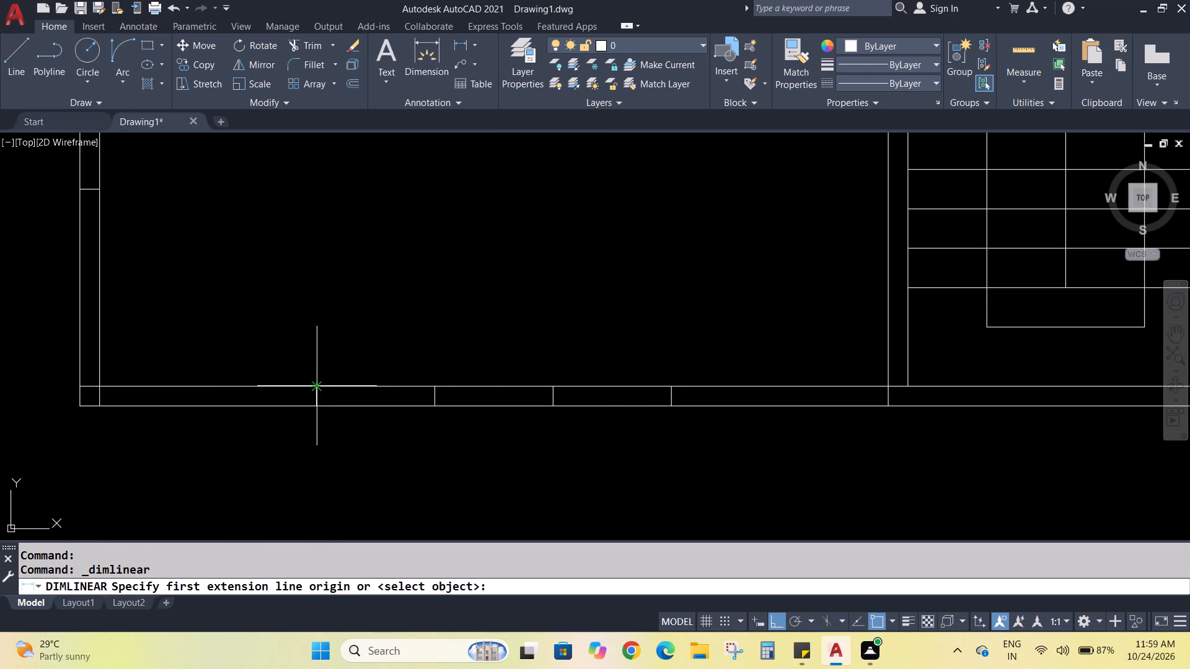
click(314, 383)
click(431, 387)
click(415, 332)
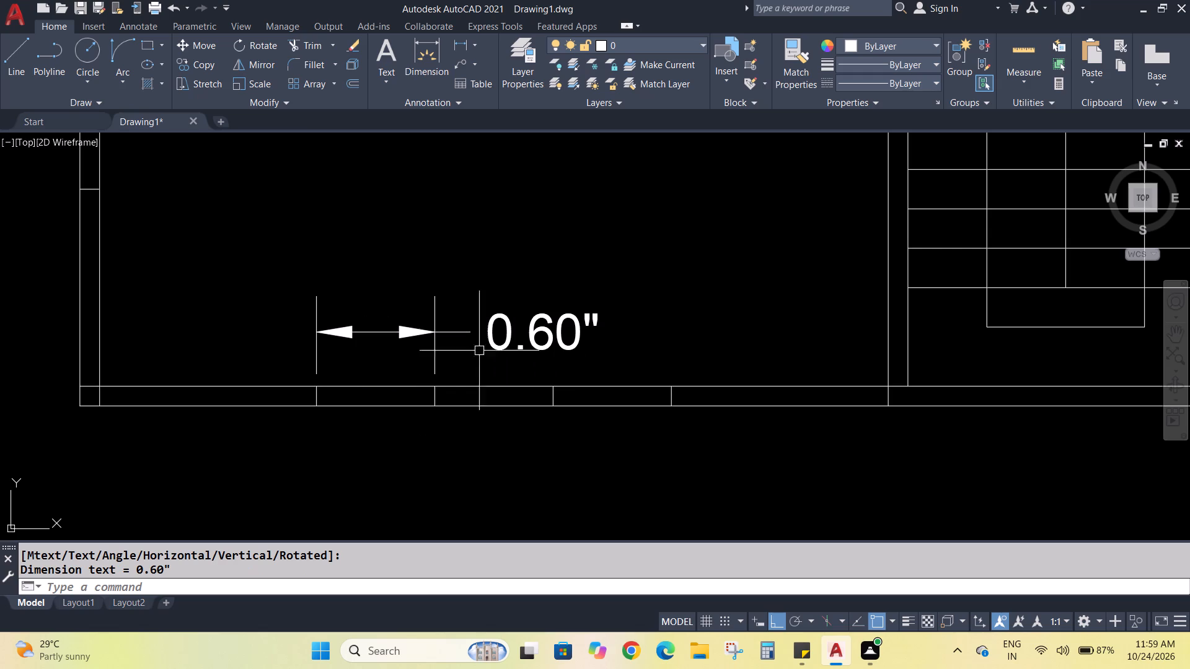
key(ctrl+z)
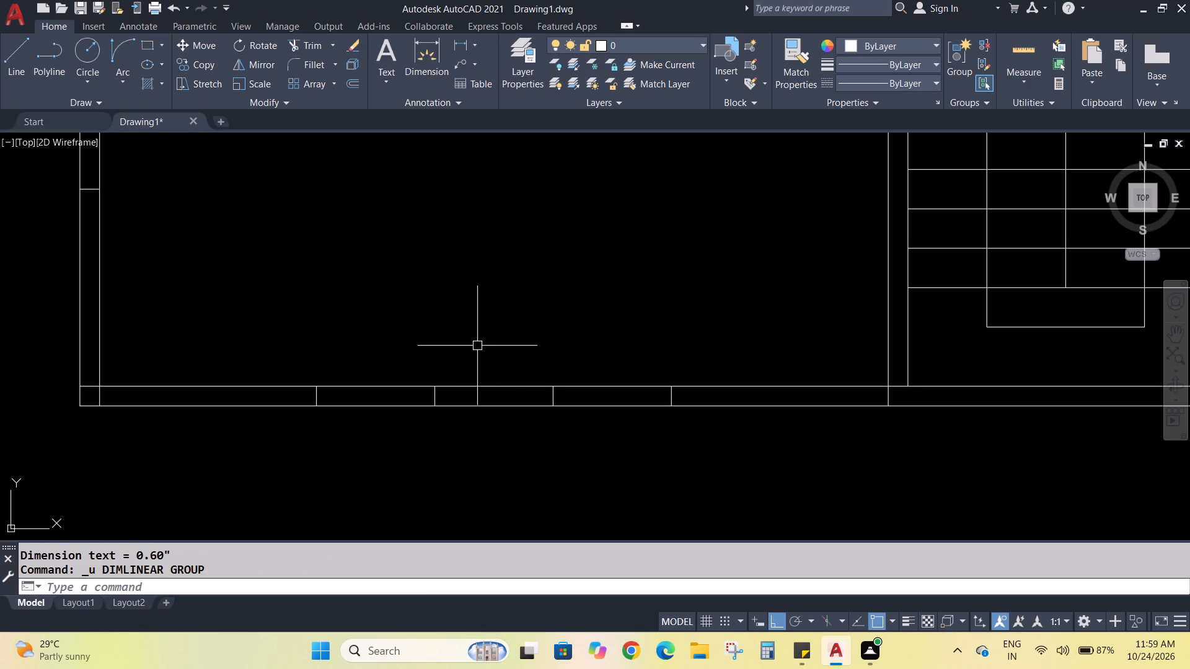
click(462, 46)
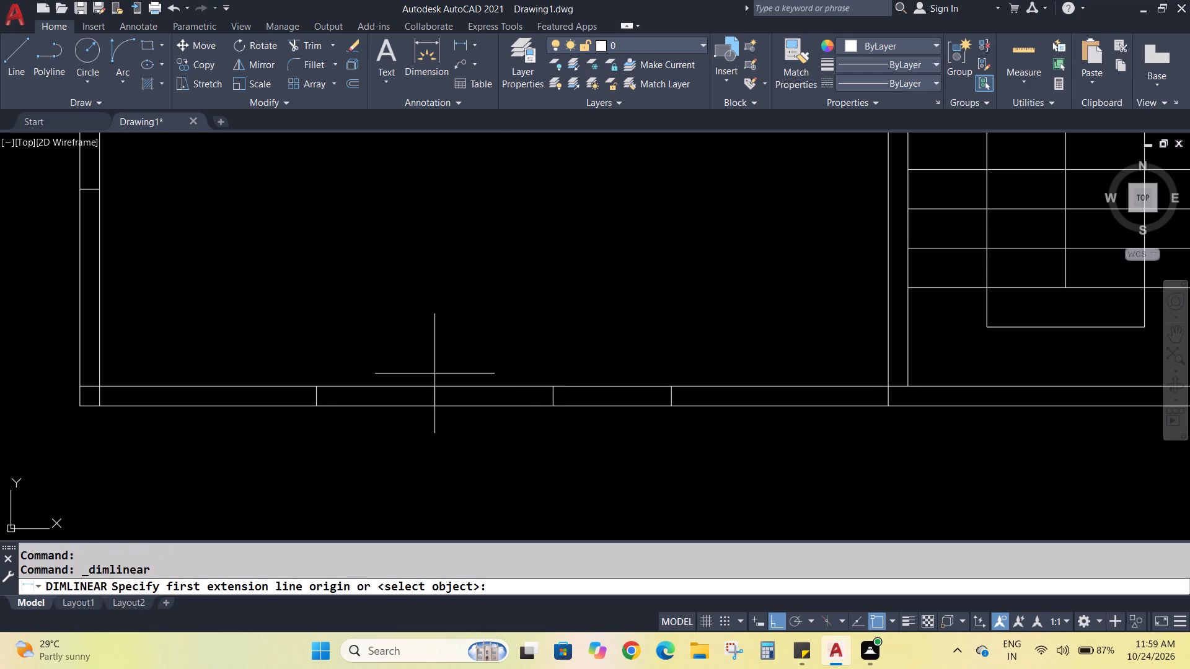
click(435, 390)
click(556, 392)
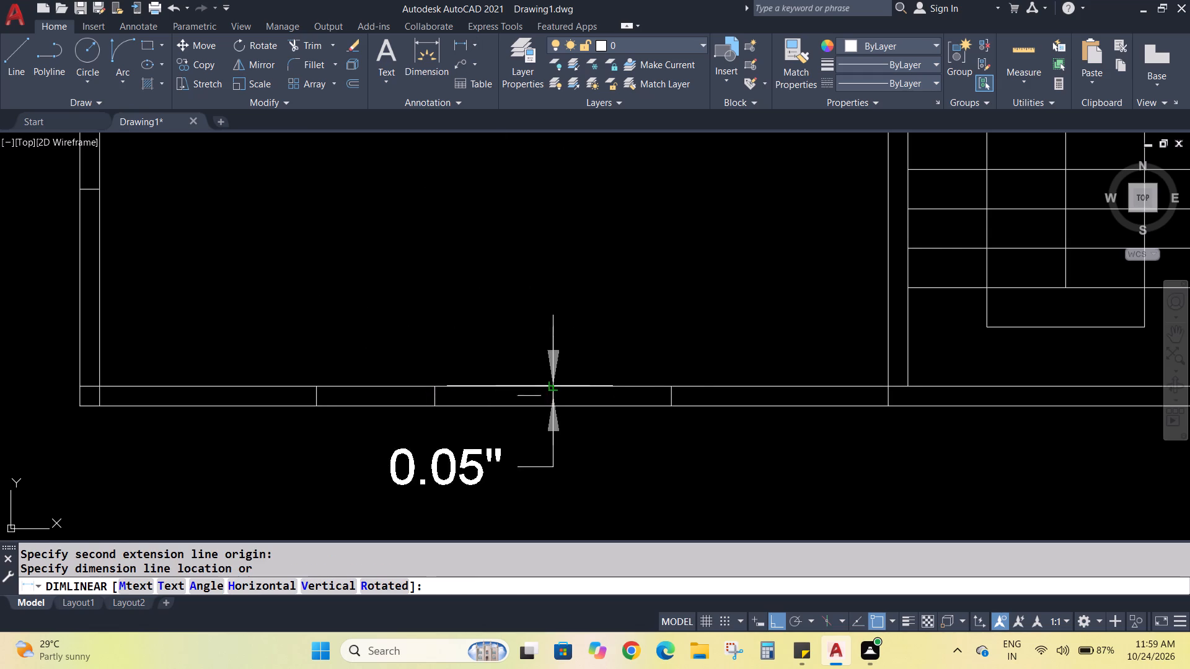
key(Escape)
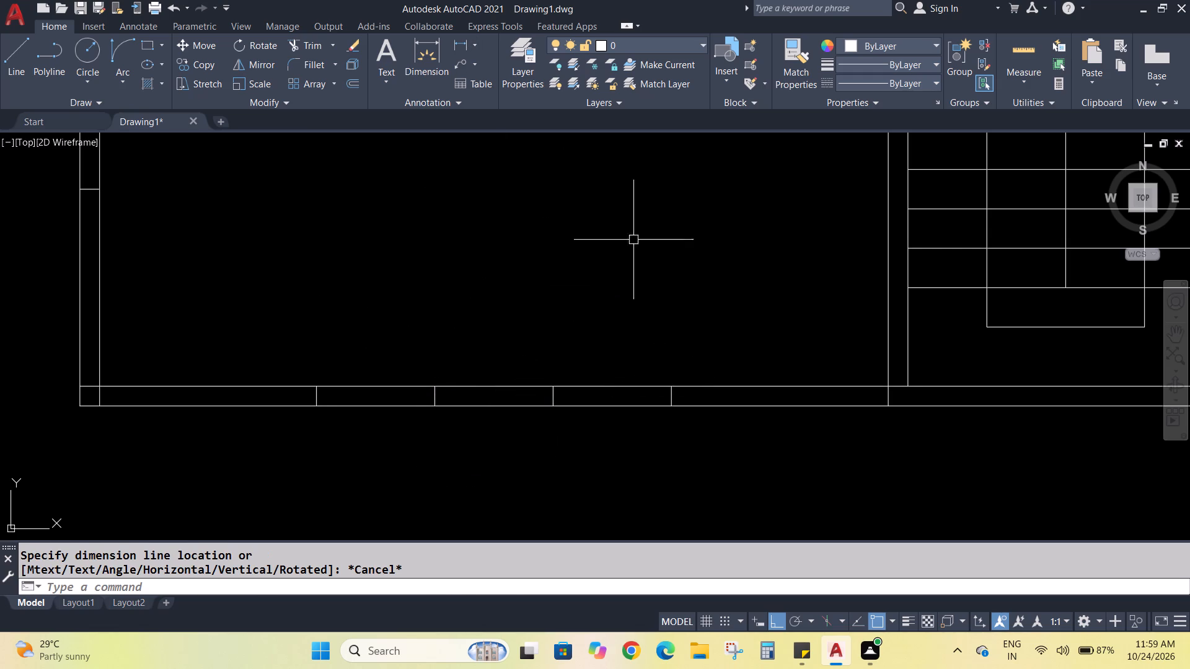
click(462, 43)
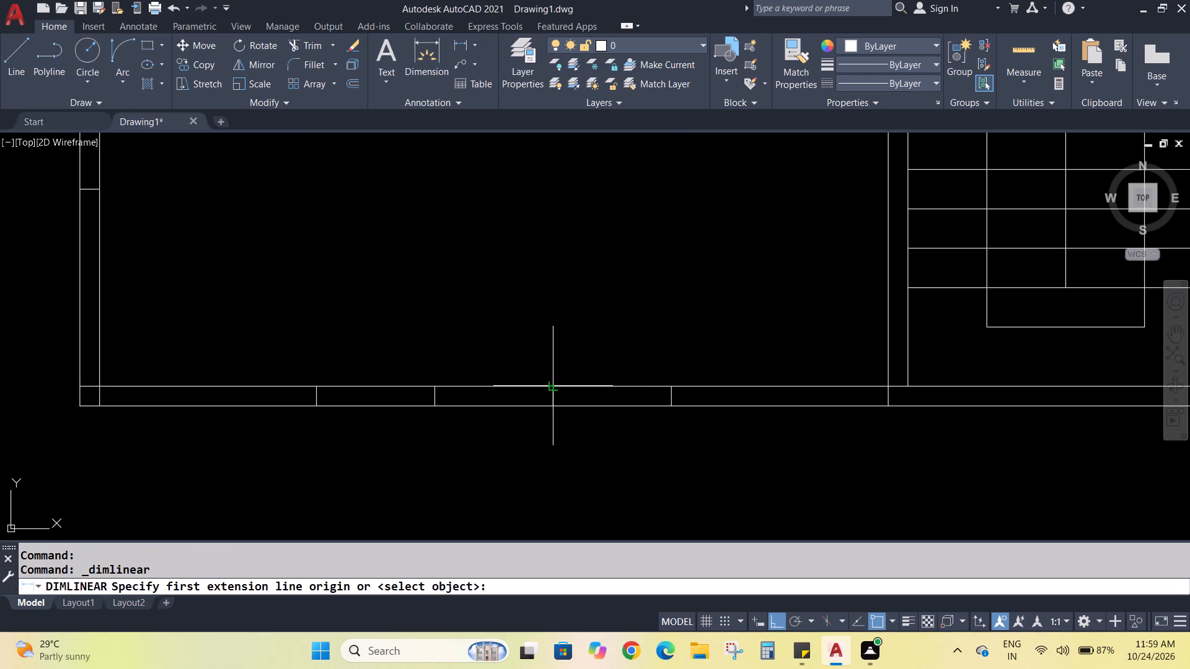
click(555, 385)
click(667, 387)
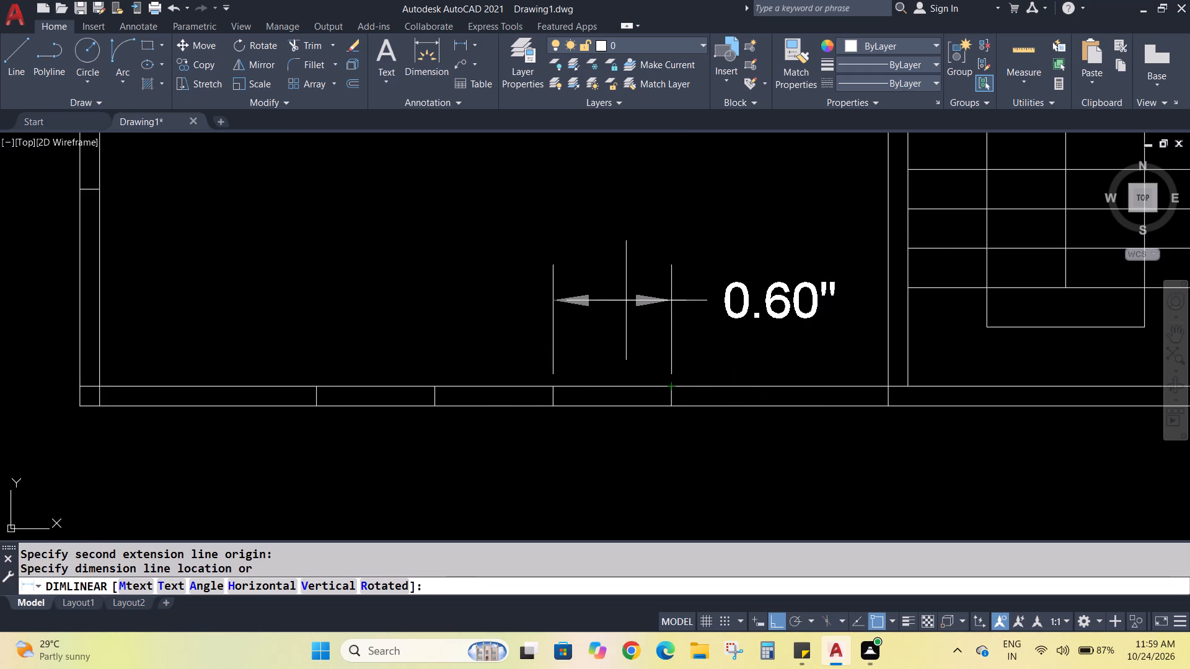
key(Escape)
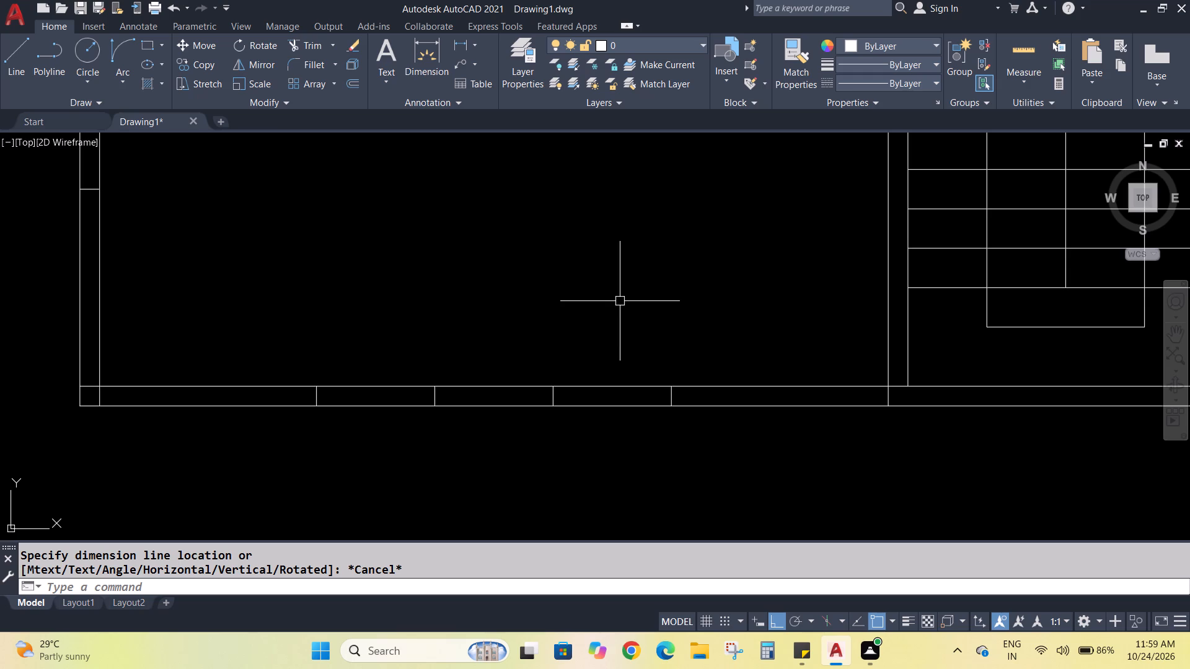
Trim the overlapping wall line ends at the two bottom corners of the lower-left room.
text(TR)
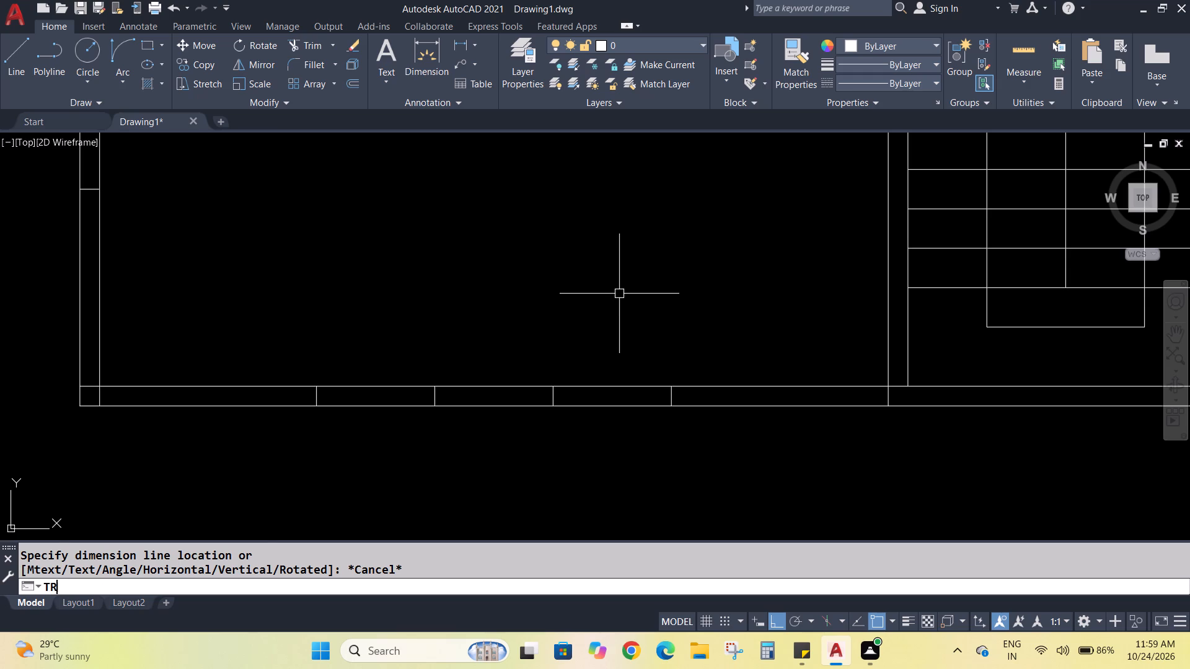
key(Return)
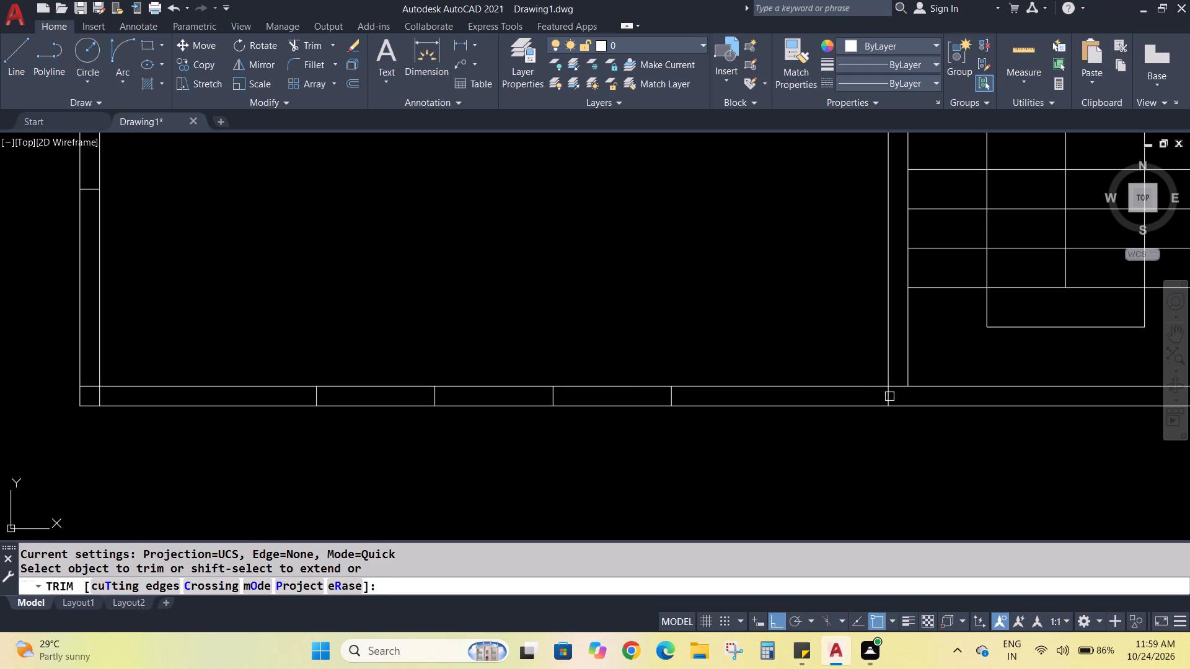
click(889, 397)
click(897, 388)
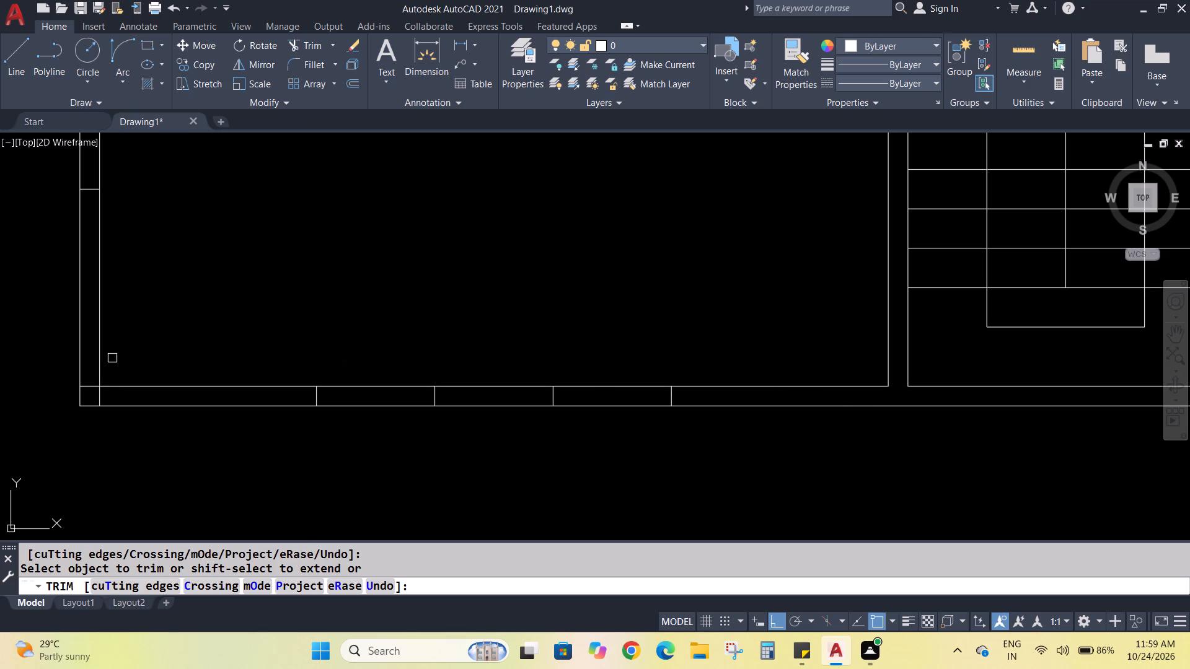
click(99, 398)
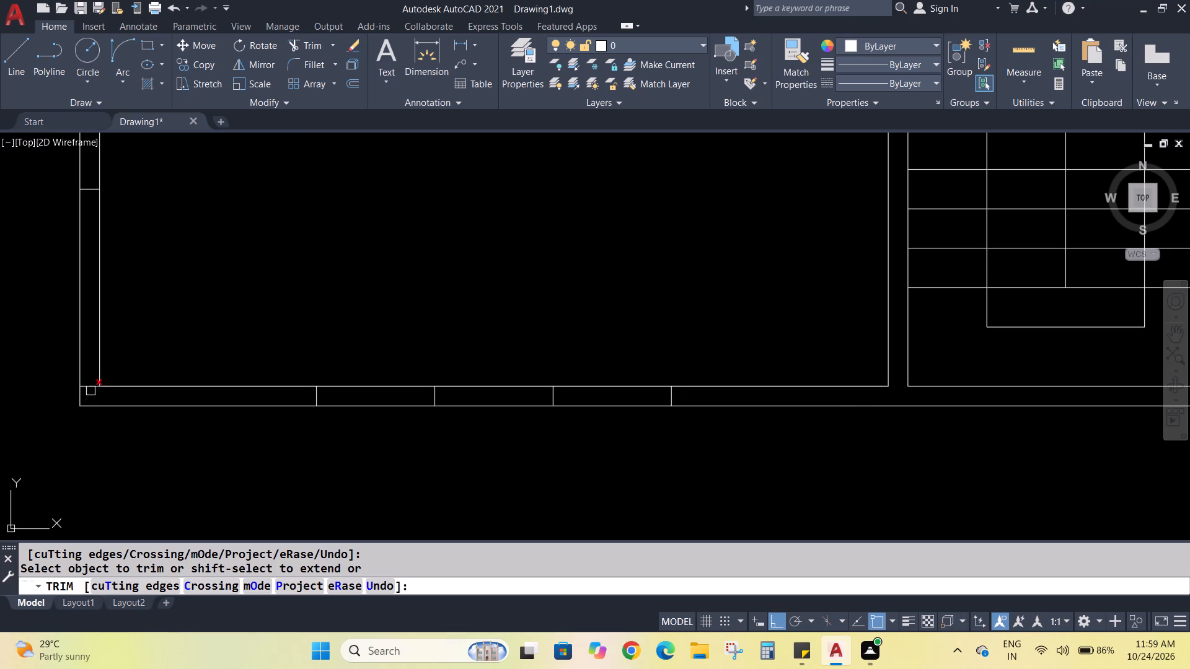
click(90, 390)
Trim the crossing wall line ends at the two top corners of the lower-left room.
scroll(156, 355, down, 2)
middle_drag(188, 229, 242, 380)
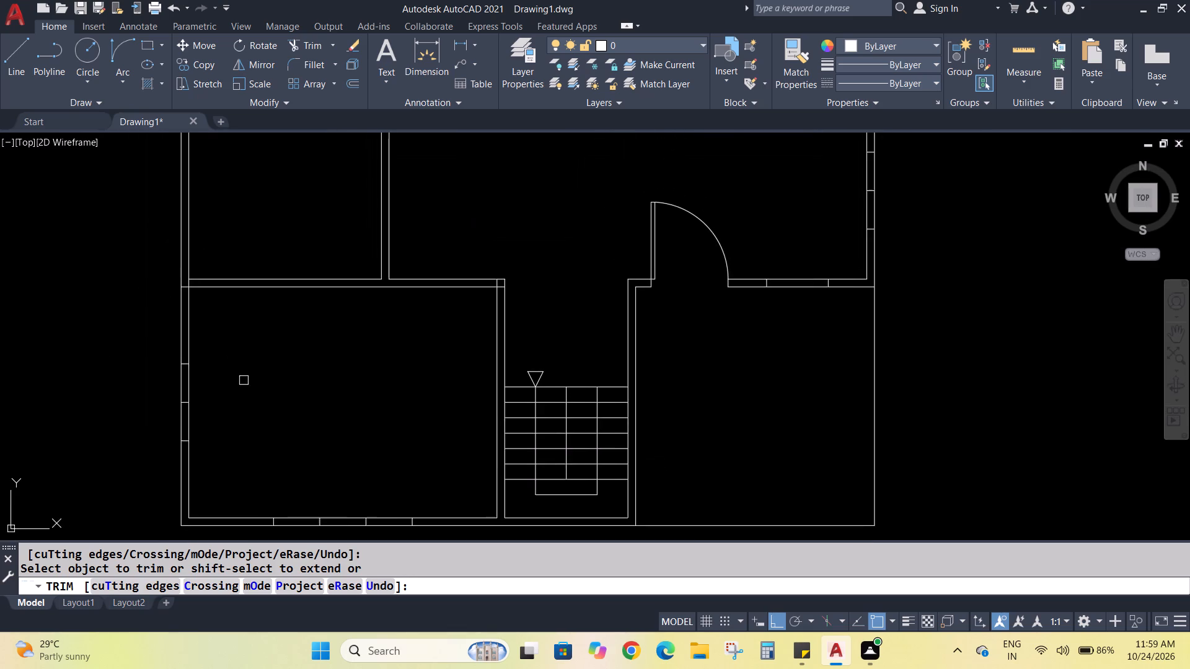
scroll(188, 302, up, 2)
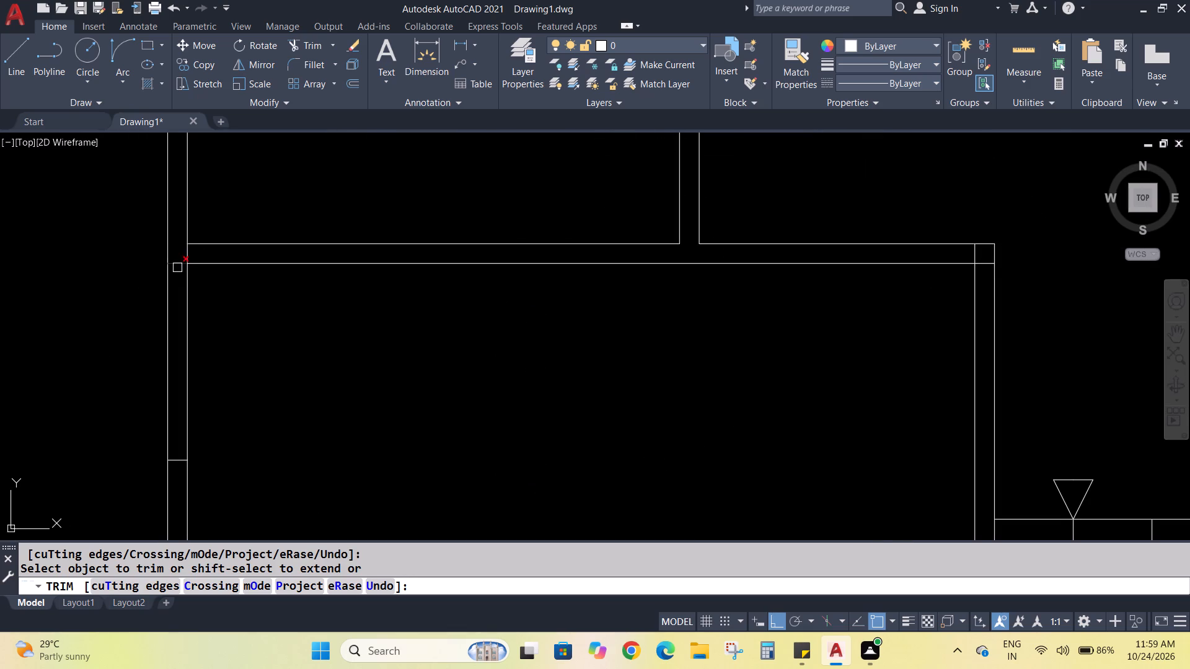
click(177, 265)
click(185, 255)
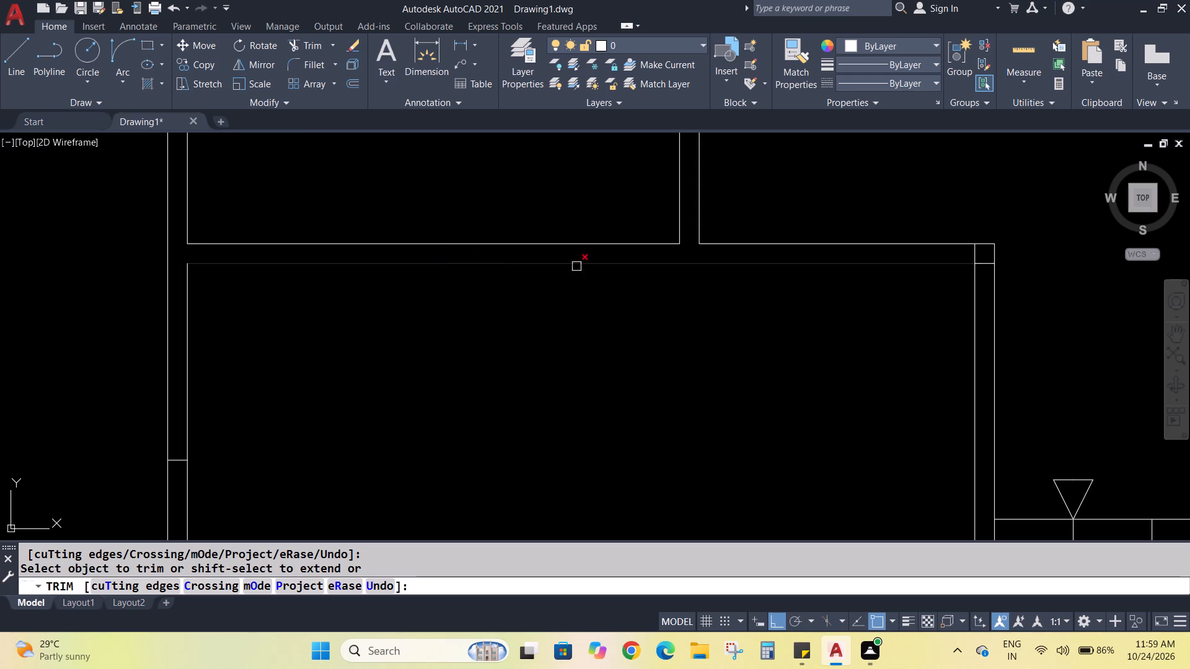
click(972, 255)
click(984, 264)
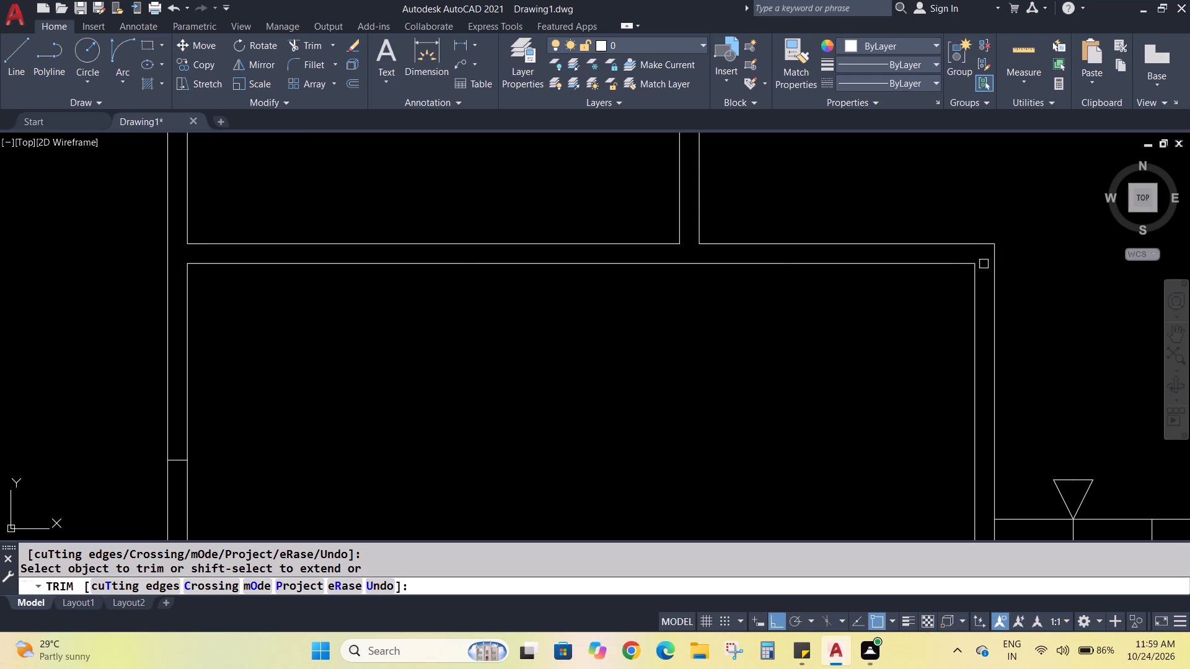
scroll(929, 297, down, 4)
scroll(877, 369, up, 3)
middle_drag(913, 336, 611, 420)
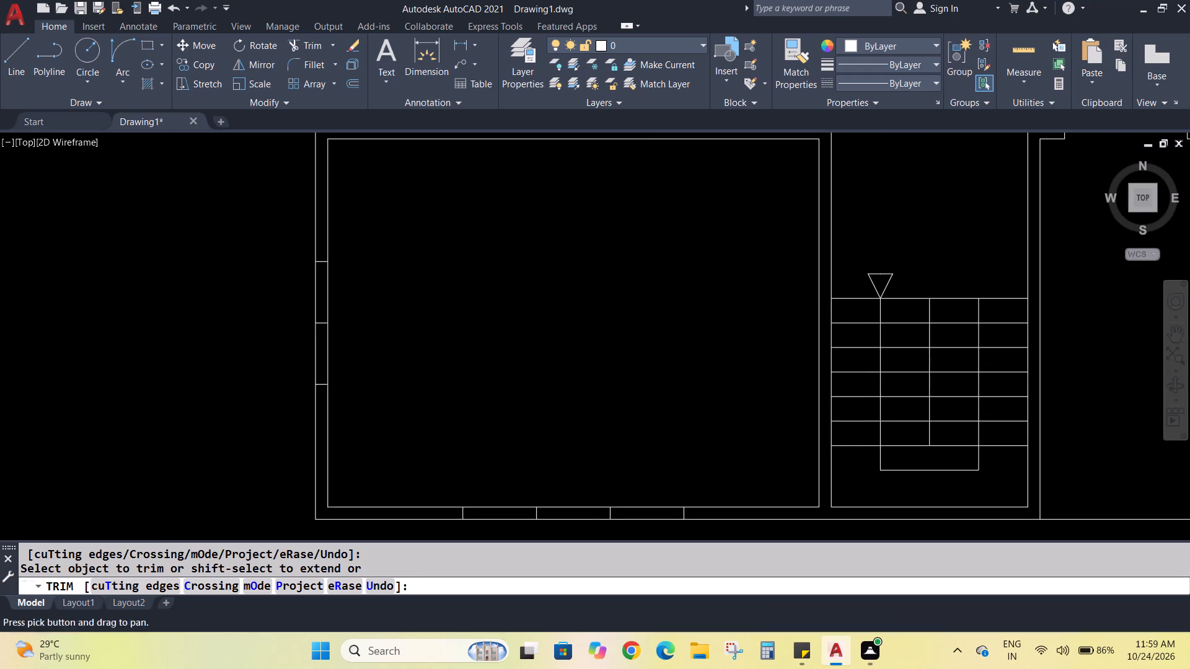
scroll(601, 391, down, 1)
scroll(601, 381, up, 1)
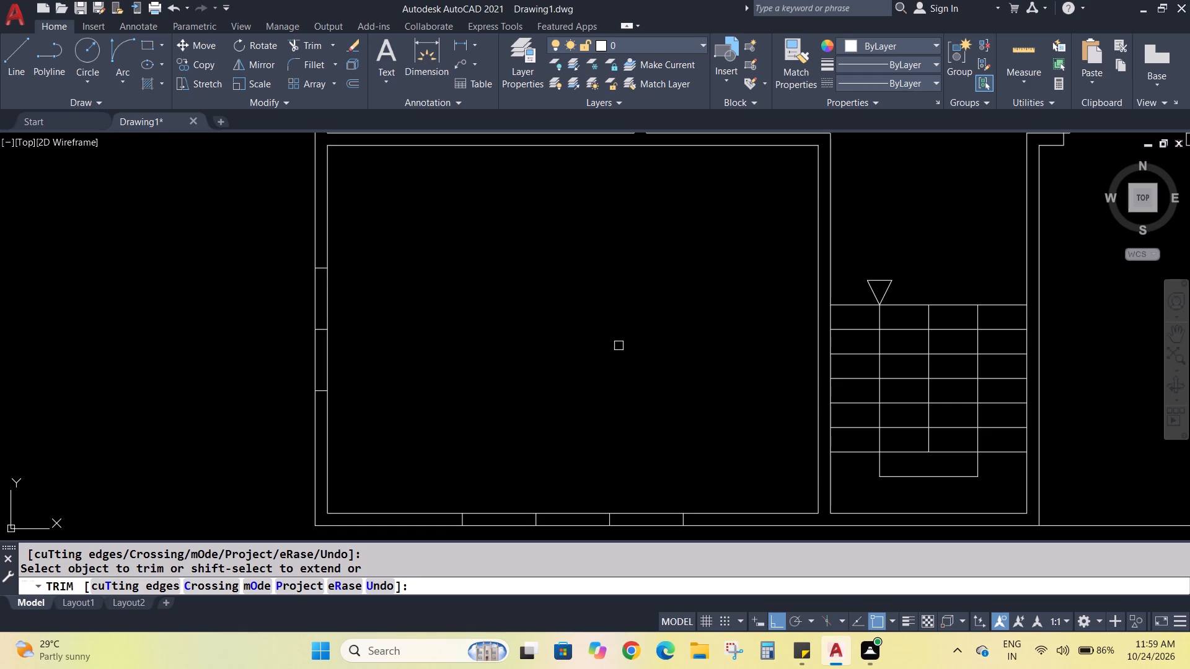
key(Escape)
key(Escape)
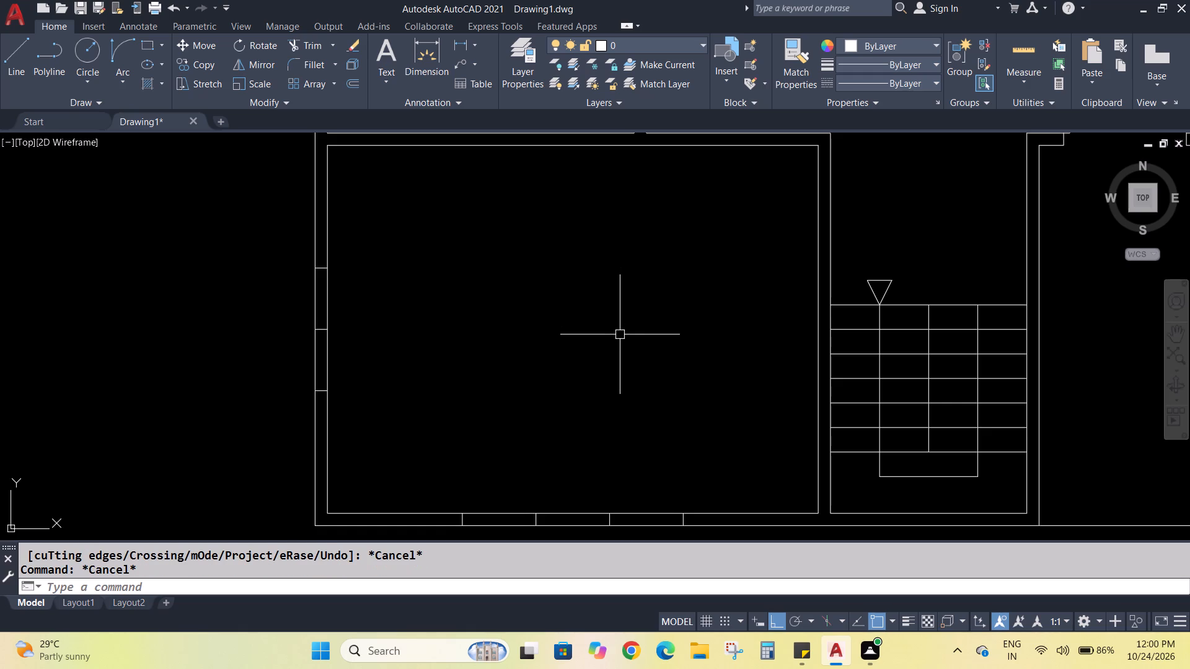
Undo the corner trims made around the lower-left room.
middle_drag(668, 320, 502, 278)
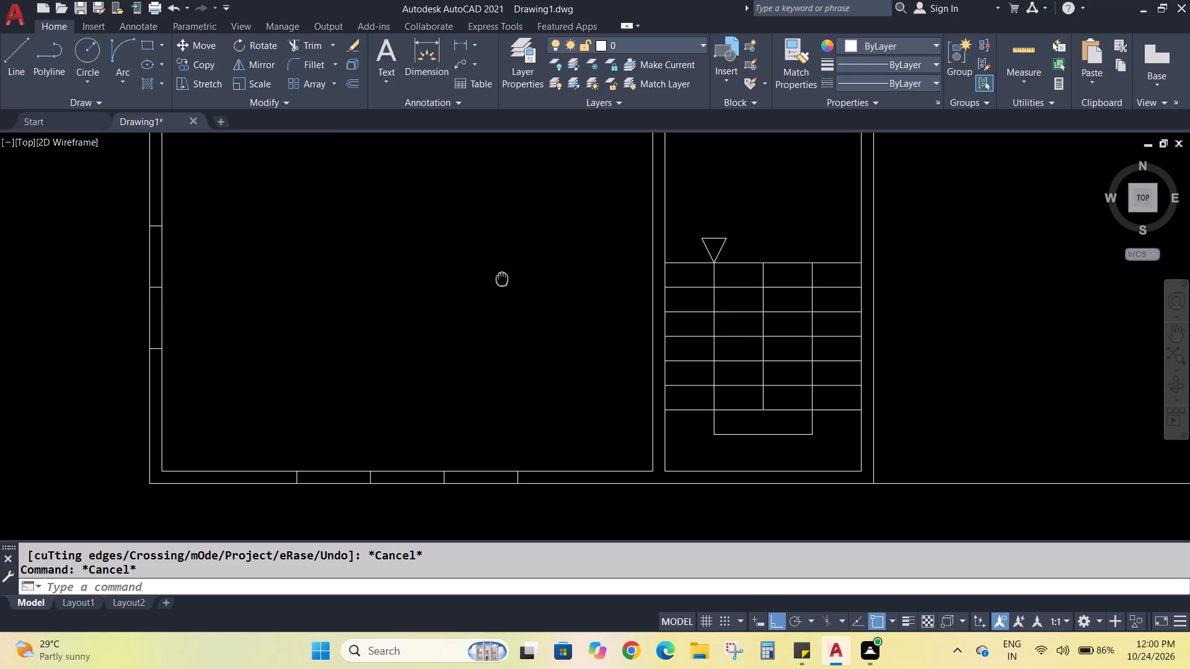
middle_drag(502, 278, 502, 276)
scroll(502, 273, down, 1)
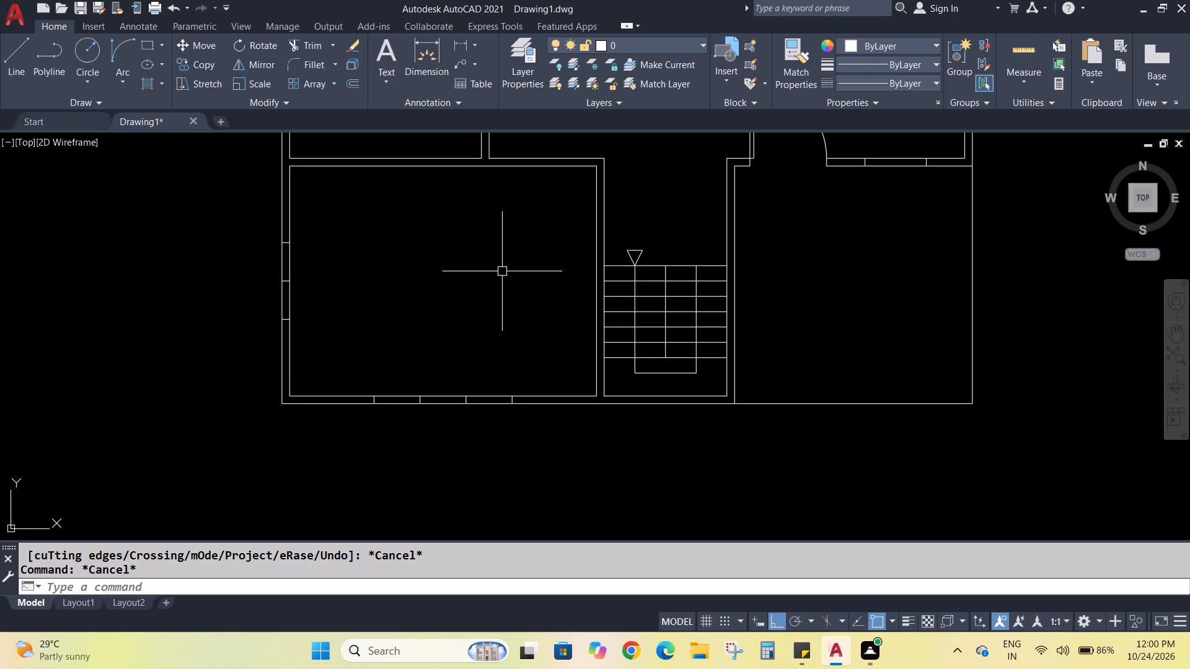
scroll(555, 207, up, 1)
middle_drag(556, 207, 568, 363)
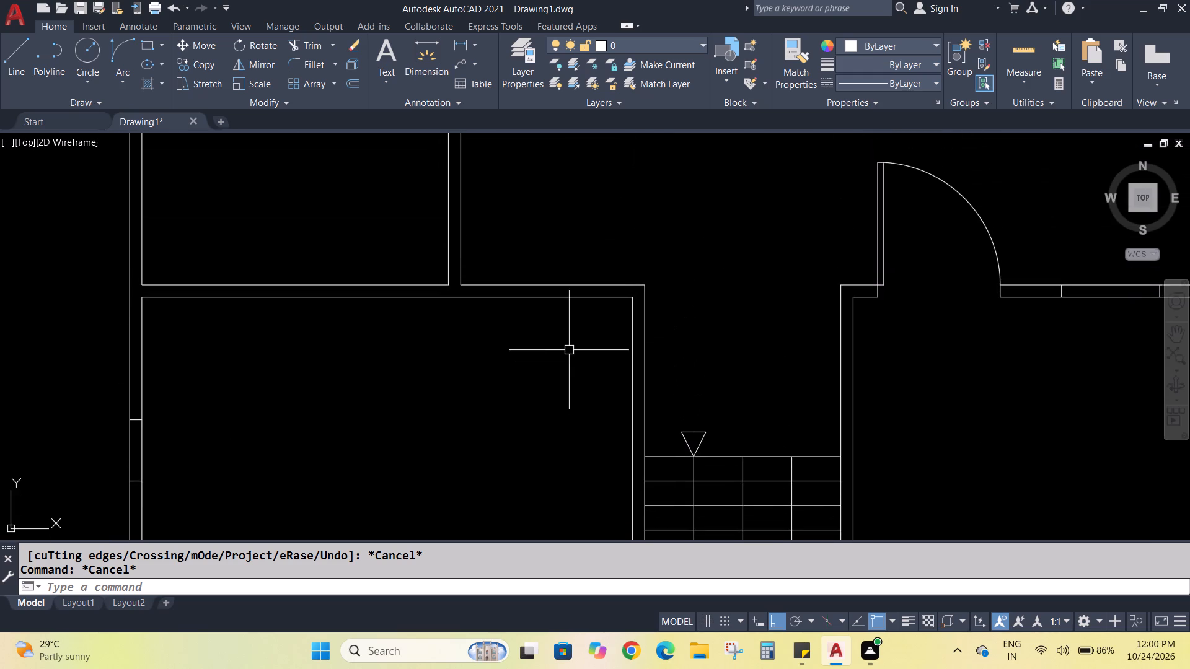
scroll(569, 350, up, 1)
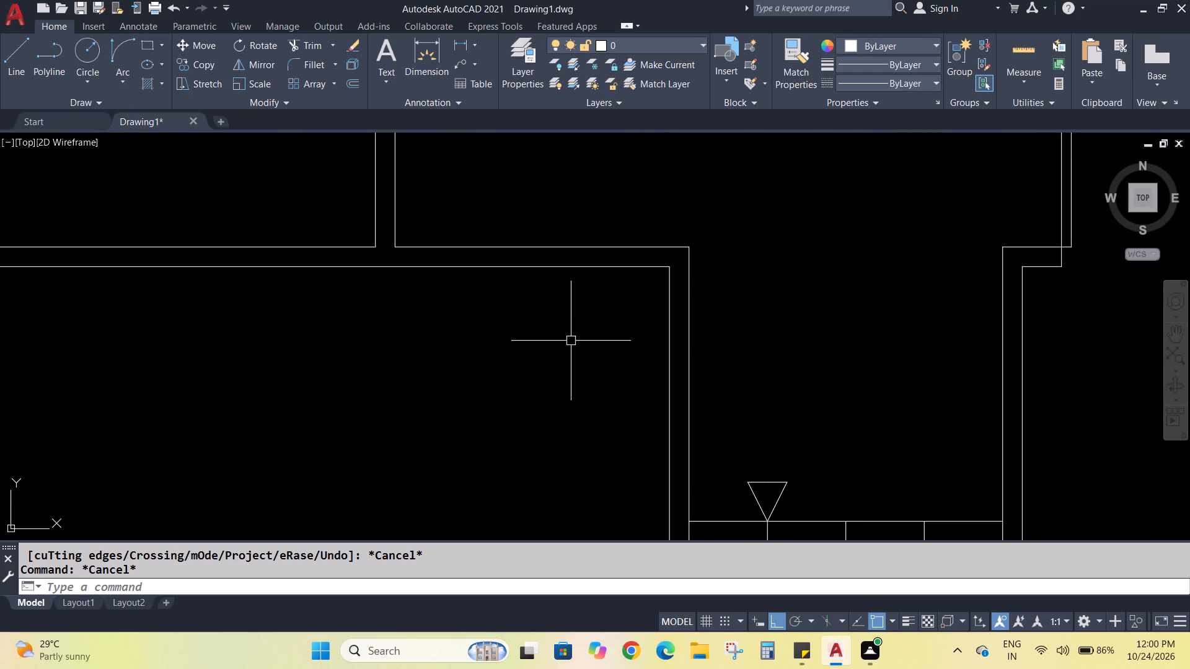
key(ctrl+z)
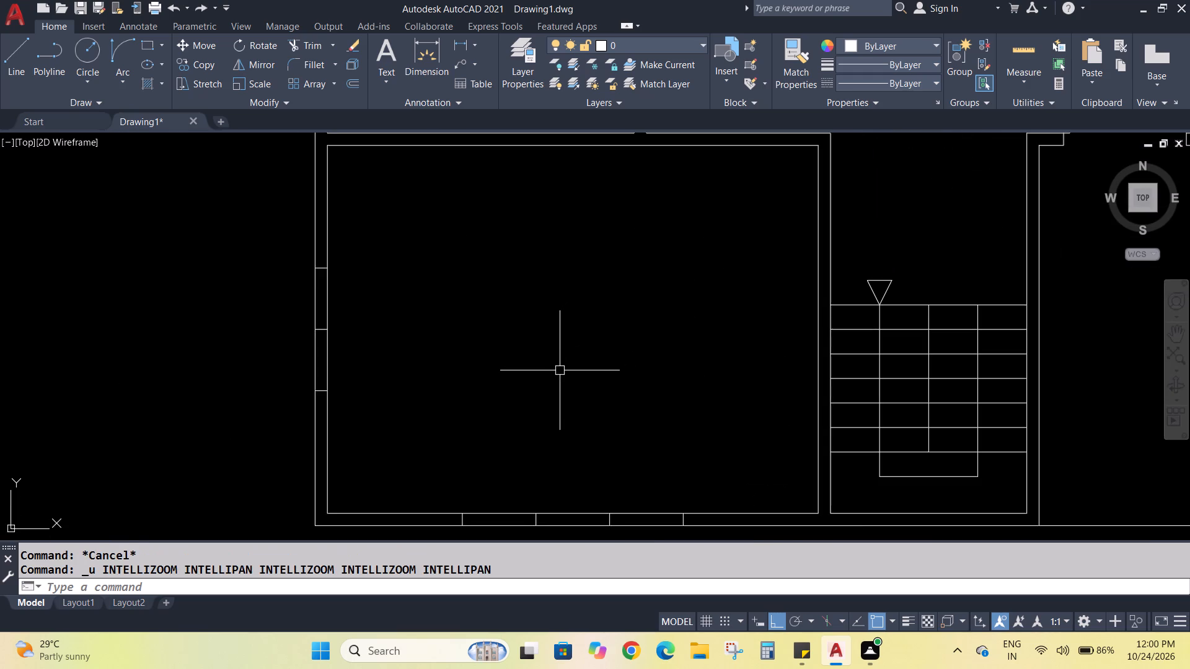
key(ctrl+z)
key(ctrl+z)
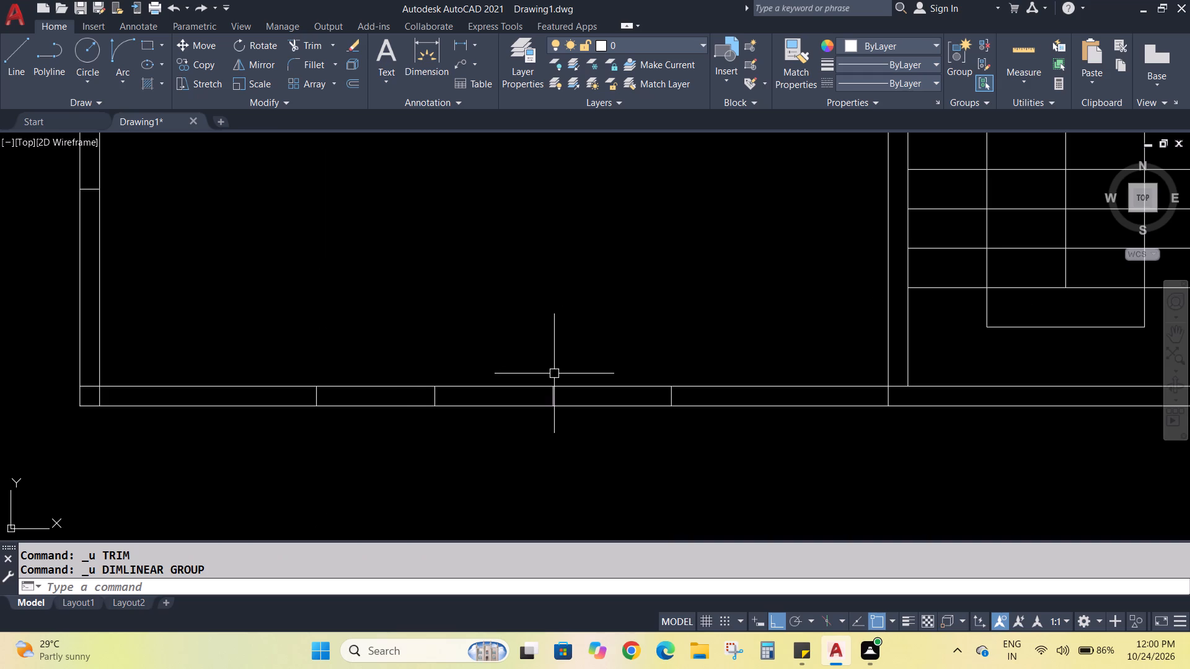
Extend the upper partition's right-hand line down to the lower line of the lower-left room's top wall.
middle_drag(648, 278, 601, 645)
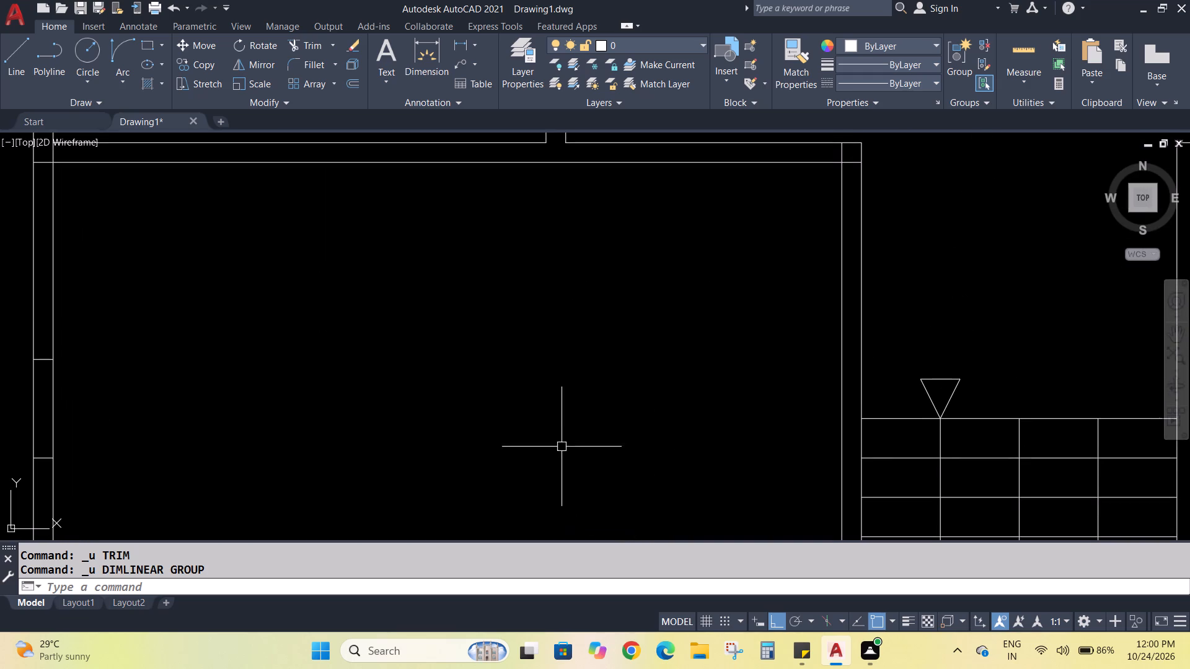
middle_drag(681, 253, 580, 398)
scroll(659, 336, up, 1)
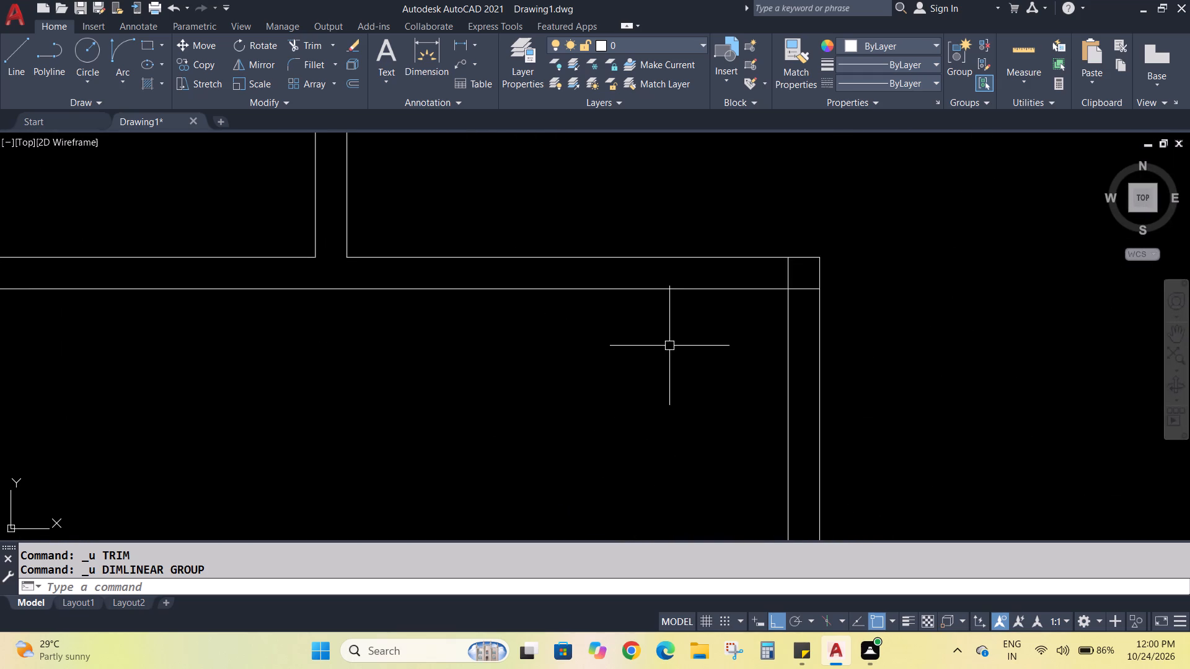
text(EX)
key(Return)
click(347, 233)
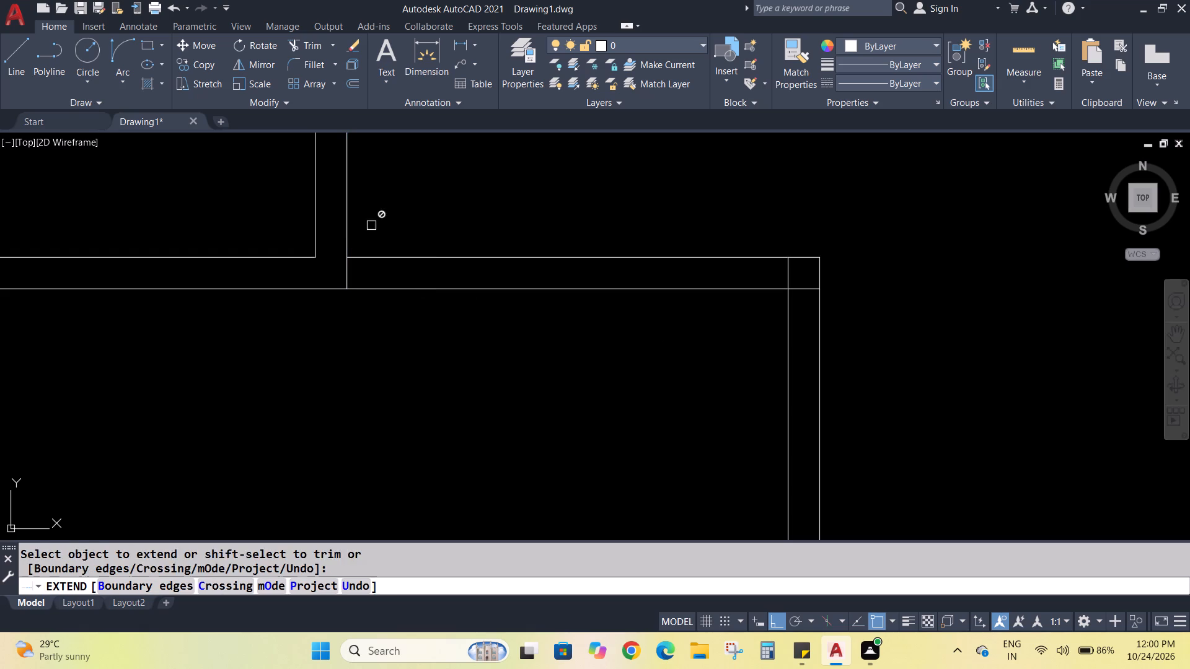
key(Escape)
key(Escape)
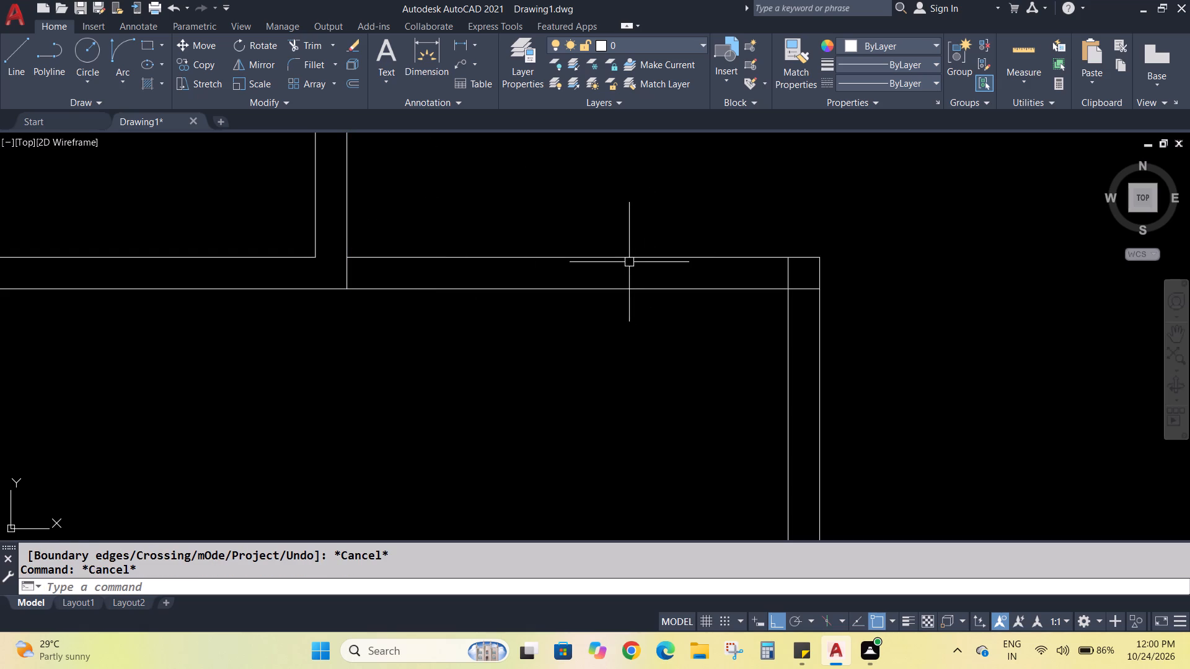
Measure from the partition's right-hand line to the room's right inner wall line with a linear dimension, without placing it.
click(461, 39)
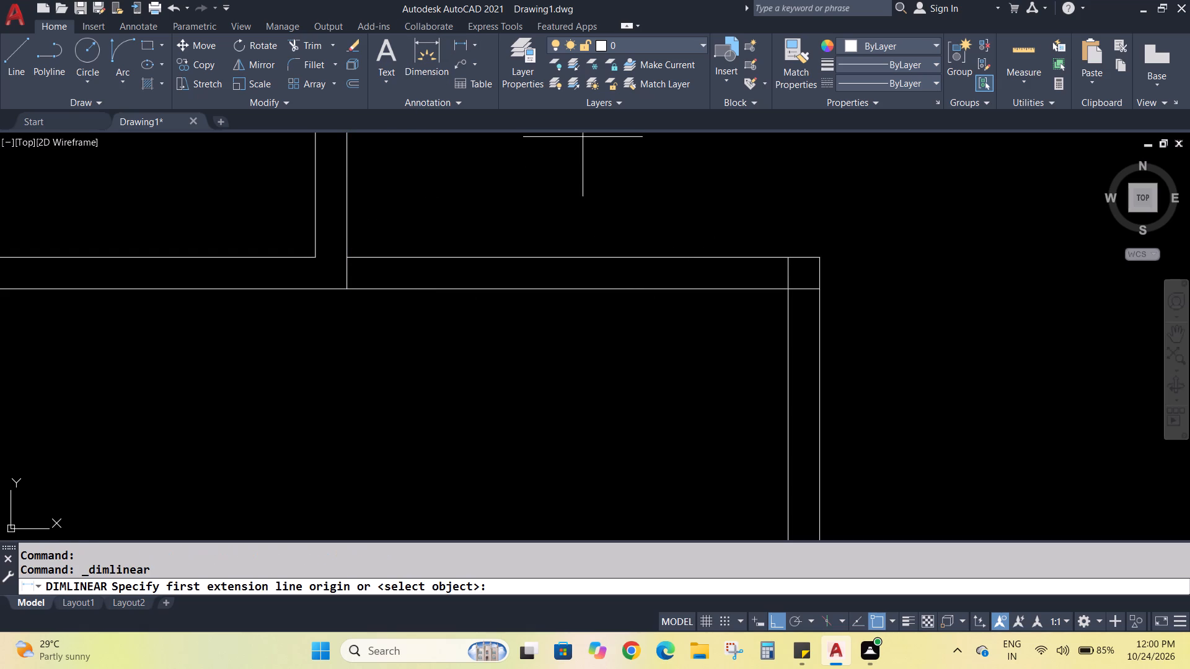
click(348, 256)
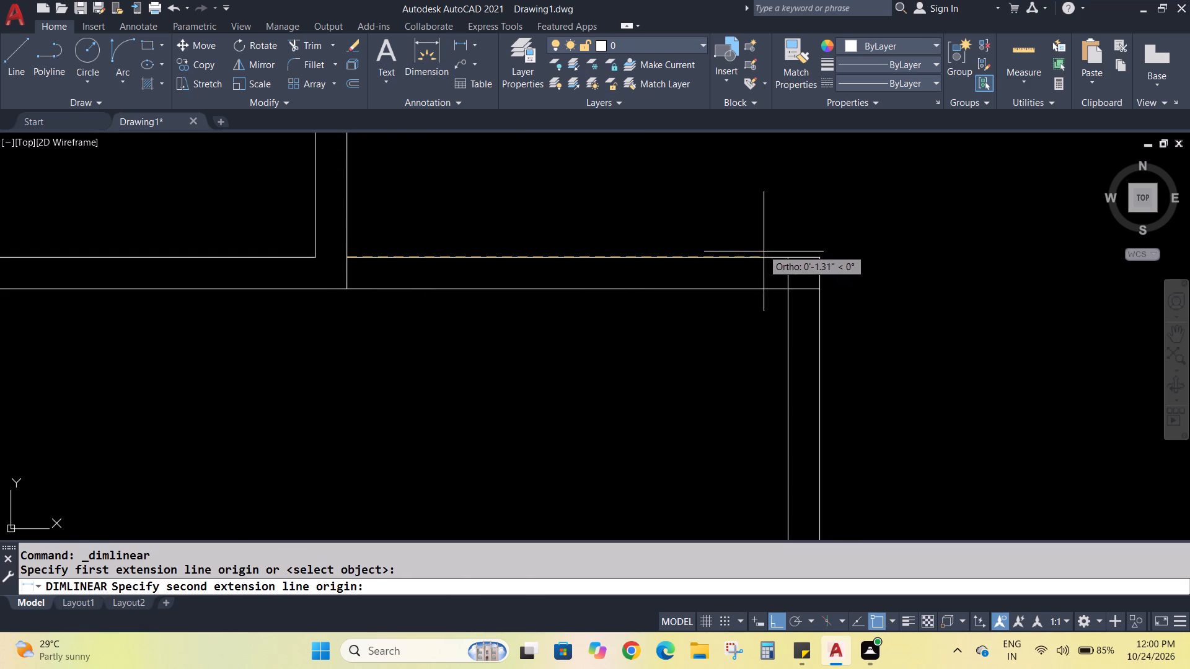
click(785, 259)
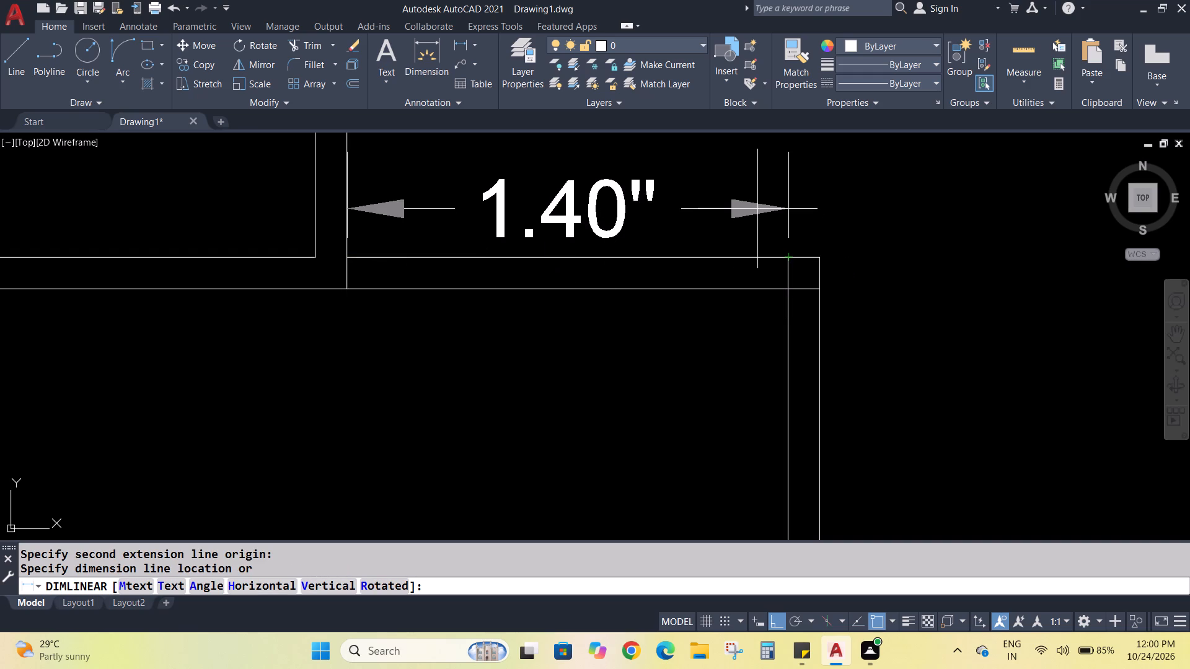
key(Escape)
key(Escape)
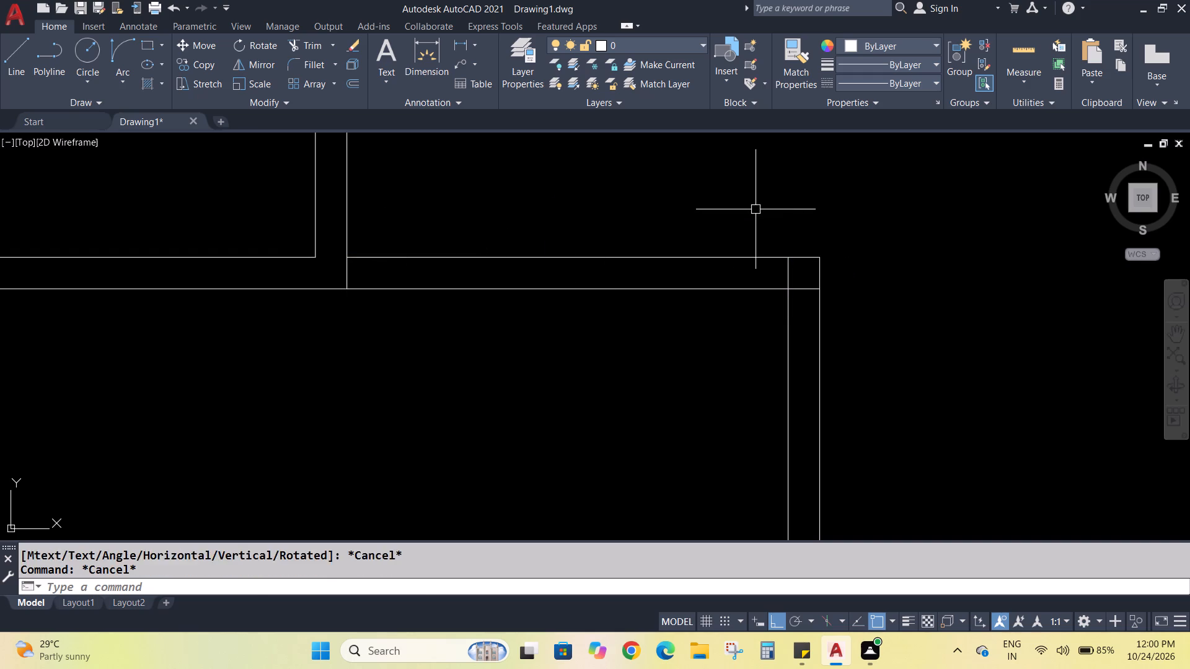
key(Escape)
Offset the inner line of the lower-left room's right wall 0.20" to the left.
key(o)
key(Return)
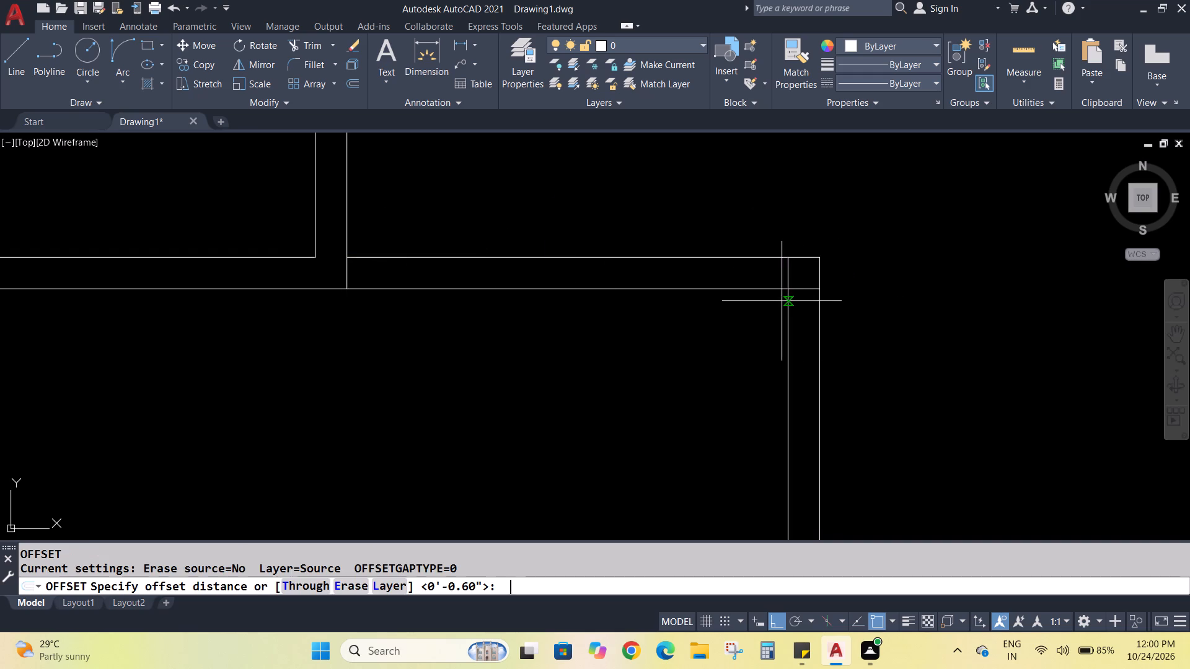
key(0)
text(.20)
key(Return)
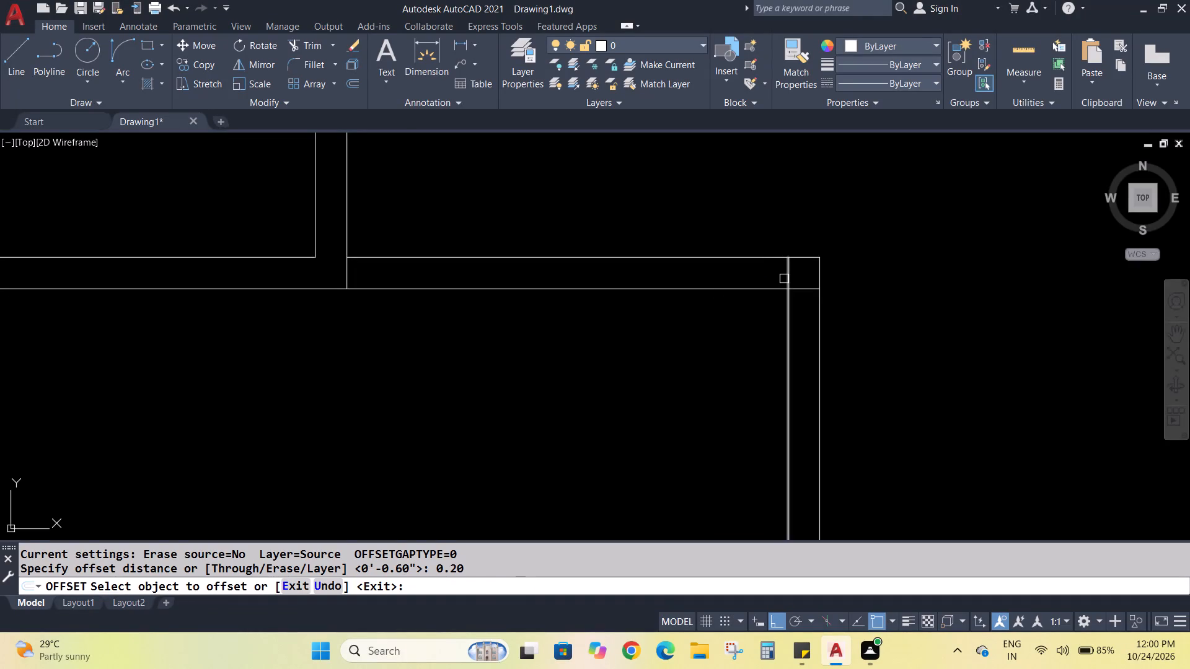
click(784, 279)
click(762, 280)
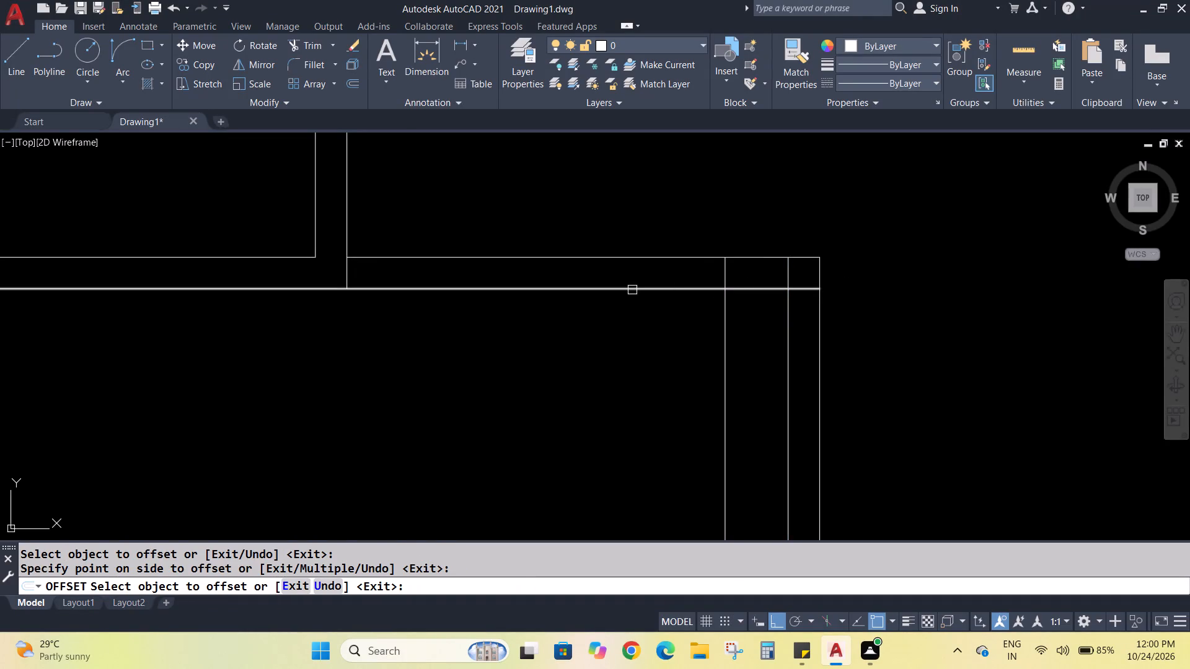
key(Escape)
key(Escape)
key(Escape)
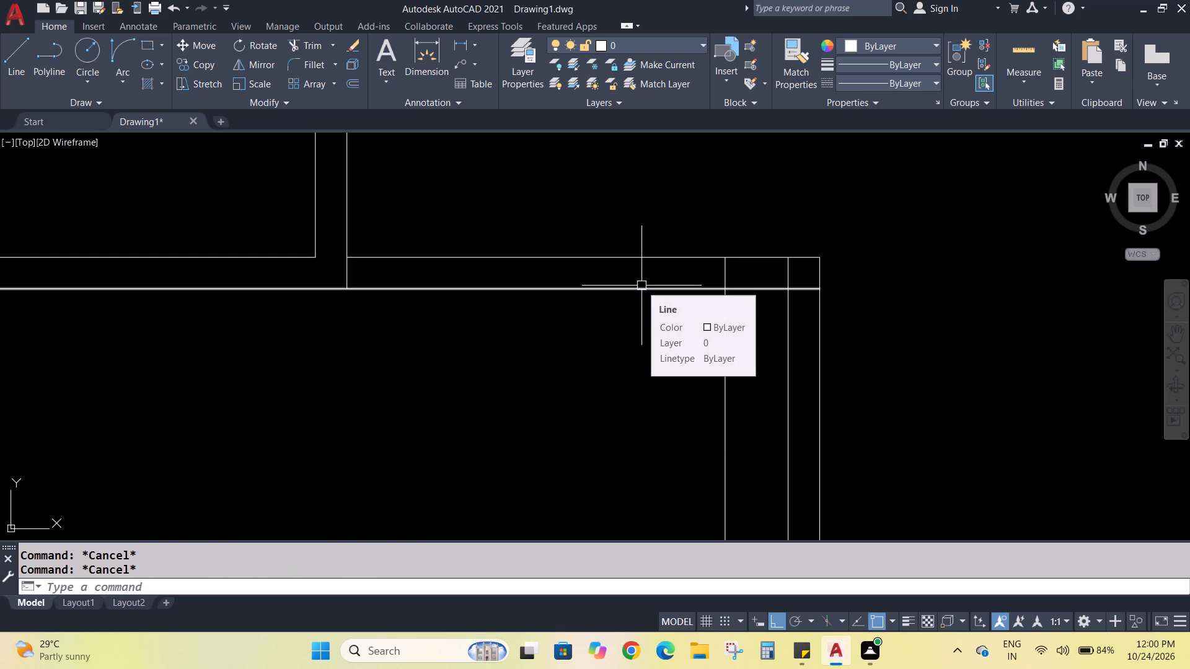
Offset the new vertical line 0.80" further left to mark the doorway width in the room's top wall.
key(o)
key(Return)
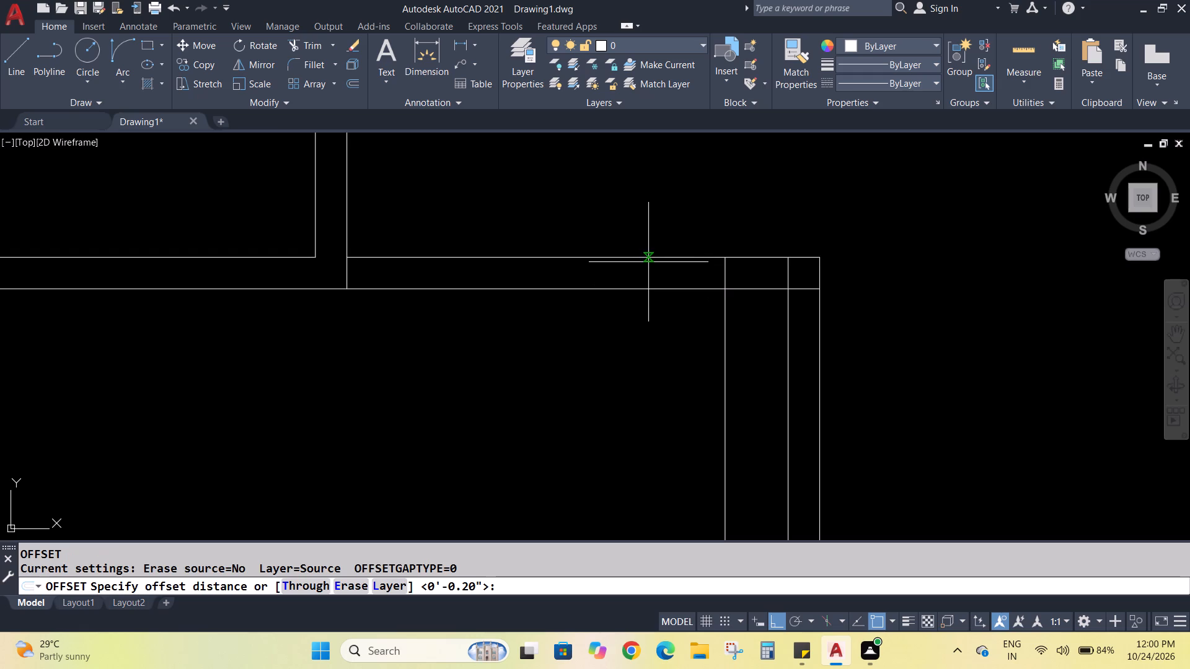
key(0)
text(.80)
key(Return)
click(725, 274)
click(642, 268)
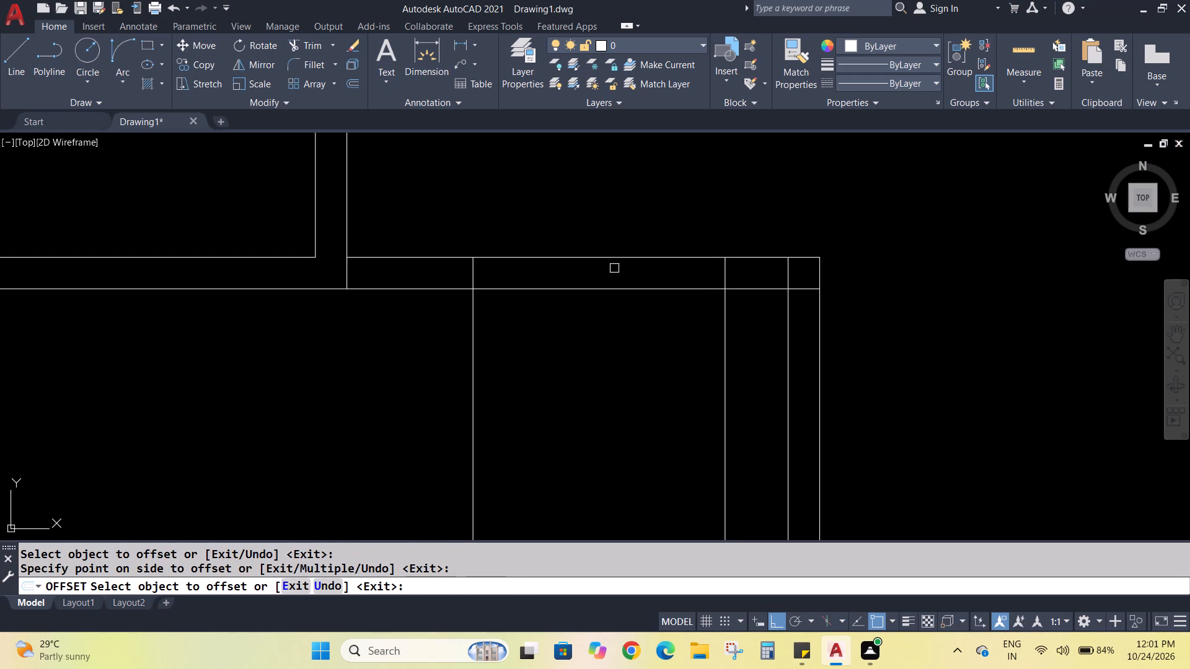
key(Escape)
key(Escape)
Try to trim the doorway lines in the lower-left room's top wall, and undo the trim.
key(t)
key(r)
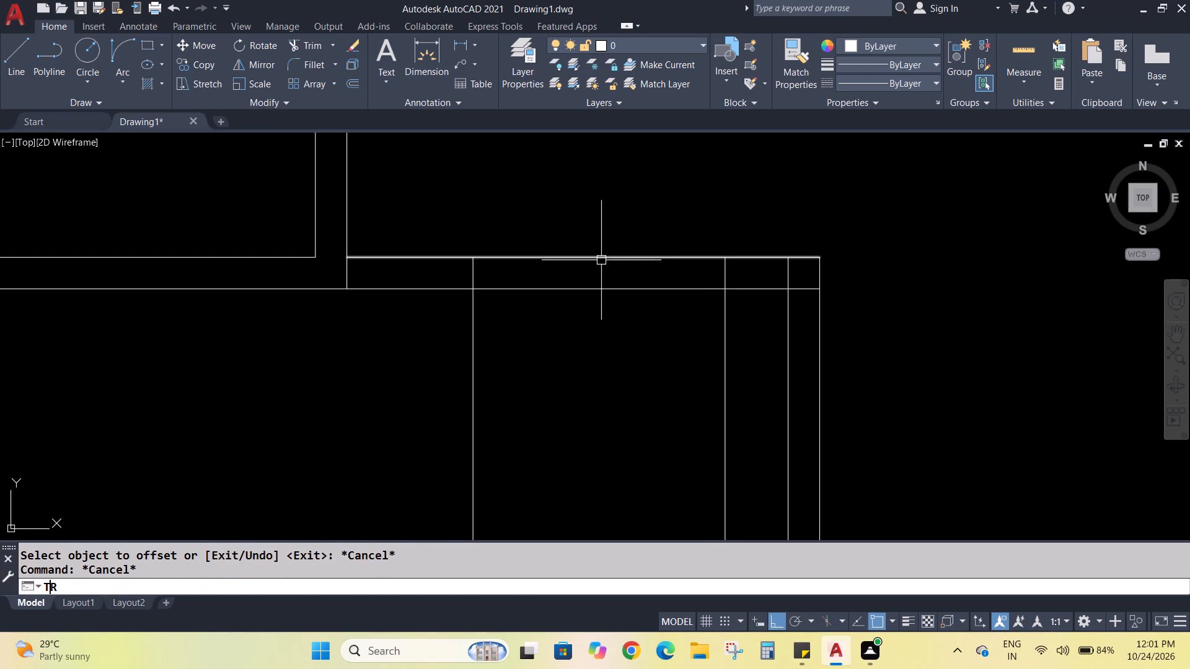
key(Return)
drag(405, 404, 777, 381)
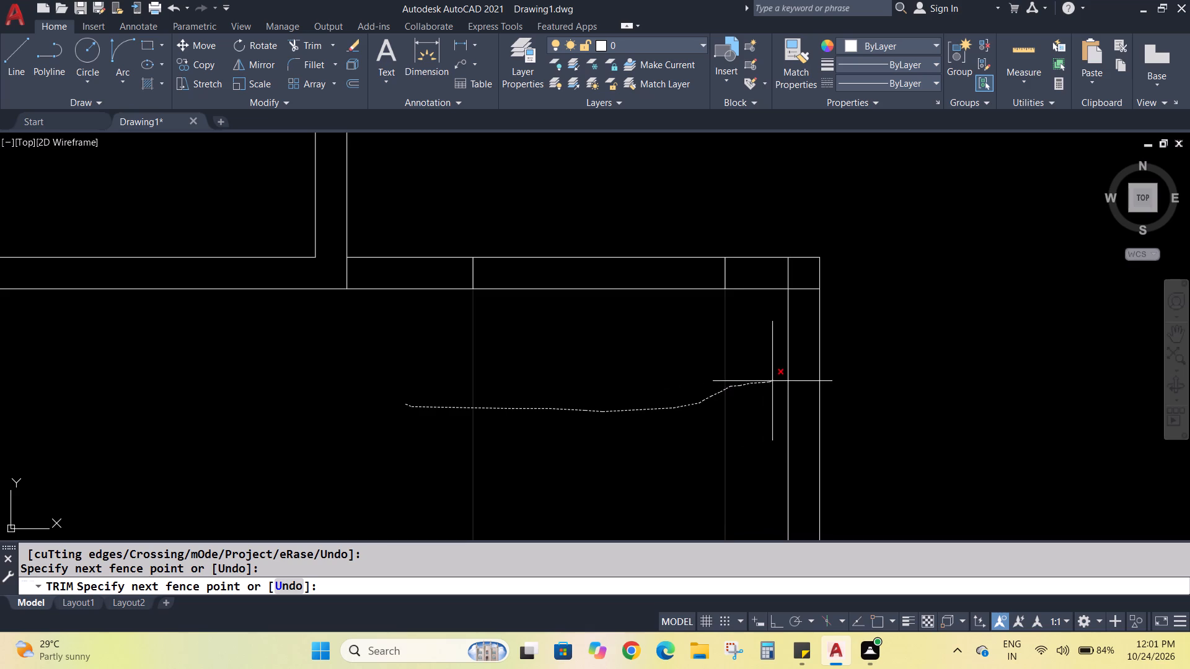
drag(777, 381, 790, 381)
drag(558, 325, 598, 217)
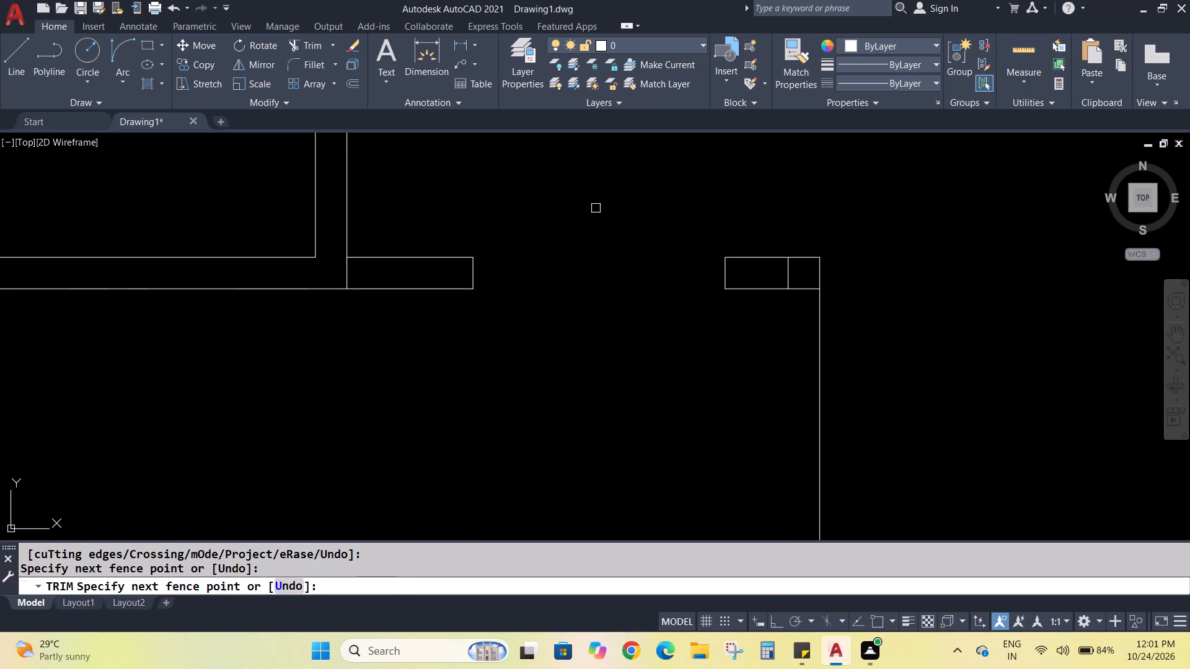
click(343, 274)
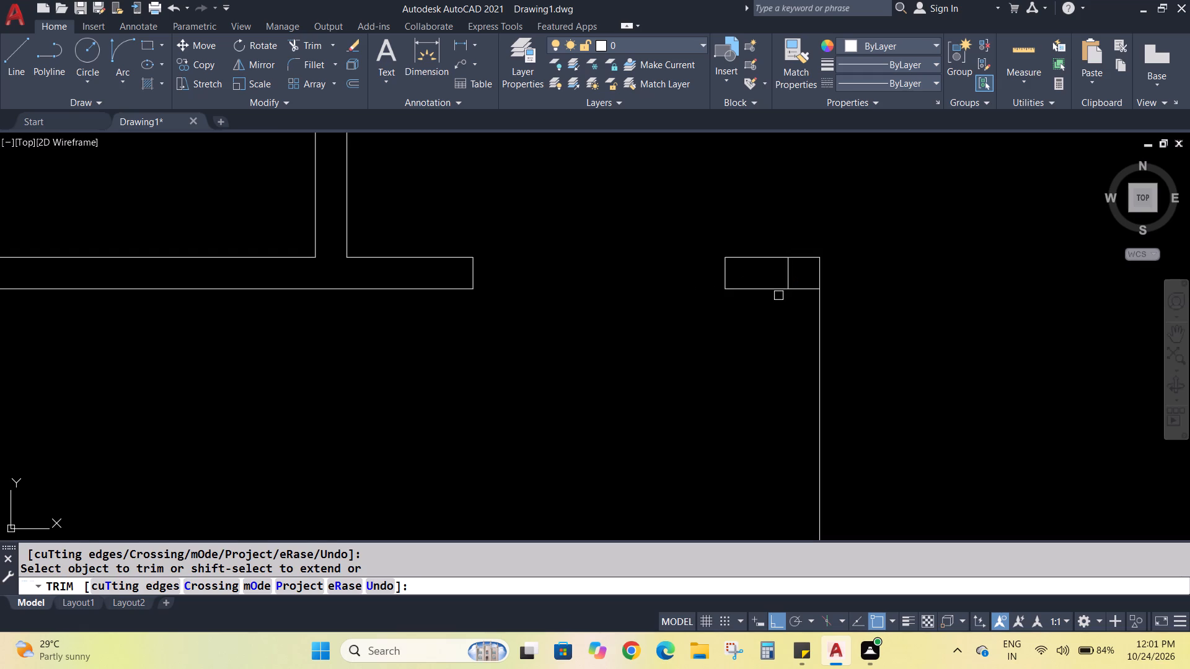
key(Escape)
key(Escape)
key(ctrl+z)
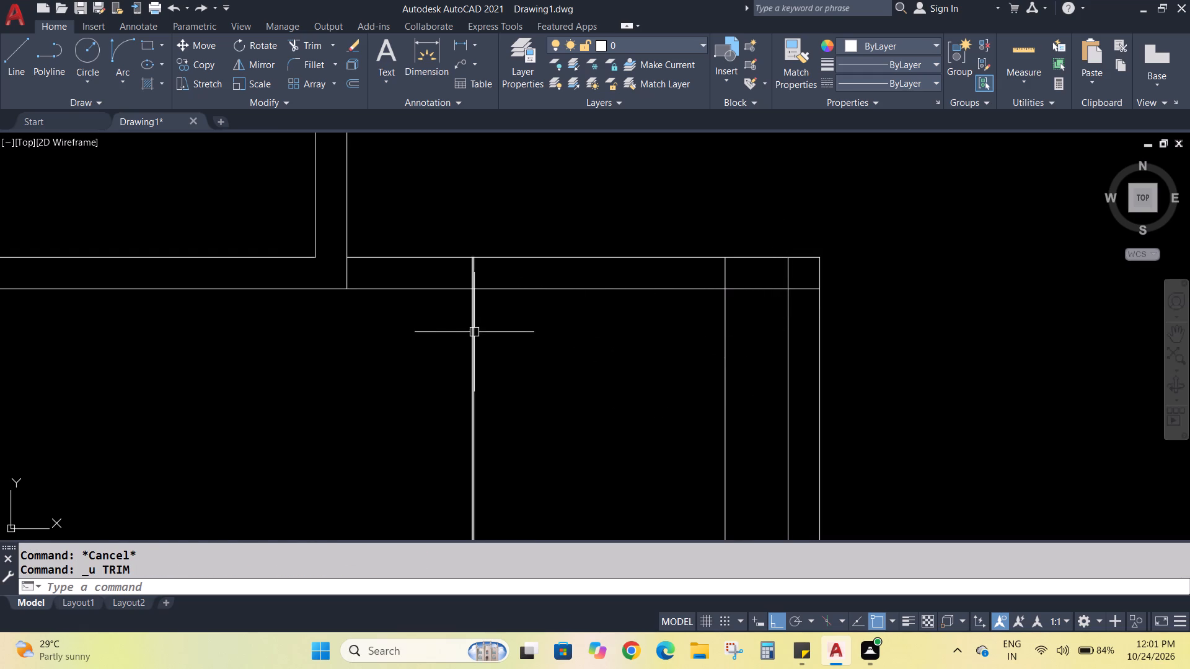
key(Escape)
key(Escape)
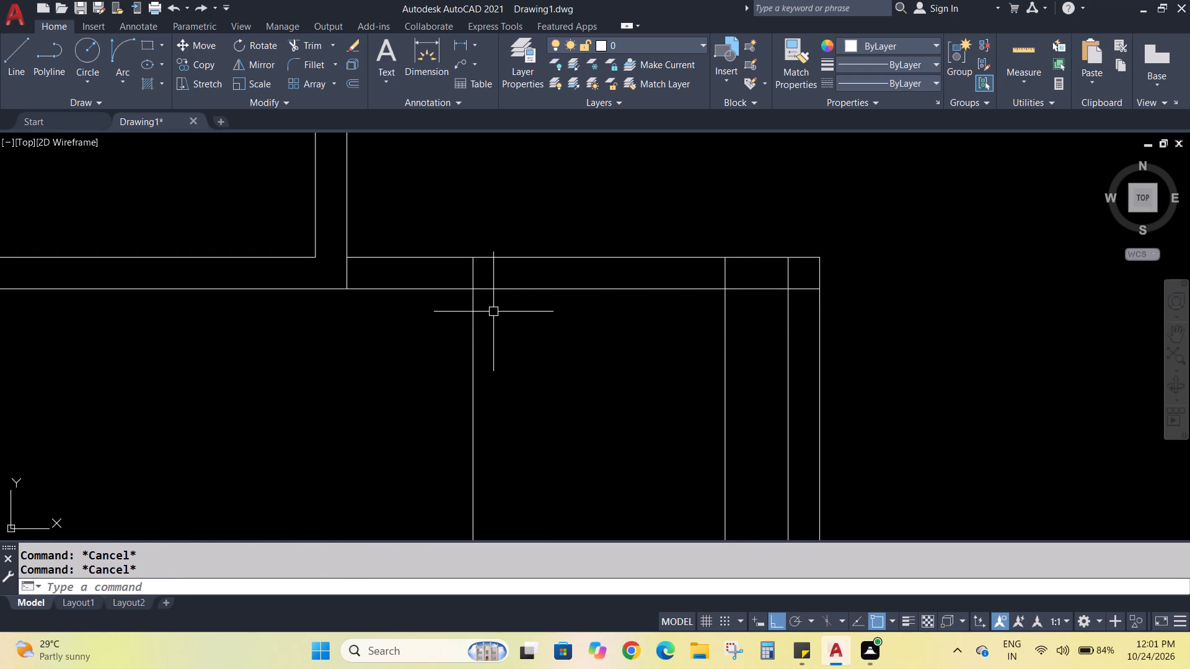
Trim the two doorway marker lines below the lower-left room's top wall and the wall lines between them to open the doorway.
text(TR)
key(Return)
drag(406, 360, 664, 369)
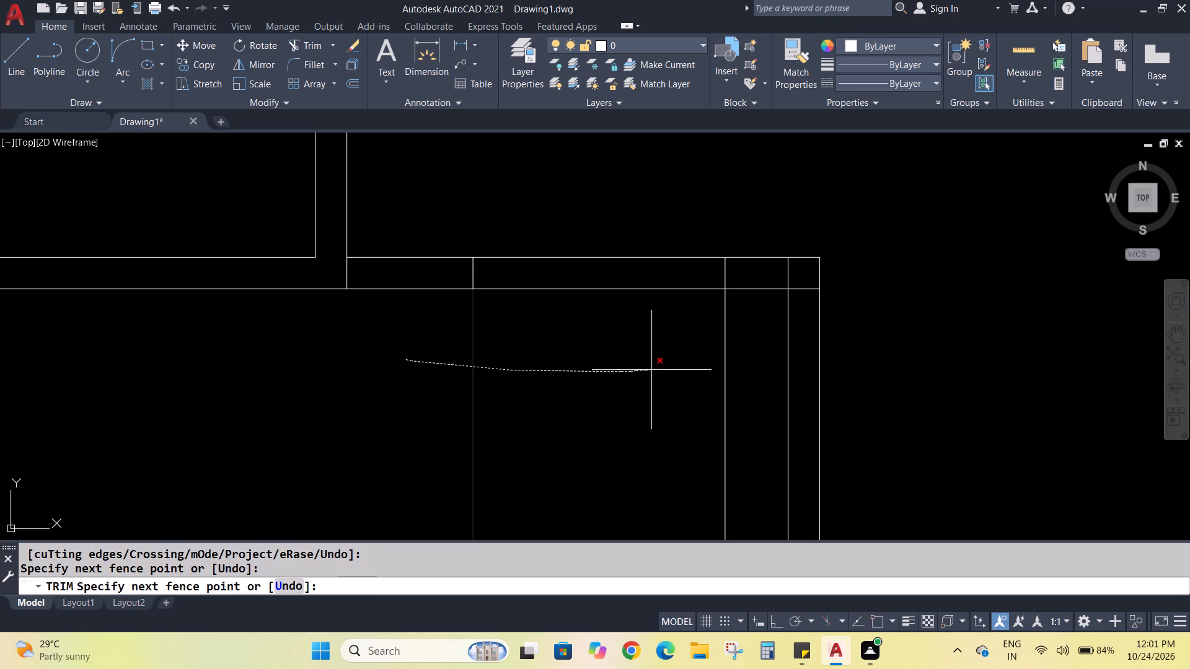
drag(664, 369, 735, 360)
drag(606, 343, 608, 219)
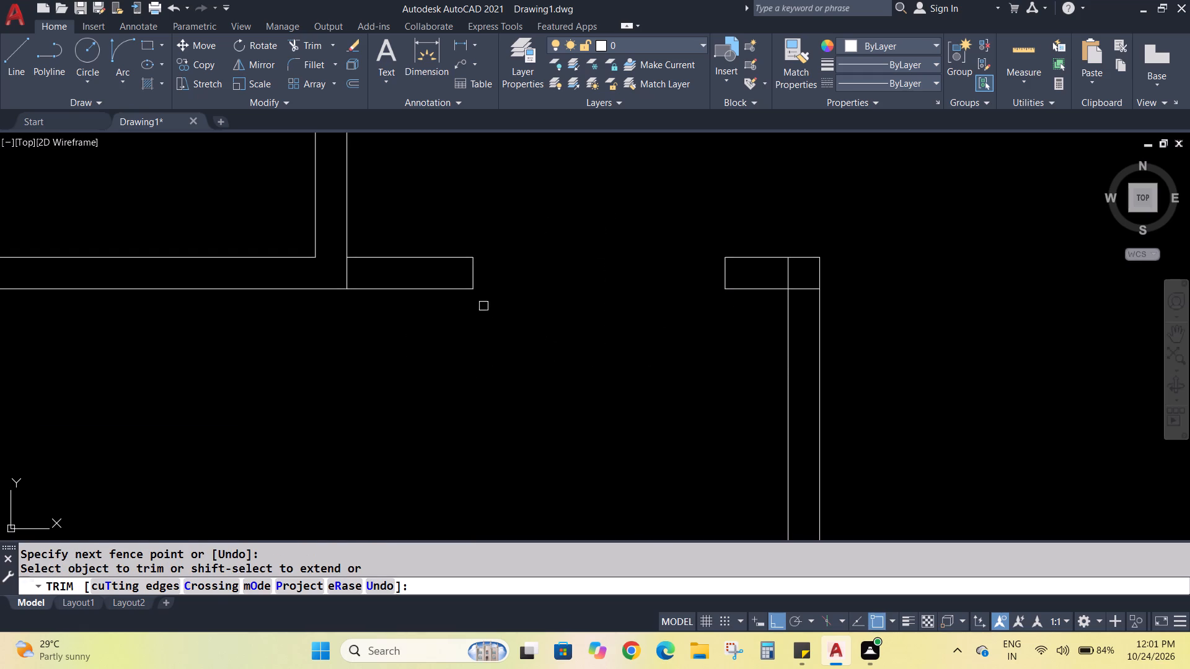
Trim the leftover lines at the upper partition's junction and at the lower-left room's top-right wall corner.
click(348, 277)
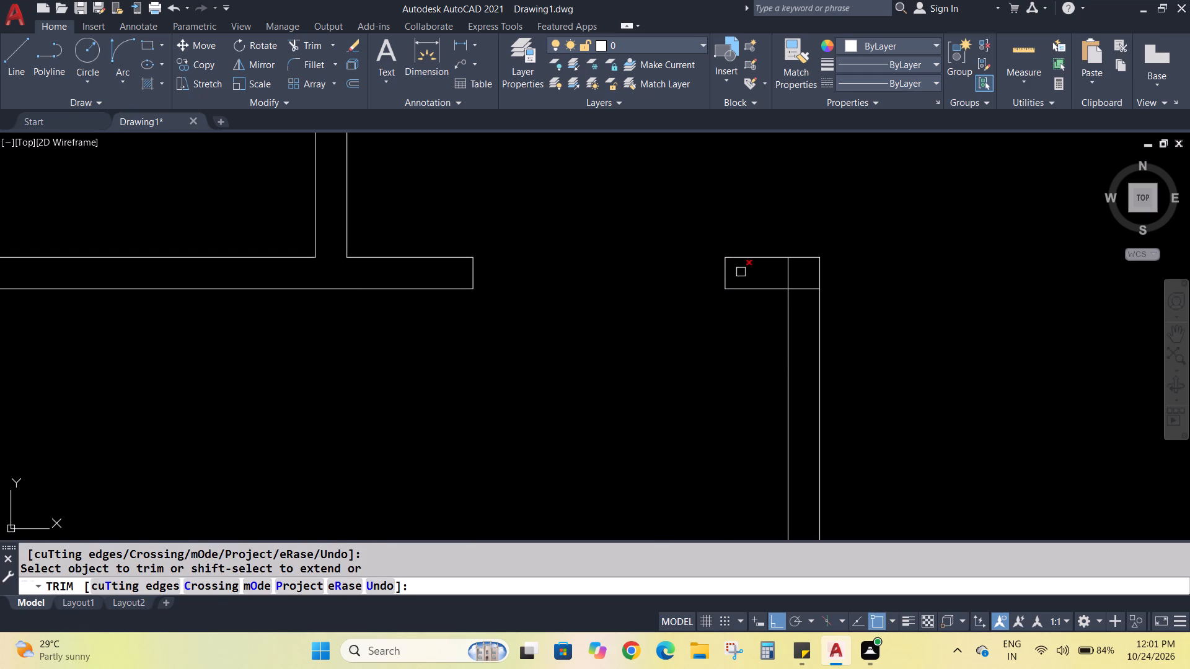
click(788, 273)
click(802, 286)
Trim the overlapping wall lines at the lower-left room's bottom-right corner beside the staircase.
scroll(751, 294, down, 3)
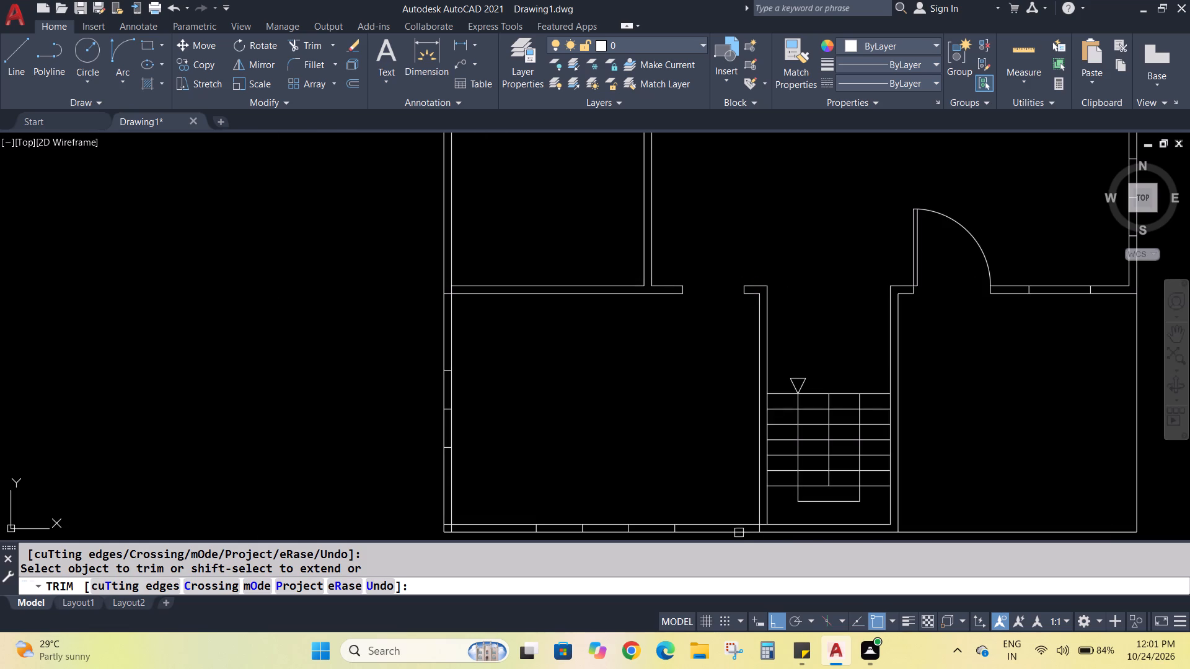
scroll(760, 544, up, 3)
middle_drag(714, 457, 673, 284)
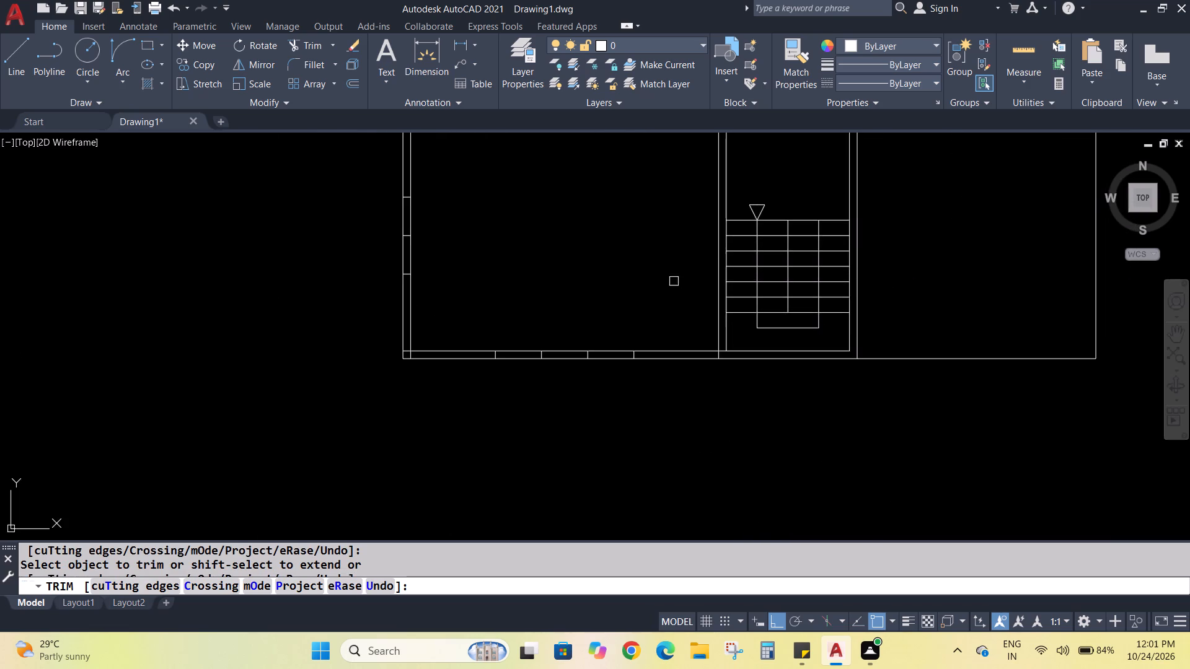
scroll(684, 297, up, 3)
scroll(775, 429, up, 4)
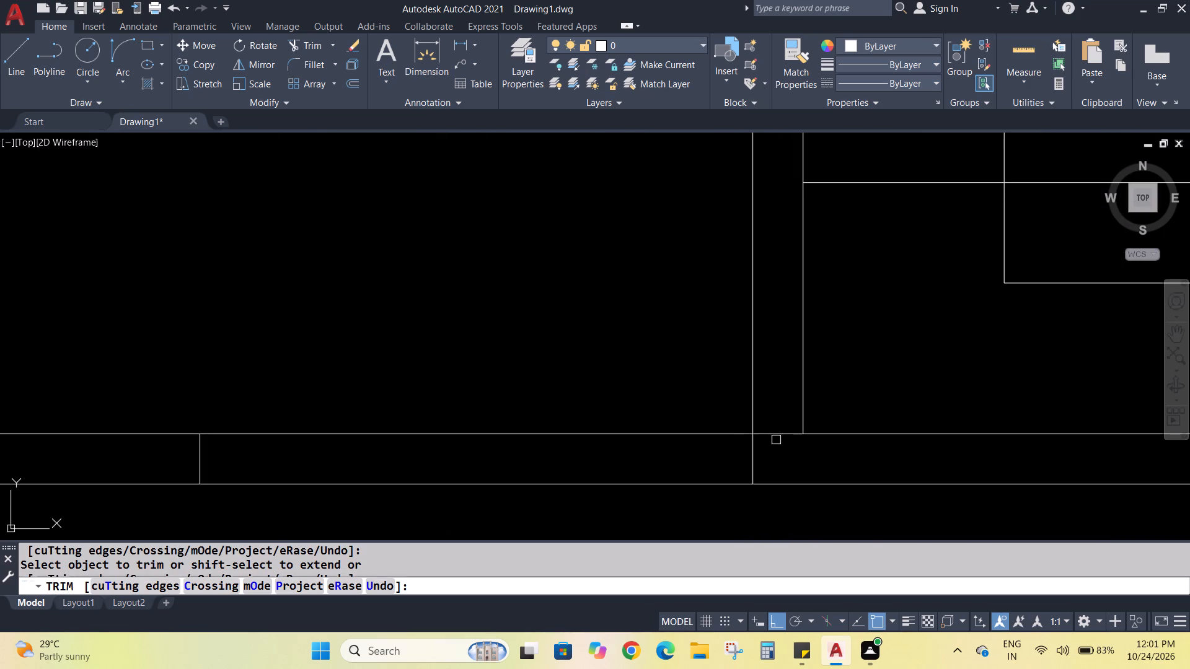
click(773, 434)
click(749, 461)
Trim the overlapping wall lines at the lower-left room's bottom-left corner.
scroll(751, 457, down, 6)
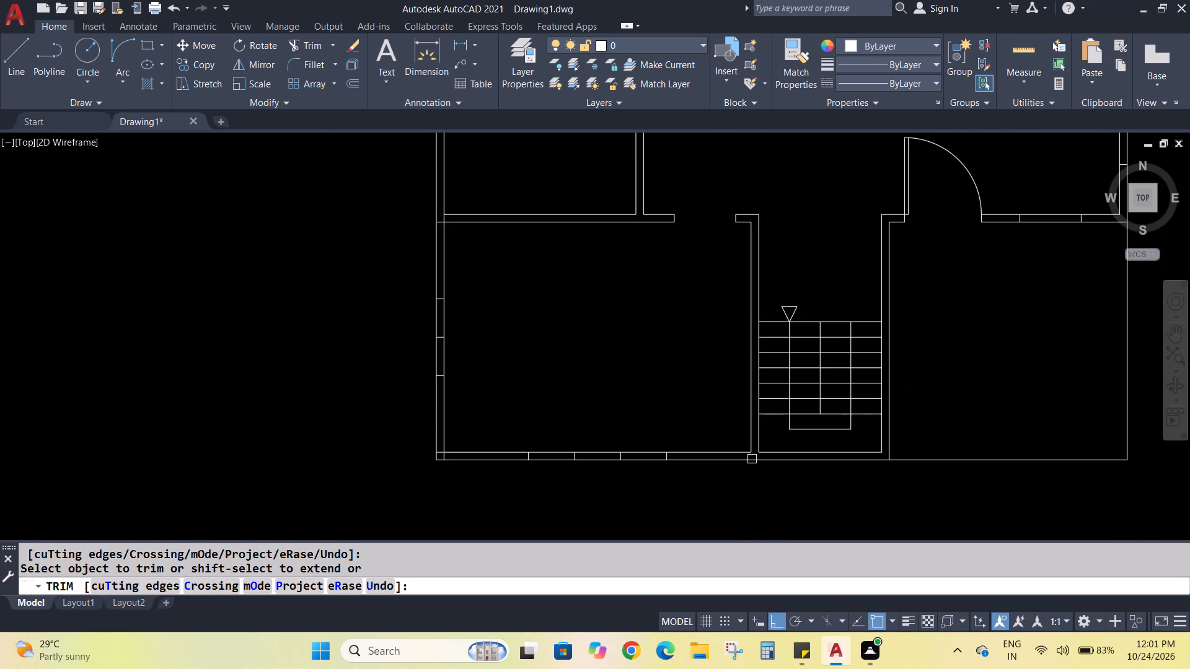
scroll(386, 486, up, 6)
scroll(650, 338, down, 7)
scroll(705, 297, up, 4)
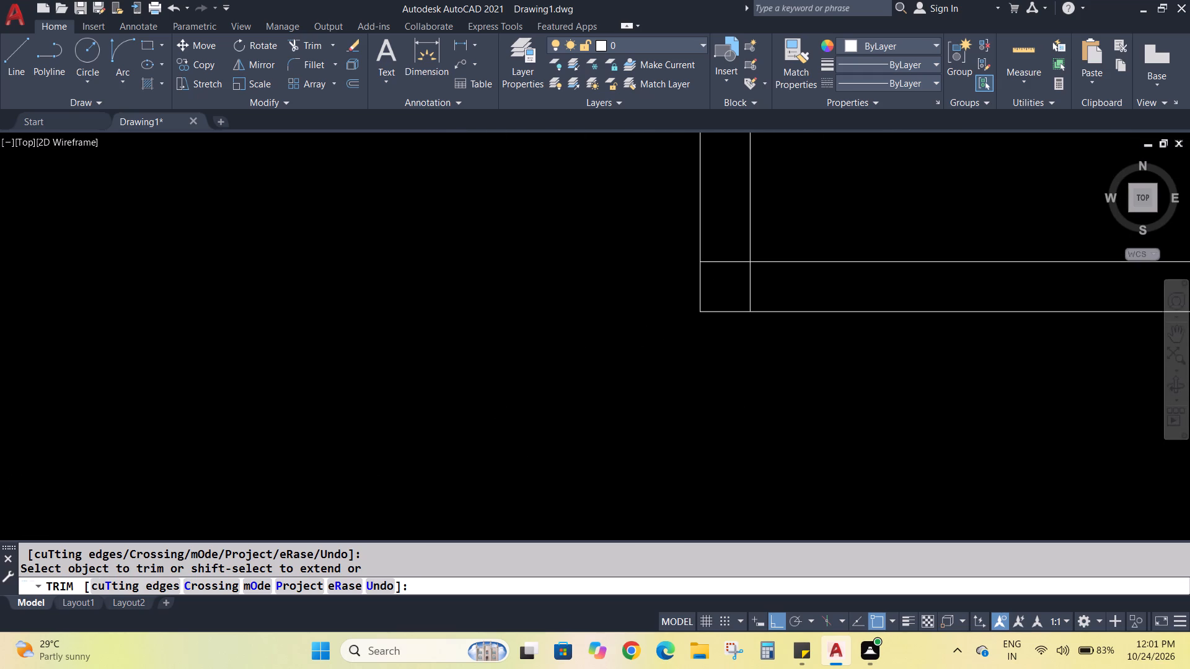
click(726, 251)
click(768, 274)
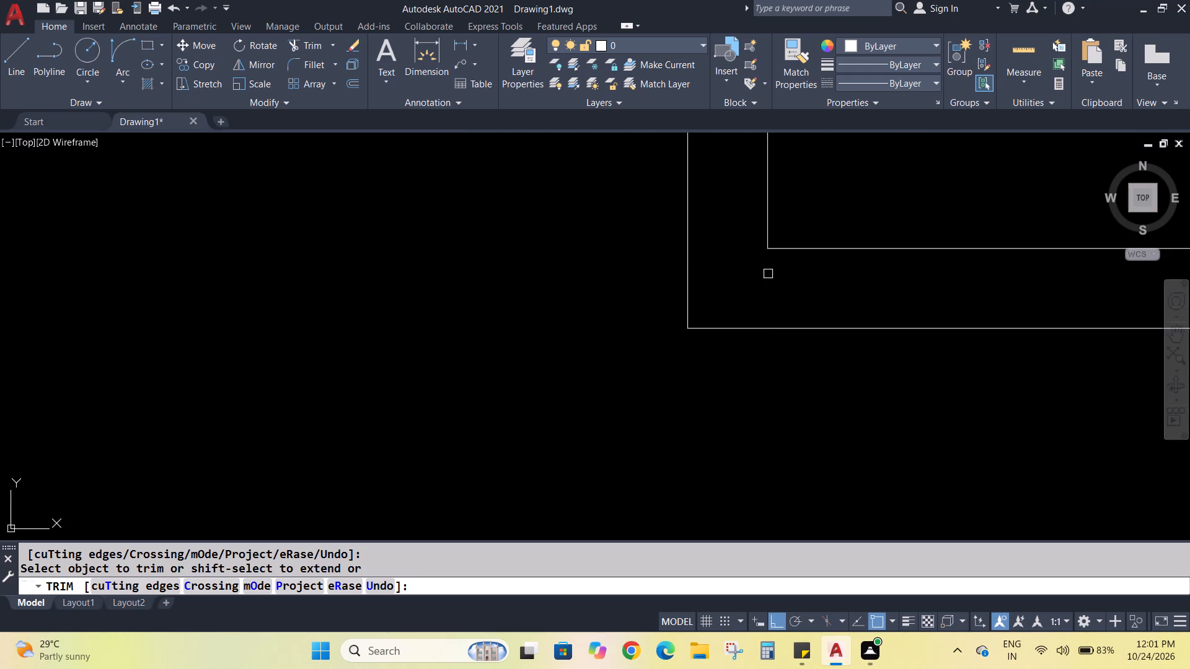
Trim the crossing lines where the lower-left room's top wall meets the left outer wall.
scroll(765, 291, down, 6)
scroll(570, 405, down, 4)
scroll(599, 256, up, 3)
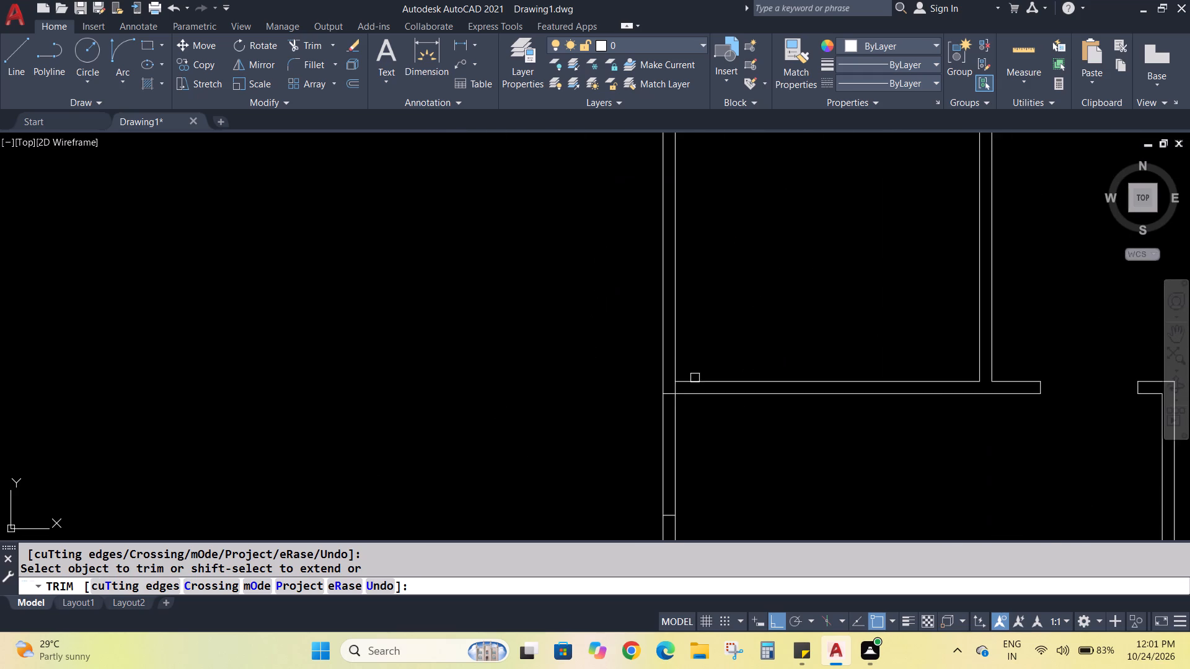
scroll(690, 406, up, 3)
click(634, 374)
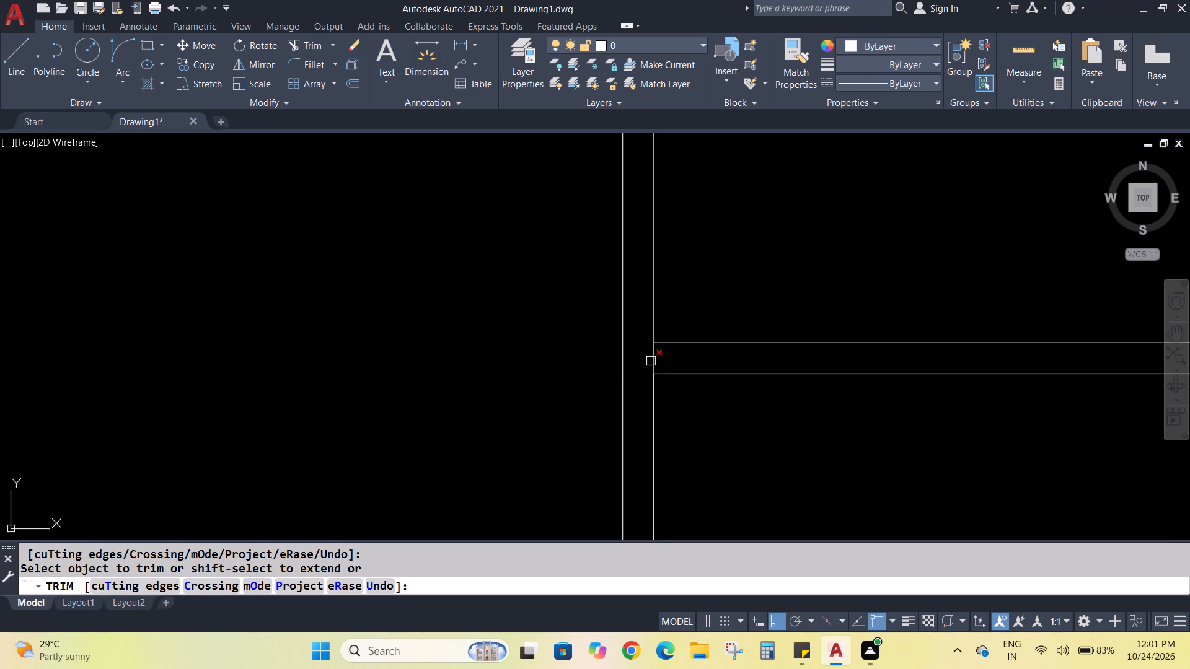
click(651, 361)
scroll(586, 382, down, 4)
scroll(443, 361, down, 1)
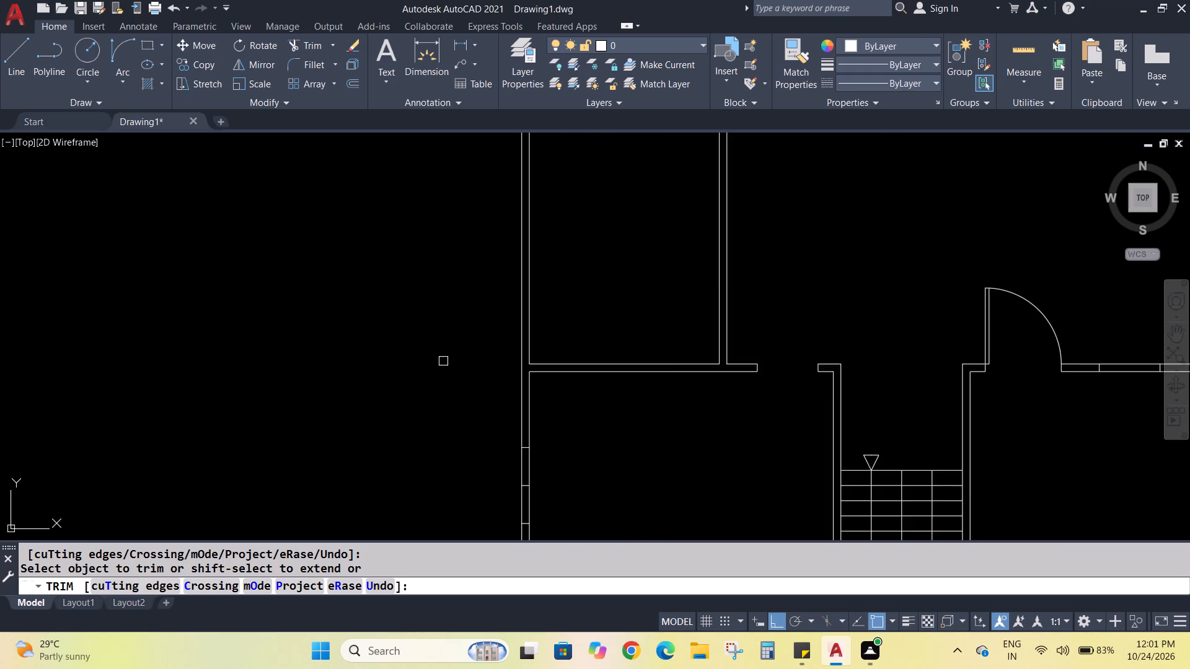
scroll(440, 361, down, 2)
scroll(436, 362, up, 1)
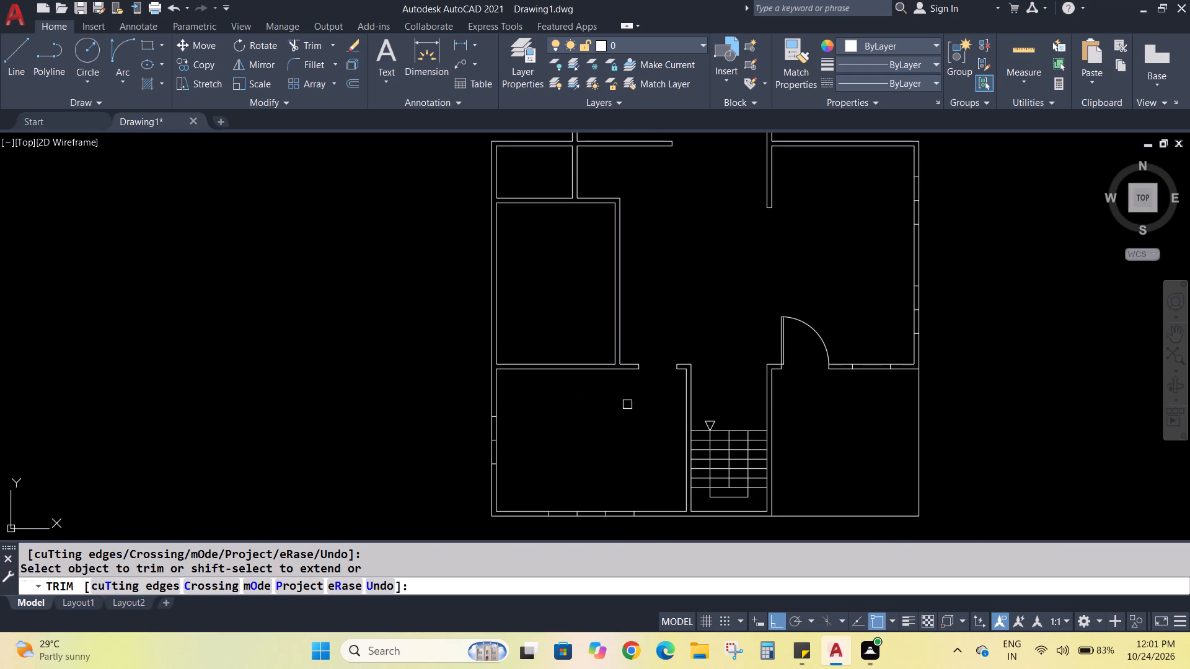
key(Escape)
key(Escape)
Start the door leaf at the doorway's right jamb, drawing lines 0.80" down from the jamb's lower corner and 0.05" to the left.
middle_drag(656, 403, 589, 430)
scroll(587, 418, up, 3)
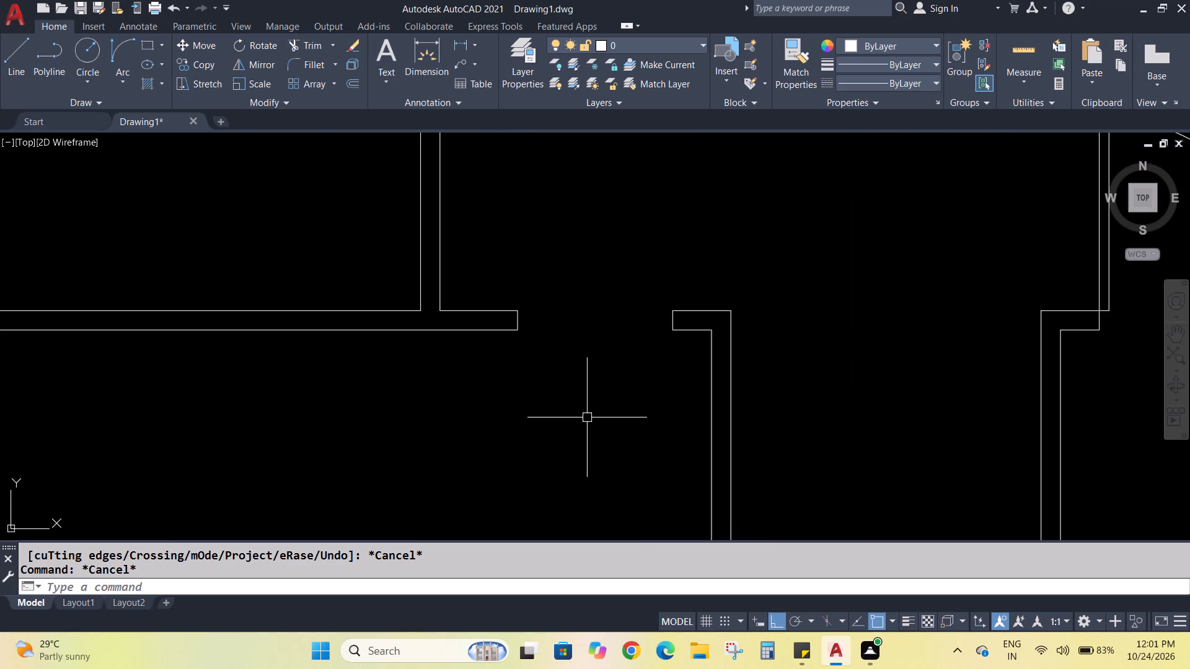
middle_drag(588, 419, 469, 401)
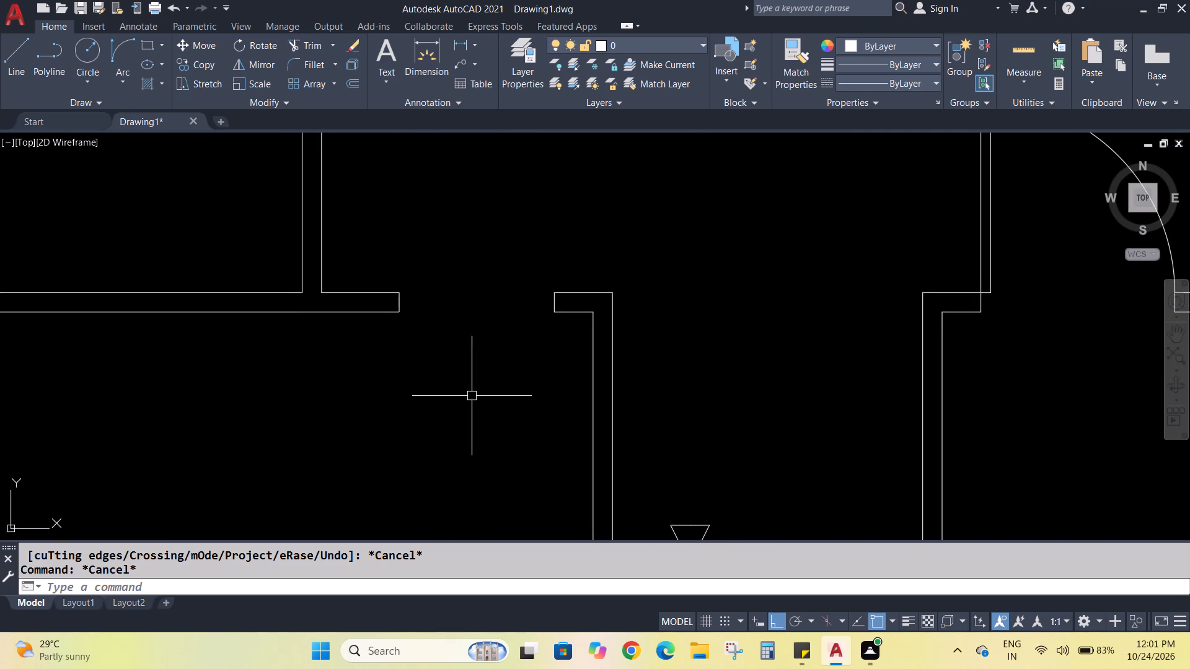
scroll(473, 389, up, 1)
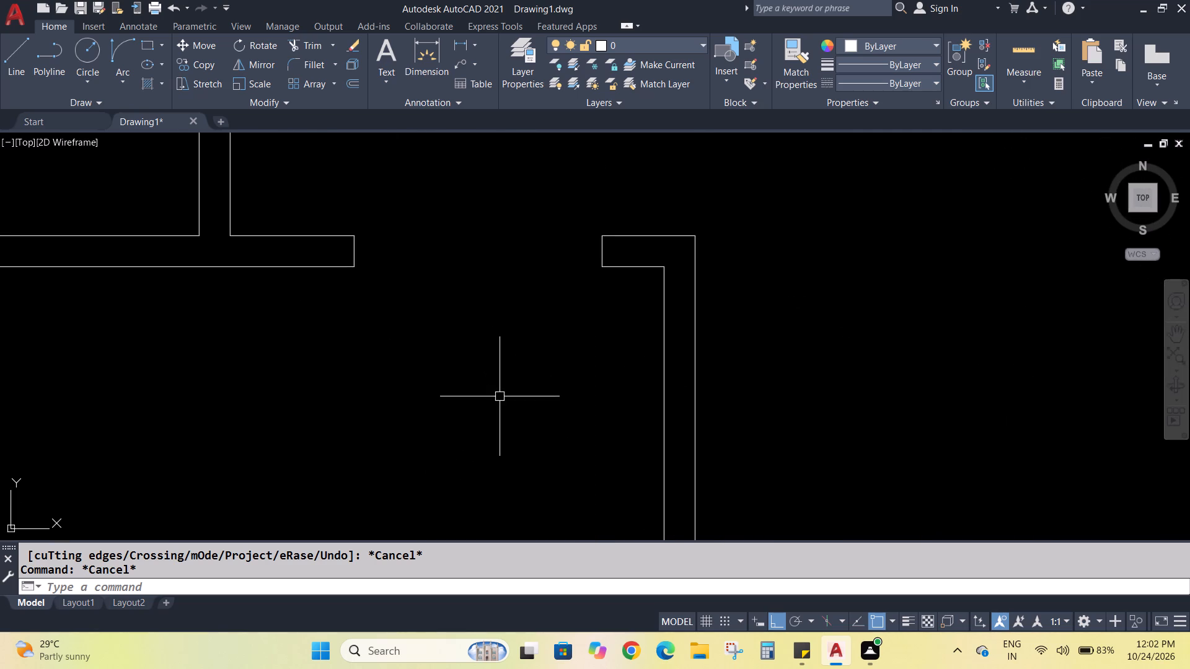
middle_drag(500, 396, 496, 382)
key(l)
key(Return)
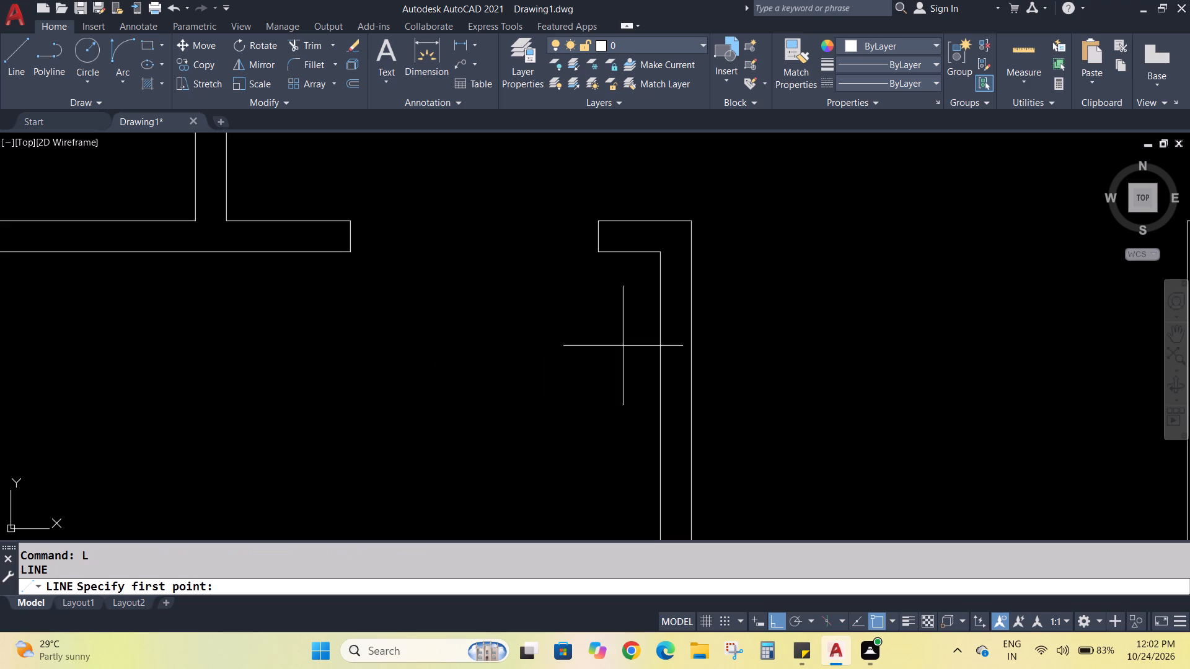
drag(599, 255, 603, 284)
text(0.)
text(80)
key(Return)
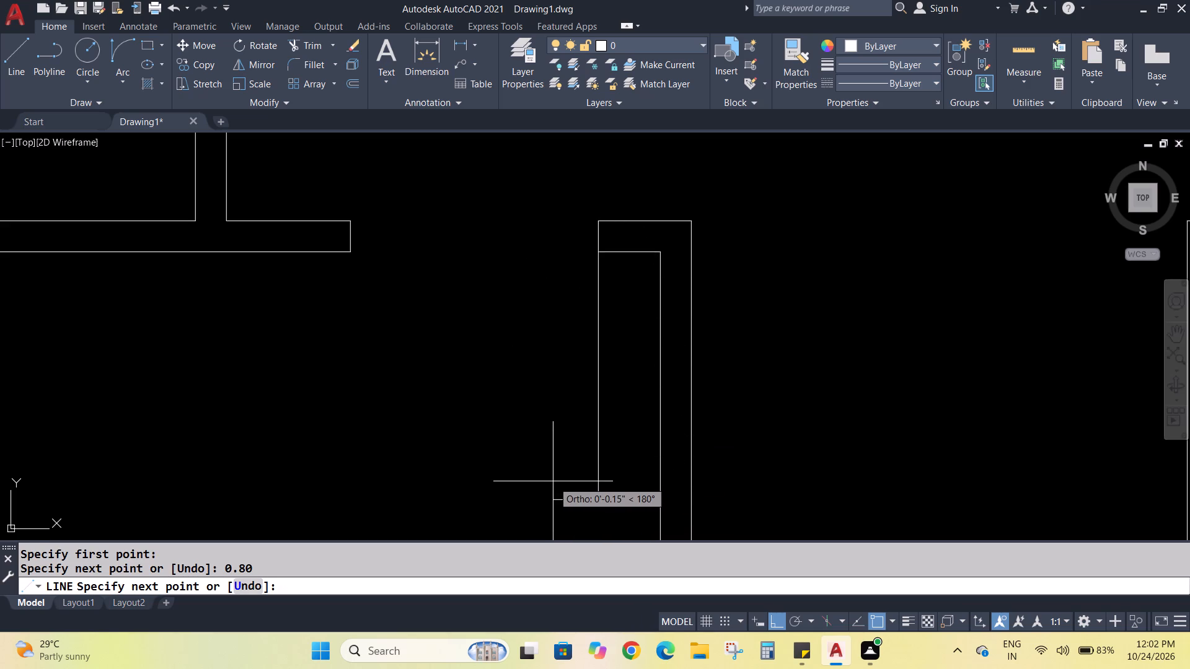
text(0.)
key(0)
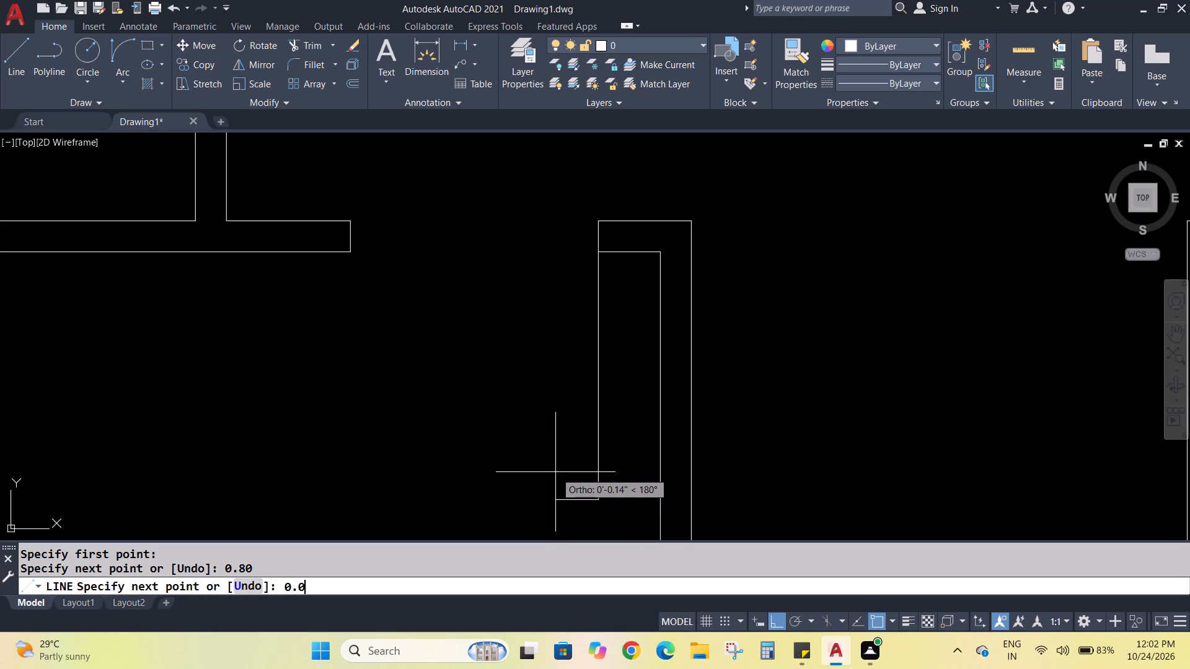
key(5)
key(Return)
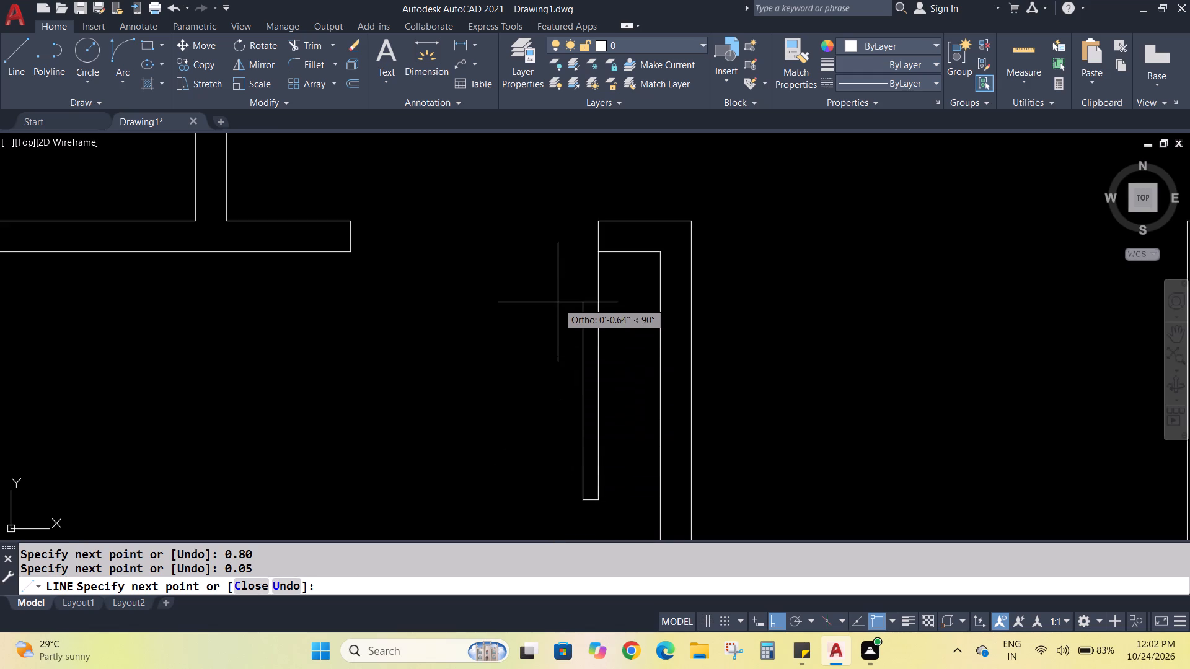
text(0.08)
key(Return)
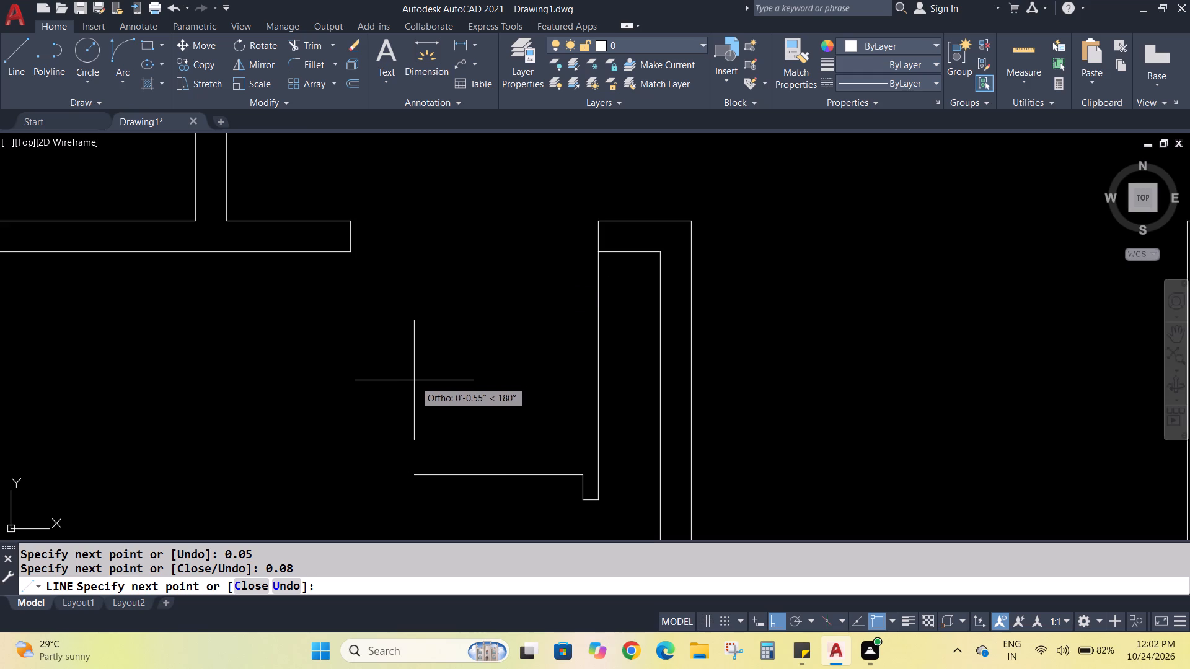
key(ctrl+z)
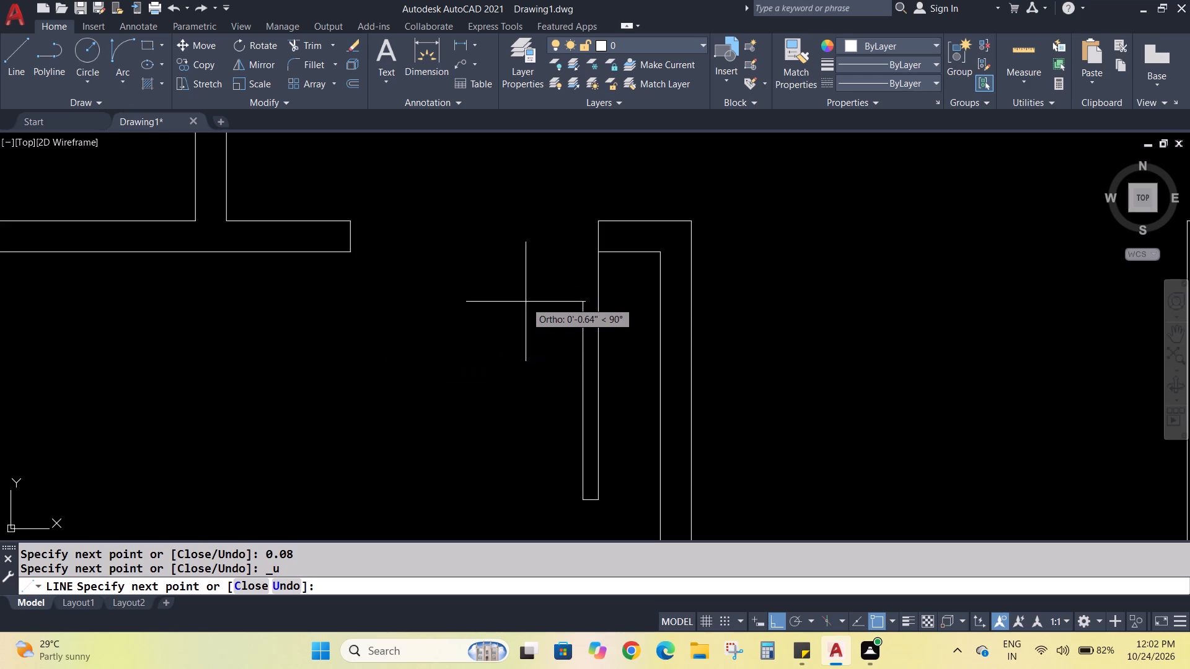
Complete the door leaf with a line 0.80" up and a closing line to the right jamb's lower corner.
key(0)
key(period)
text(80)
key(Return)
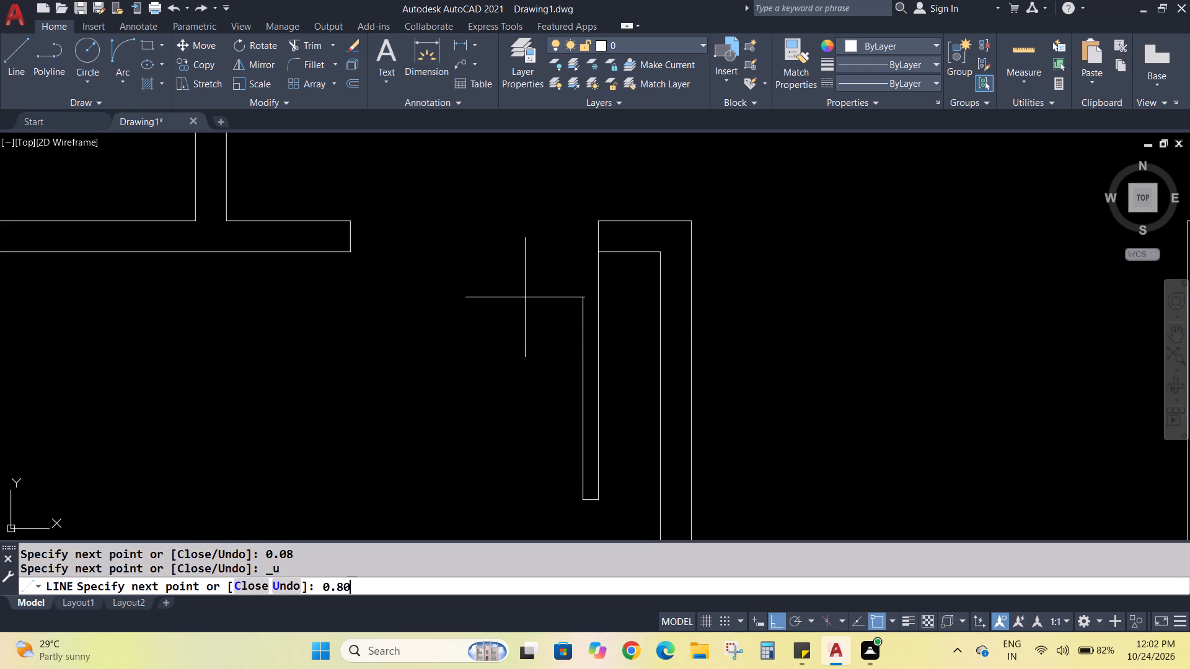
click(599, 252)
key(Escape)
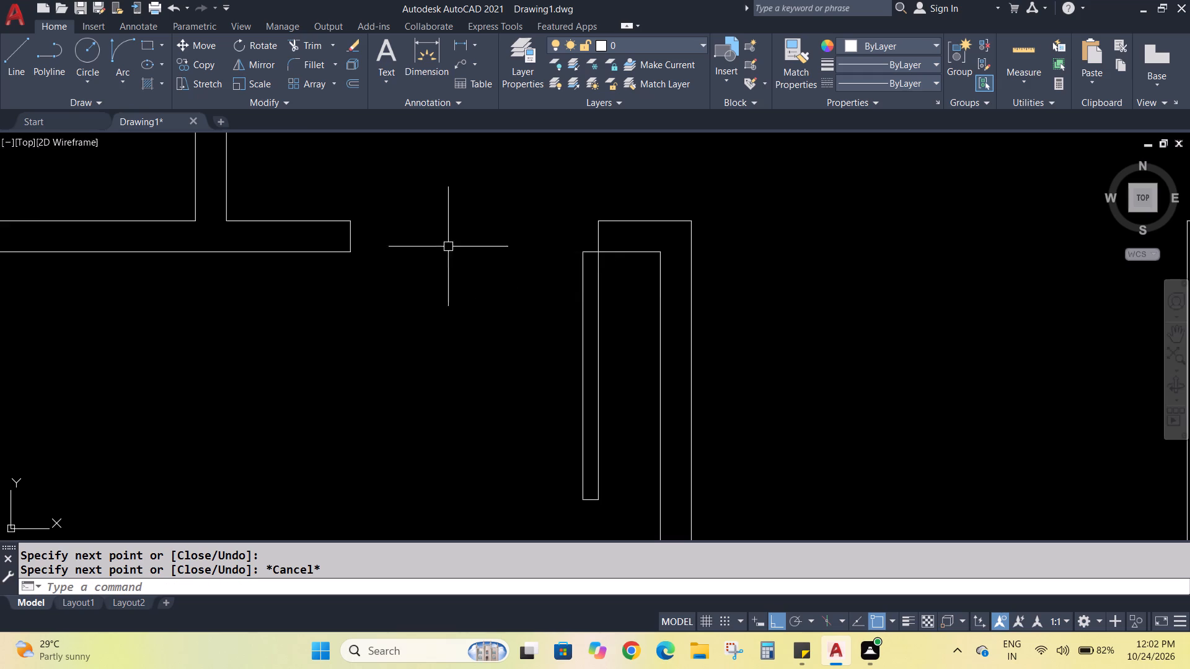
Draw the door swing as a start-end-direction arc from the left jamb's lower corner to the leaf's bottom-left corner, with its tangent pointing down.
click(128, 46)
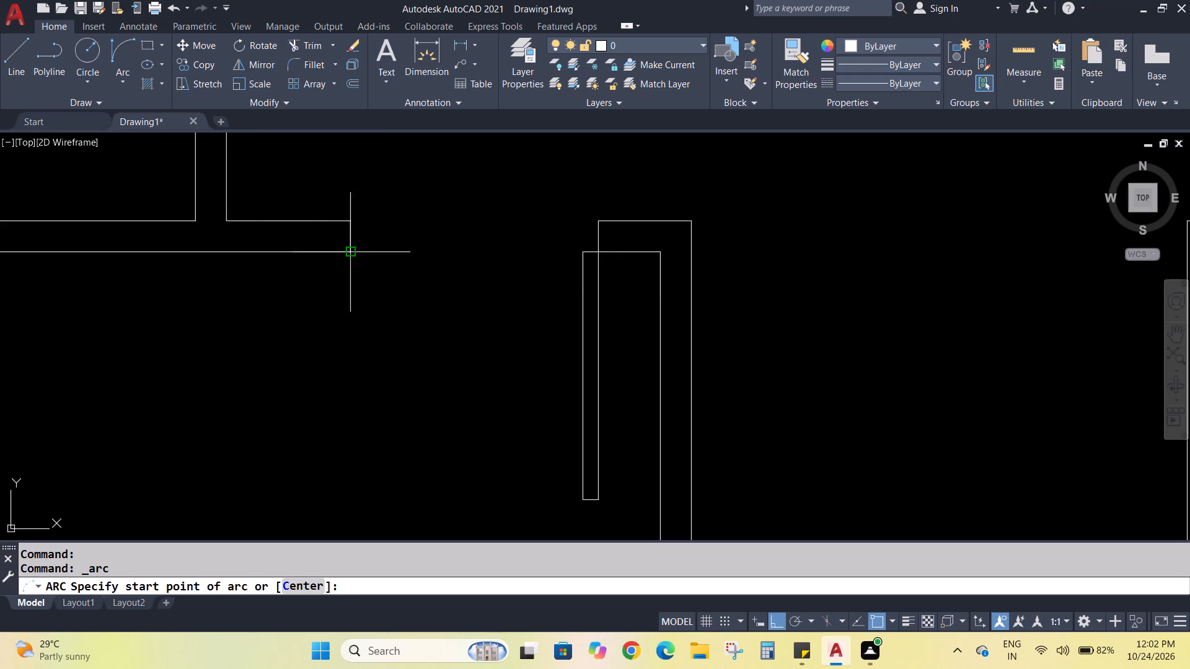
click(347, 250)
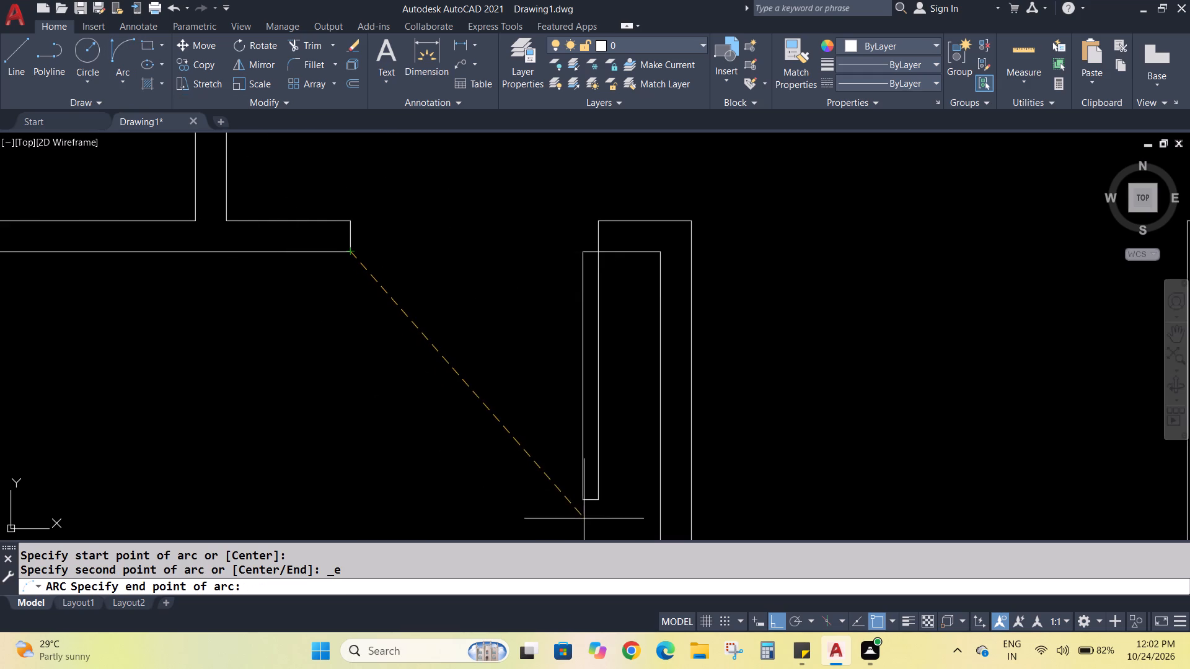
click(581, 497)
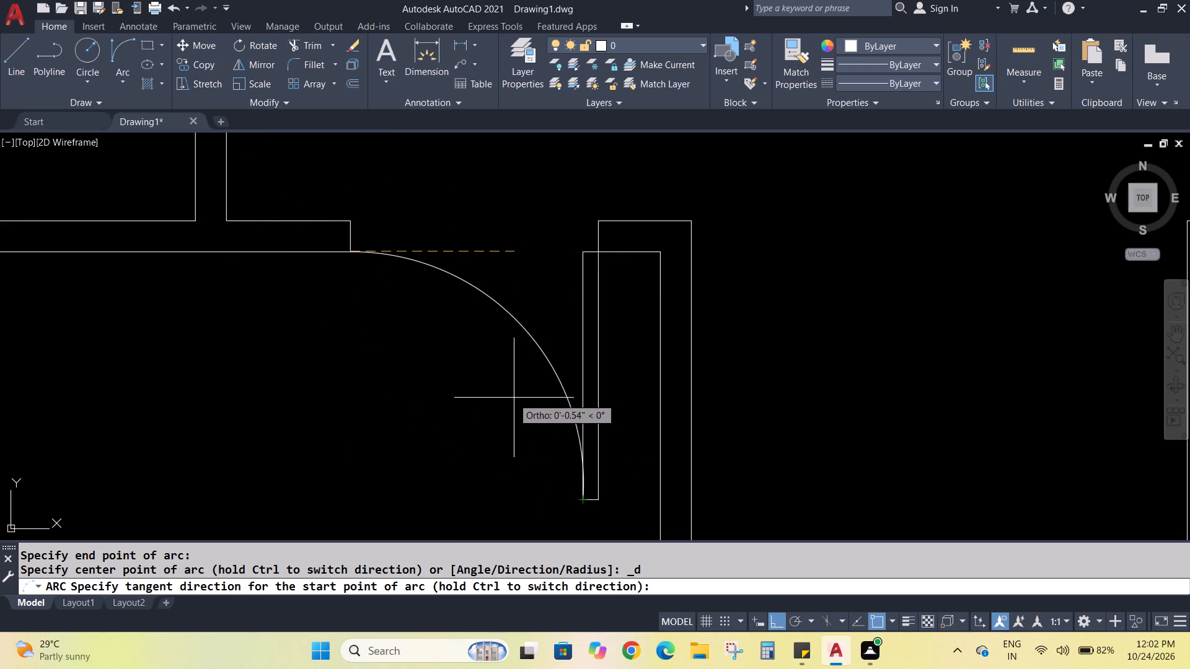
click(474, 429)
scroll(532, 345, down, 1)
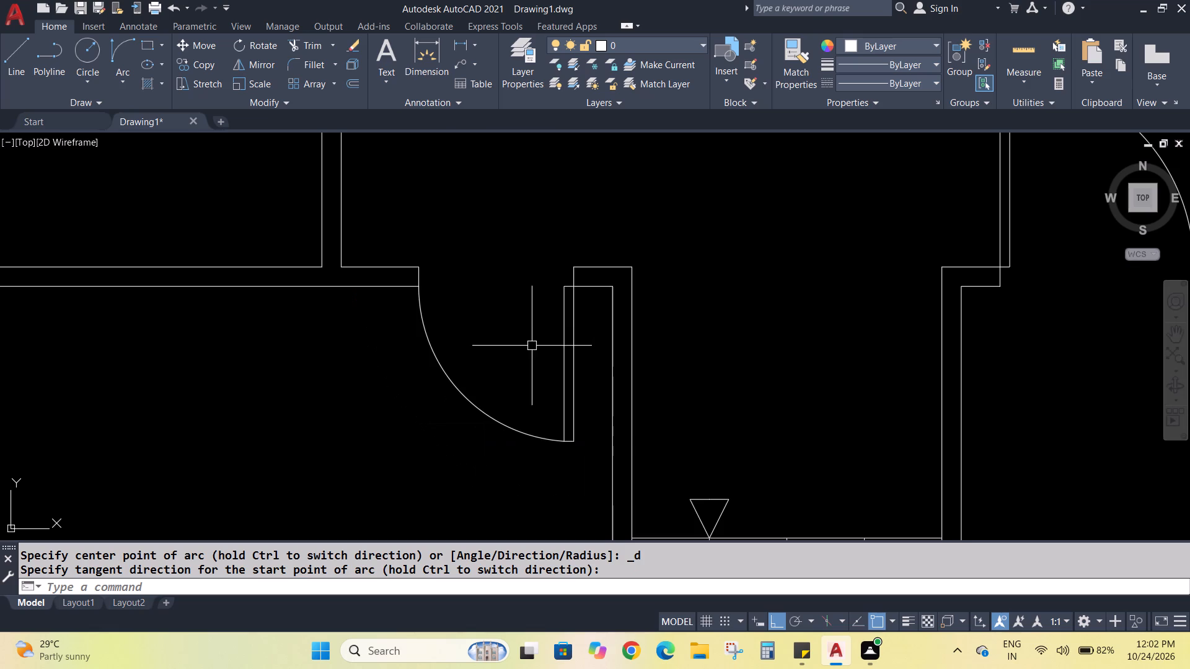
Examine the left-hand rooms, the new door and the lower-left room's walls for the next opening to add.
scroll(673, 387, down, 2)
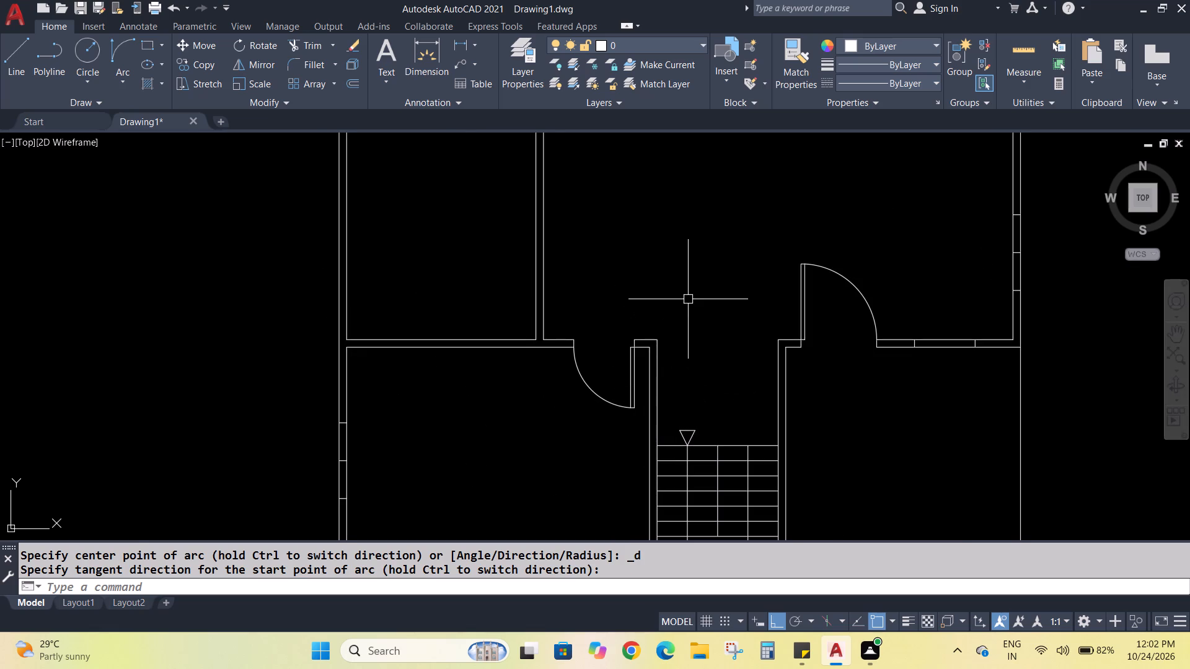
middle_drag(617, 239, 673, 398)
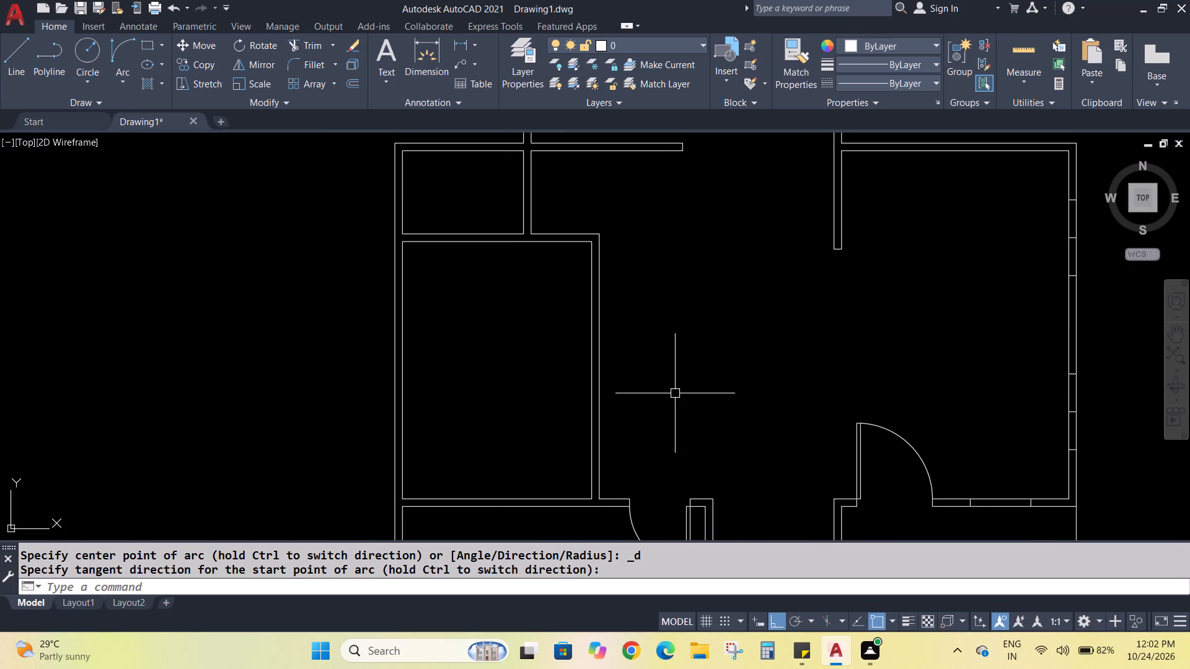
scroll(675, 393, up, 1)
scroll(672, 372, down, 1)
middle_drag(672, 372, 672, 370)
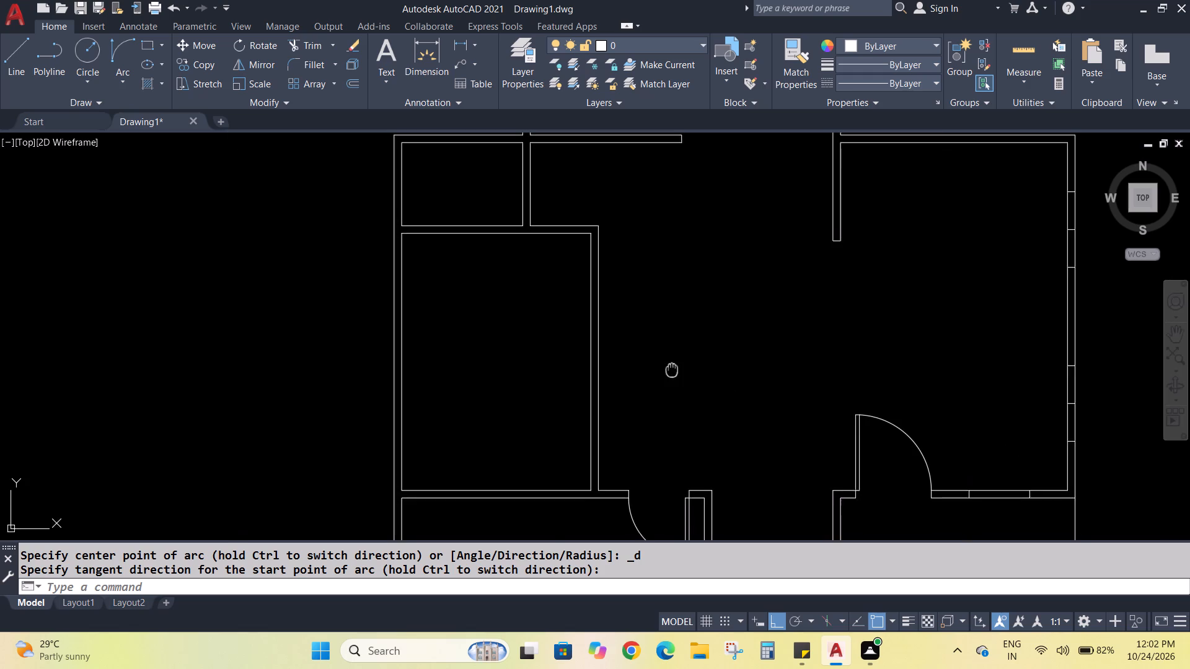
middle_drag(672, 370, 671, 418)
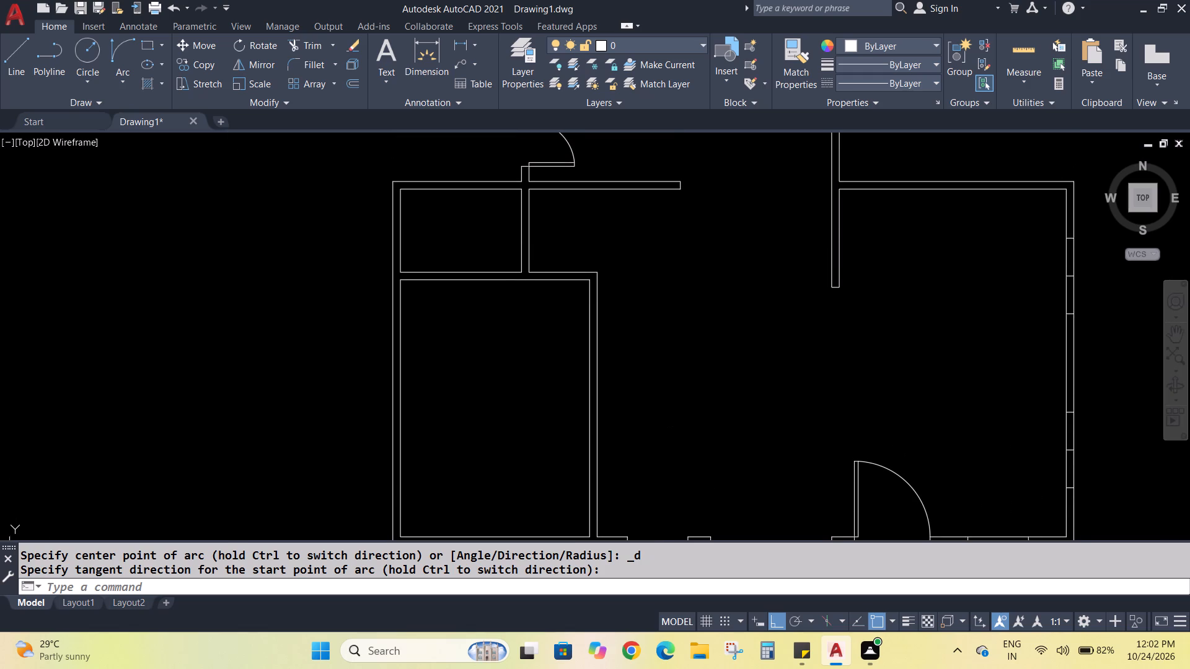
middle_drag(693, 341, 747, 243)
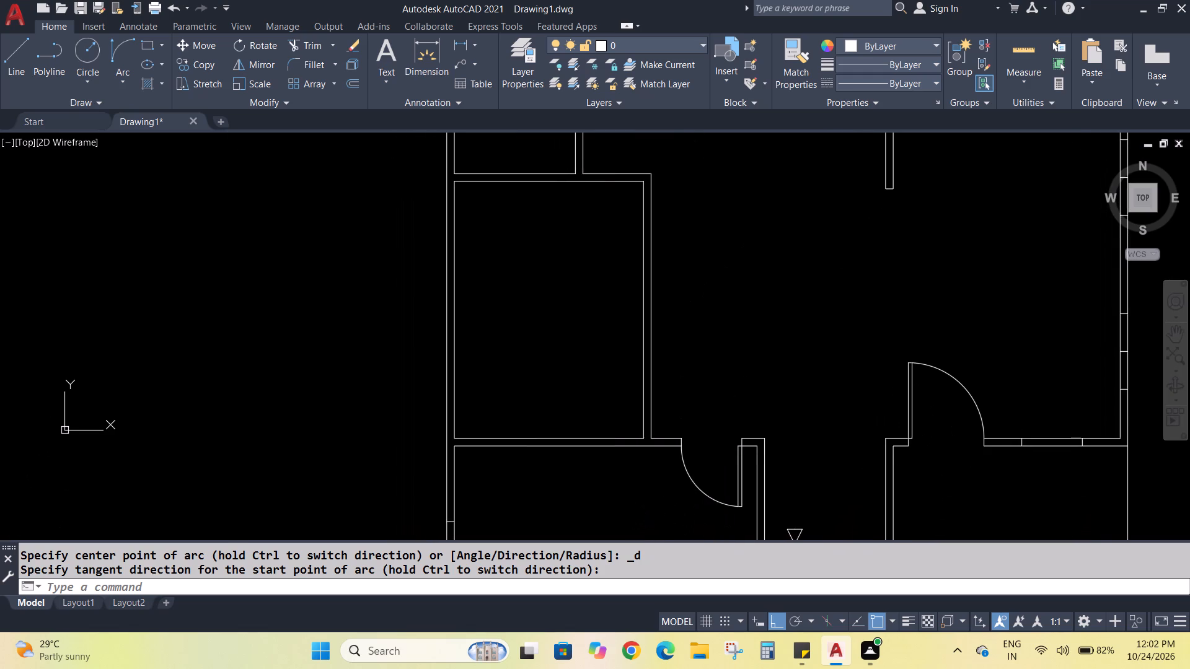
scroll(660, 267, down, 2)
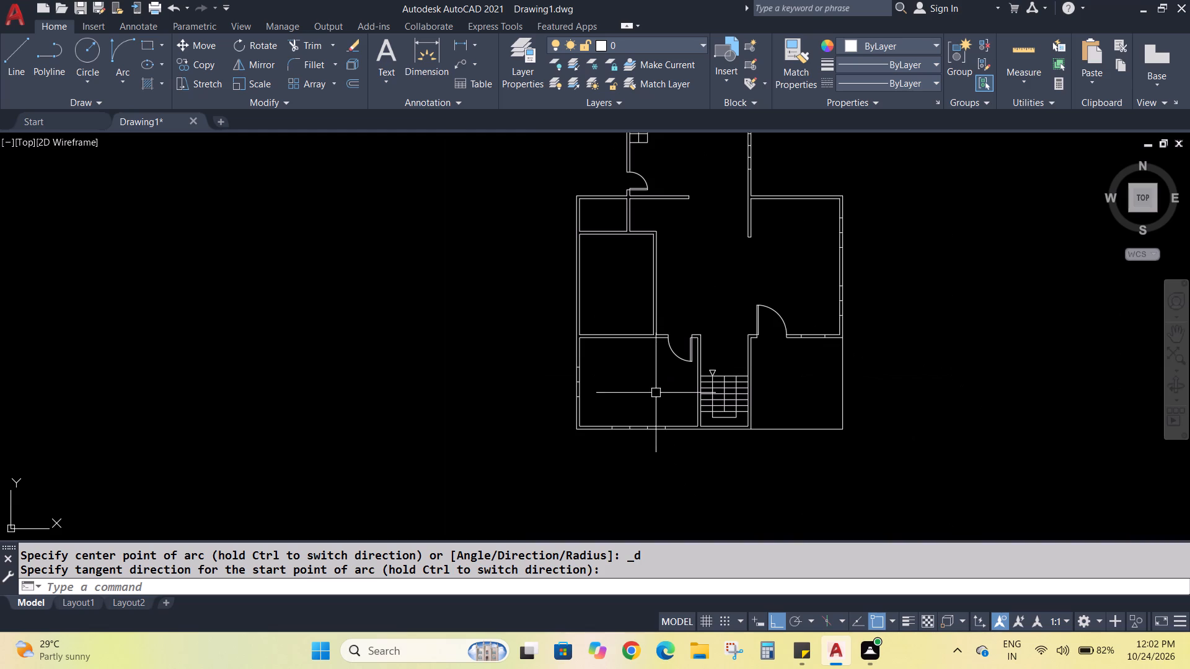
scroll(654, 424, up, 1)
scroll(638, 414, down, 1)
scroll(654, 471, up, 1)
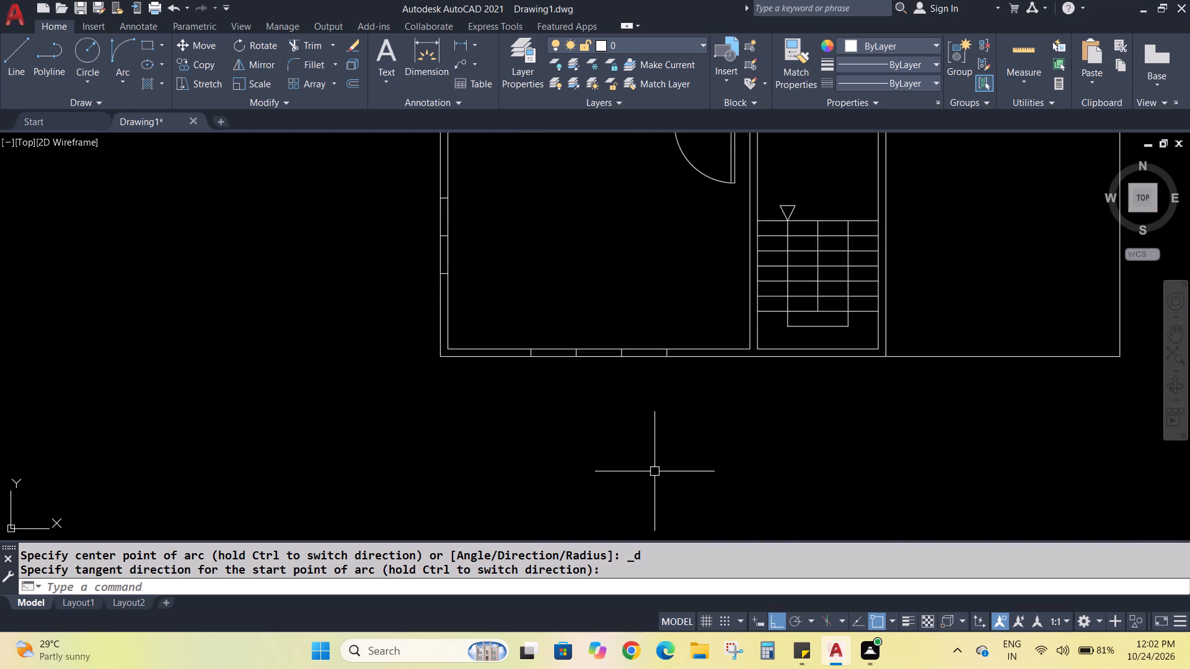
Copy the four short divider lines in the lower-left room's bottom wall to empty space outside the middle-left room, with Ortho off.
scroll(654, 471, up, 3)
middle_drag(627, 444, 651, 540)
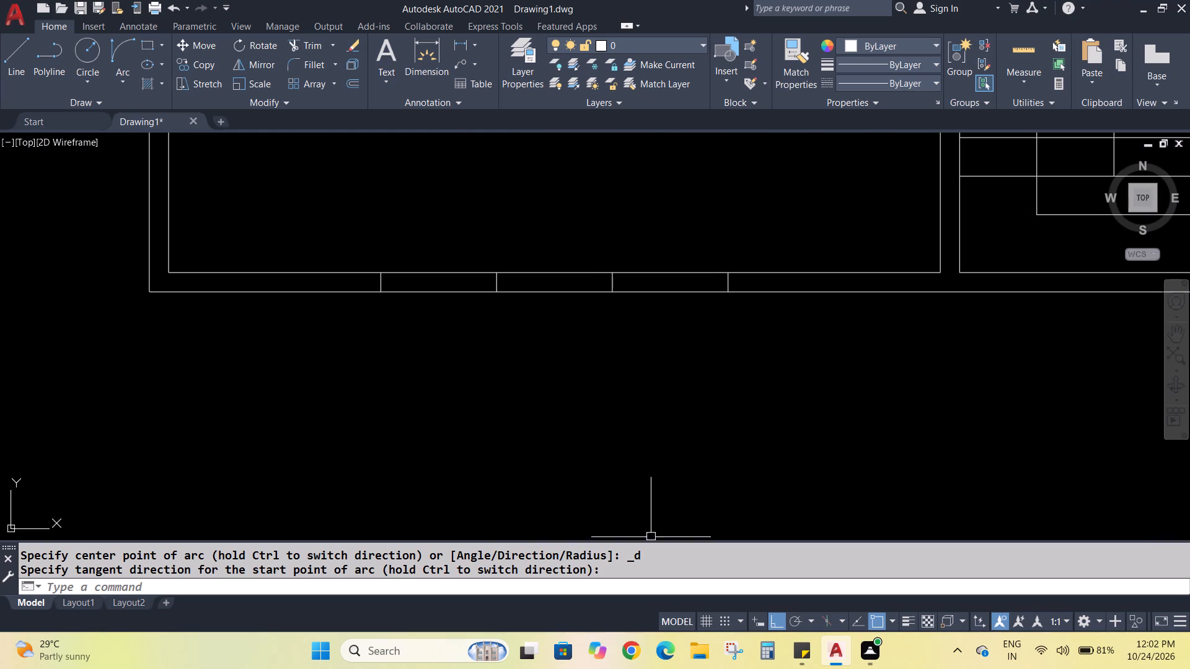
click(379, 285)
click(498, 284)
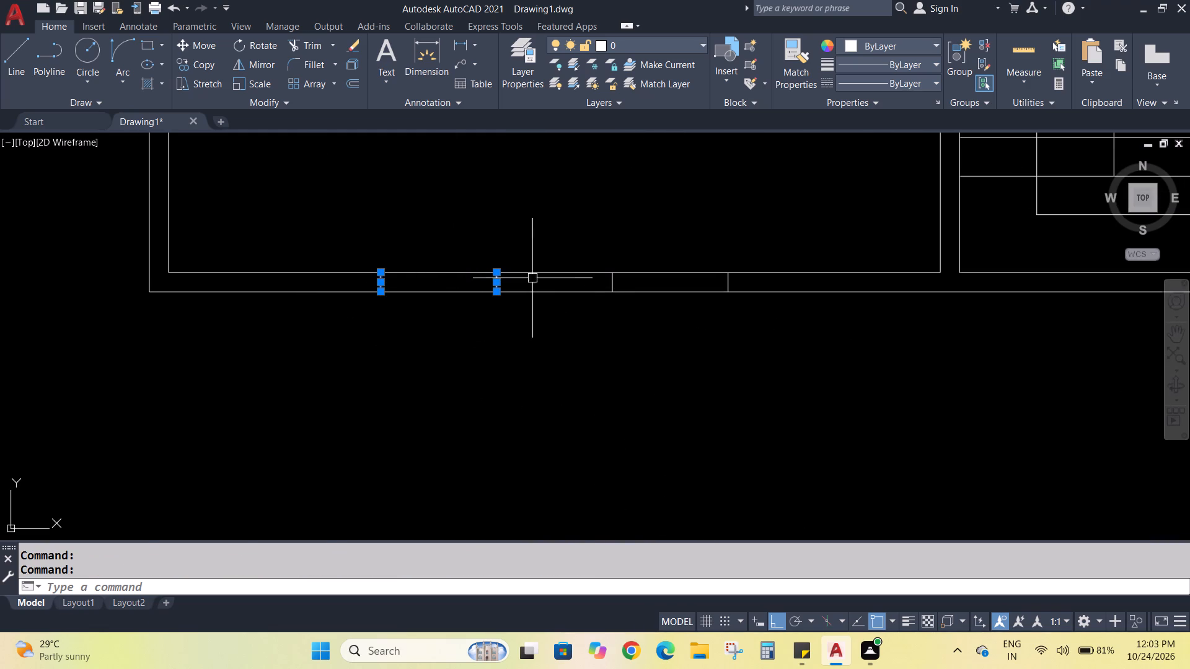
click(614, 286)
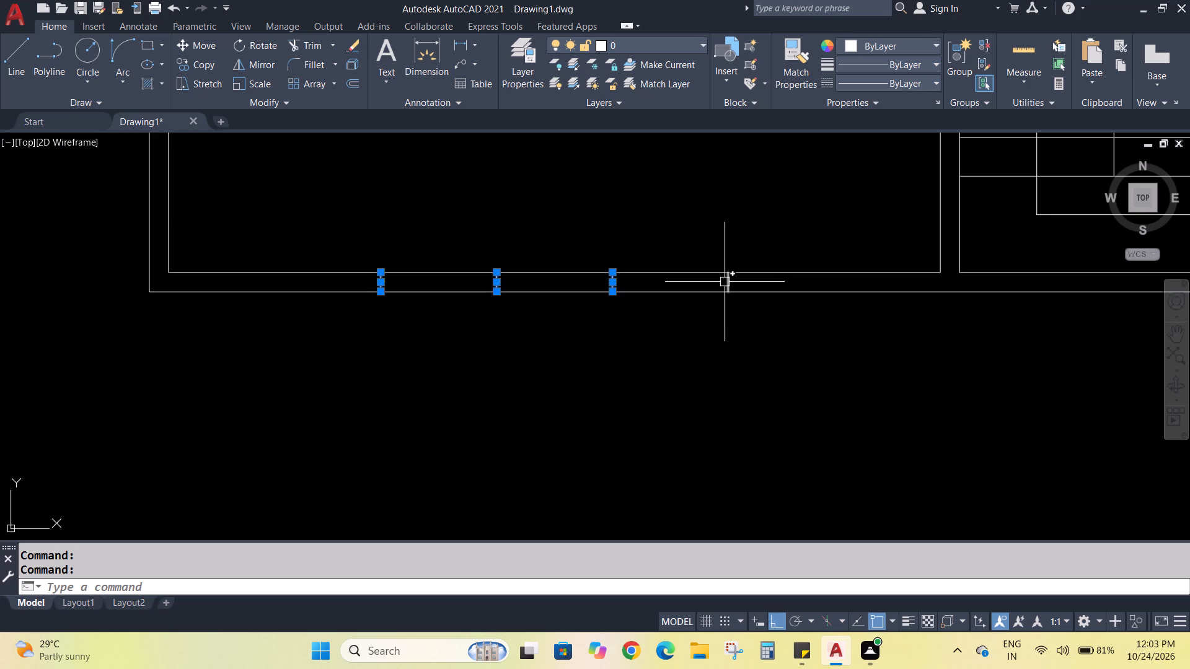
click(726, 284)
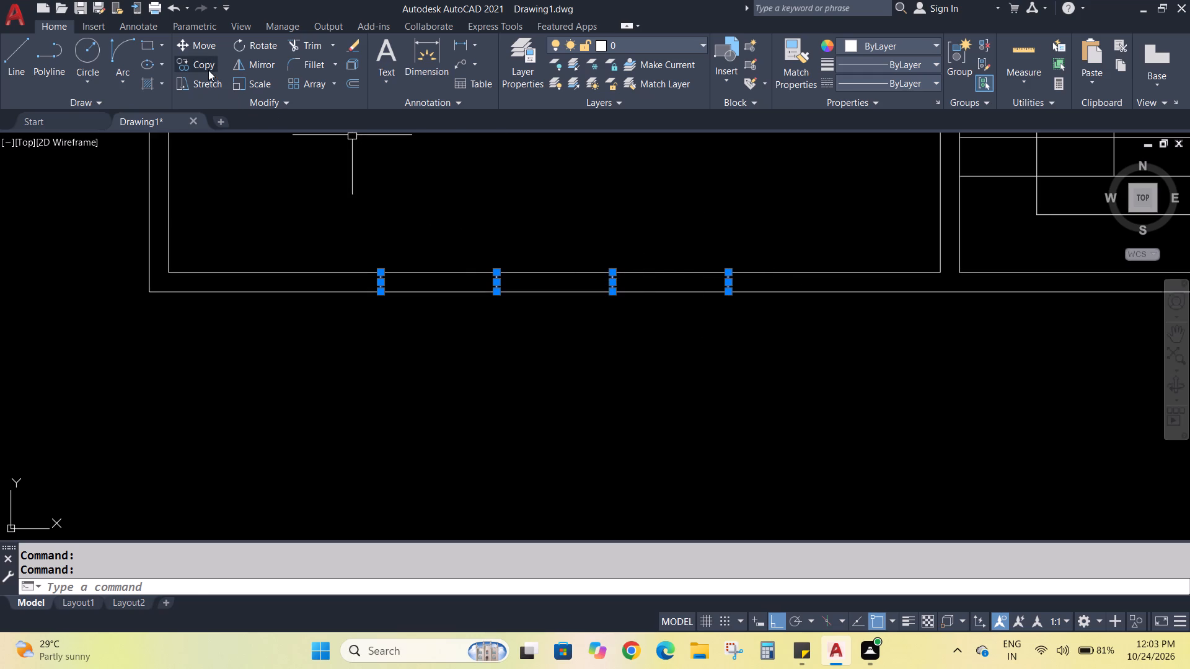
click(205, 68)
scroll(400, 323, down, 4)
scroll(386, 321, up, 4)
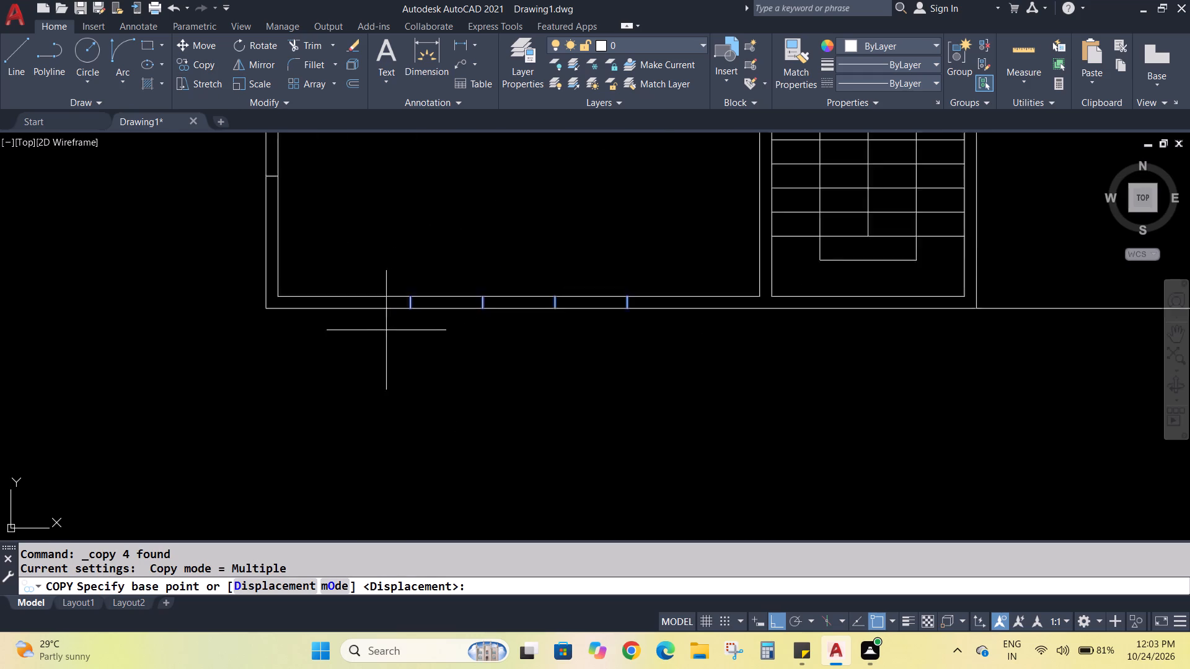
scroll(386, 336, up, 6)
scroll(431, 342, down, 8)
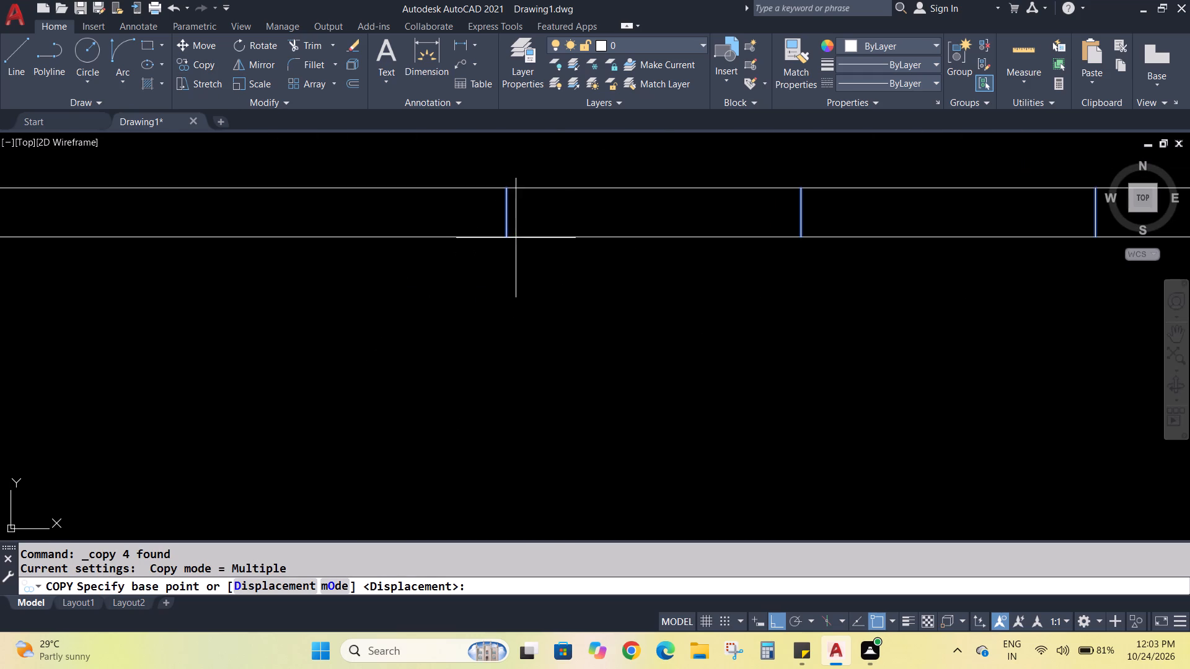
click(506, 234)
scroll(391, 364, down, 9)
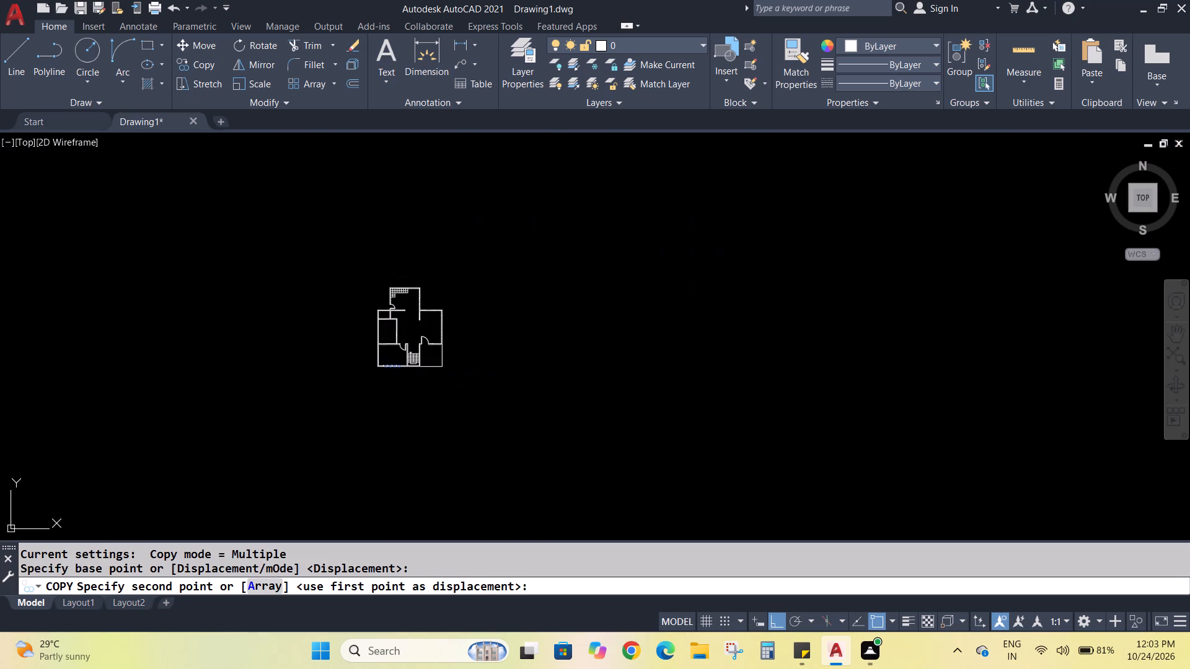
scroll(332, 320, up, 4)
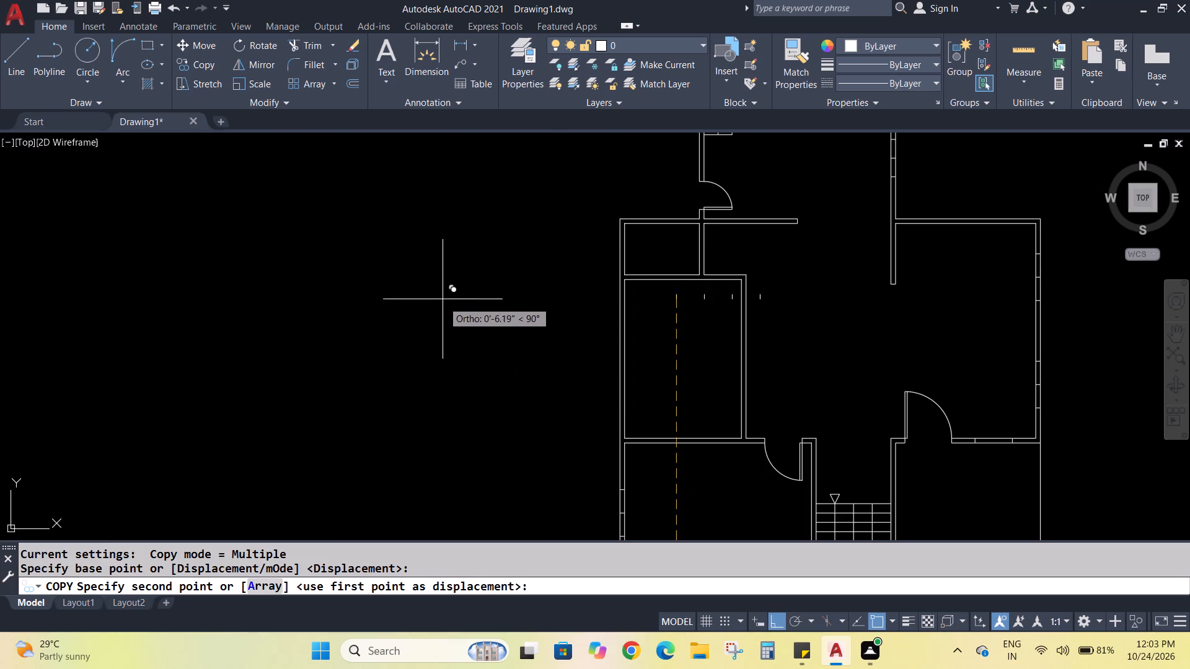
click(772, 622)
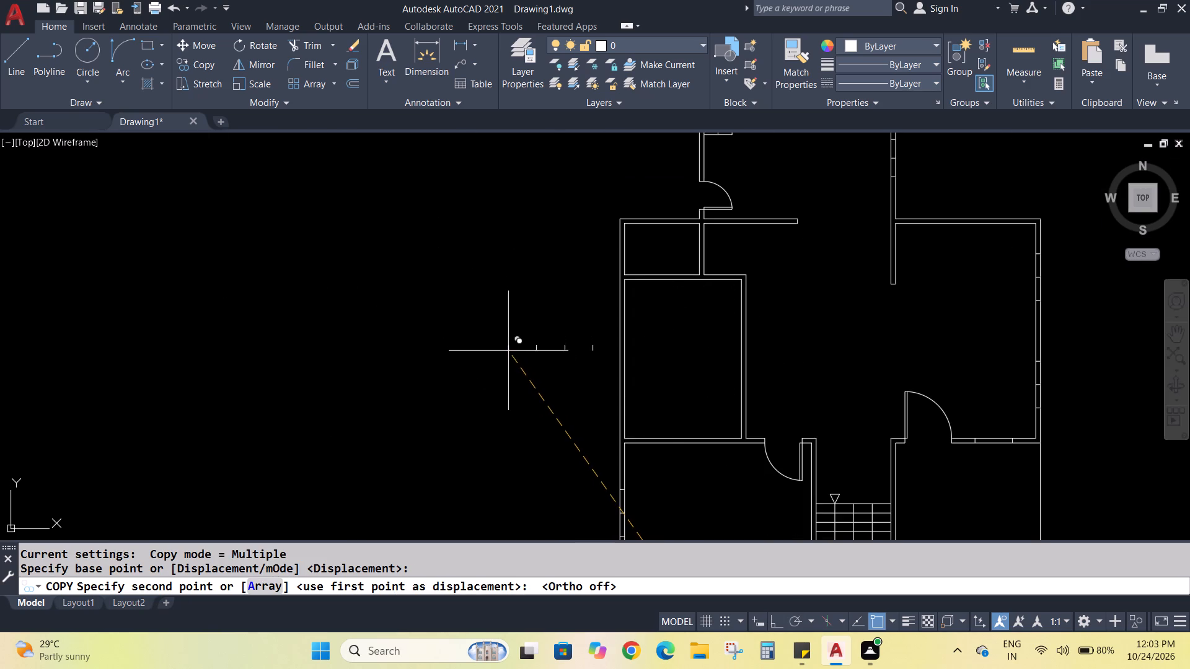
click(508, 354)
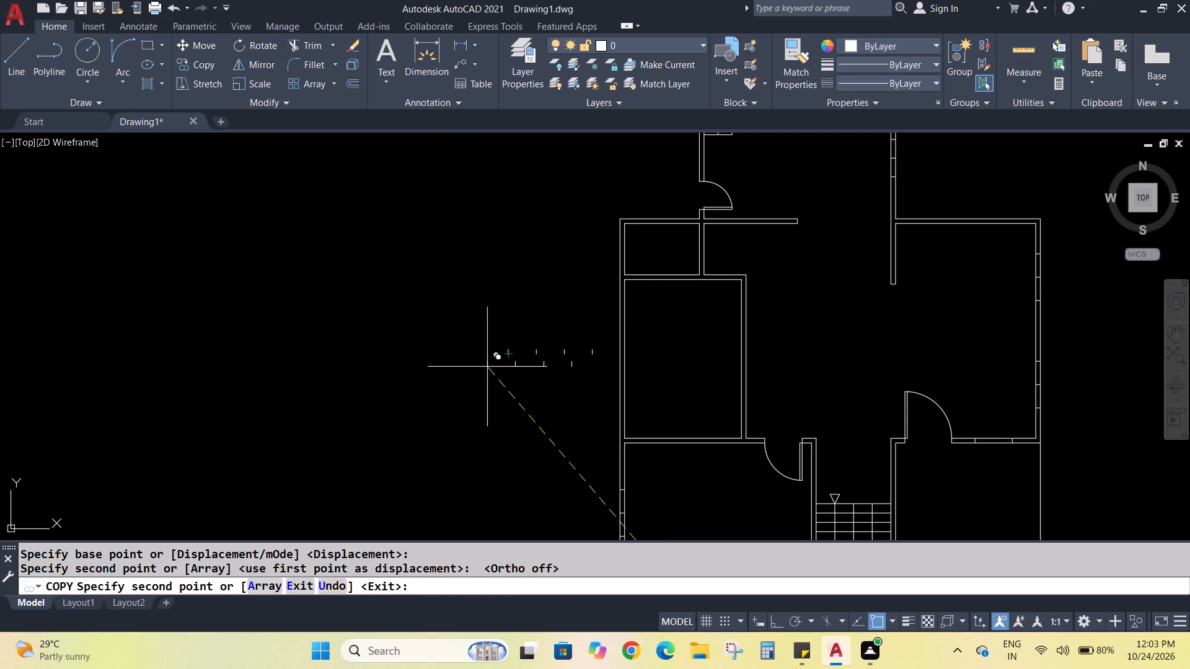
key(Escape)
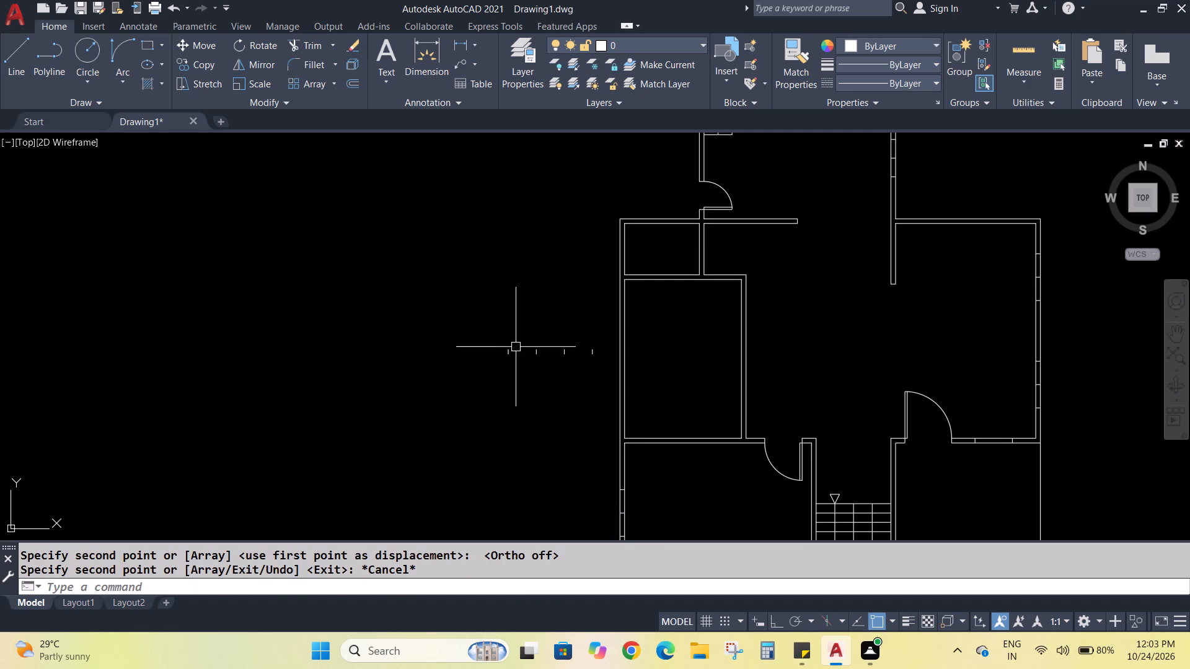
Rotate the four copied divider lines 270° with Ortho on, about the lower end of the rightmost one, to stack them vertically.
drag(482, 326, 491, 329)
click(599, 369)
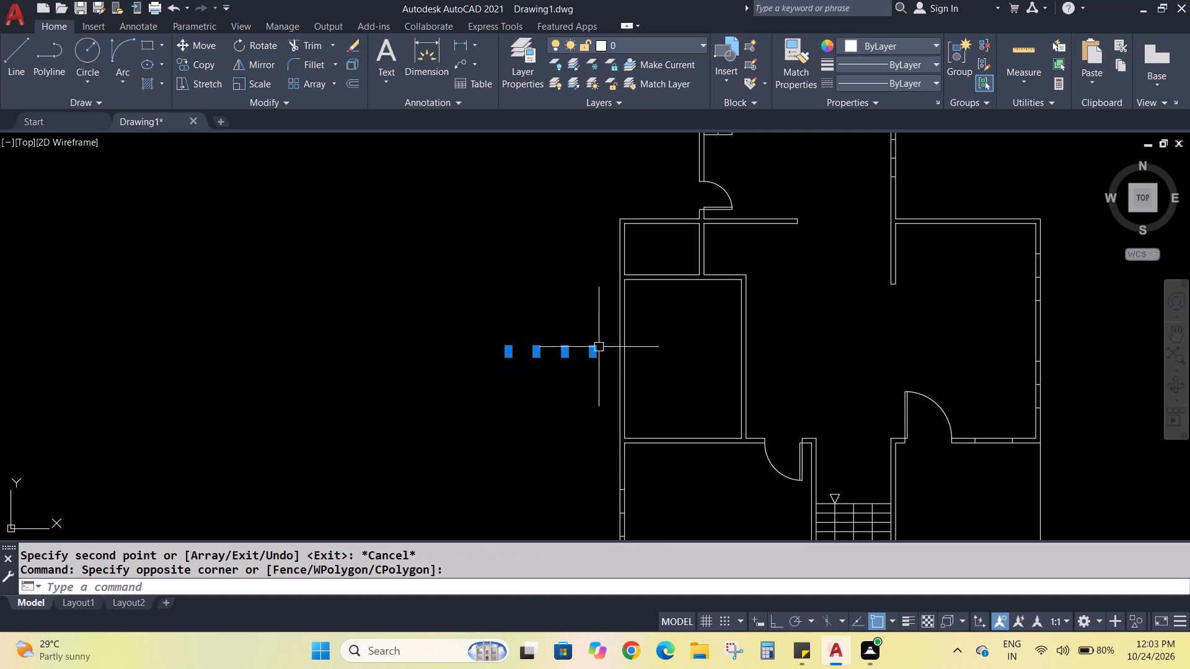
click(252, 43)
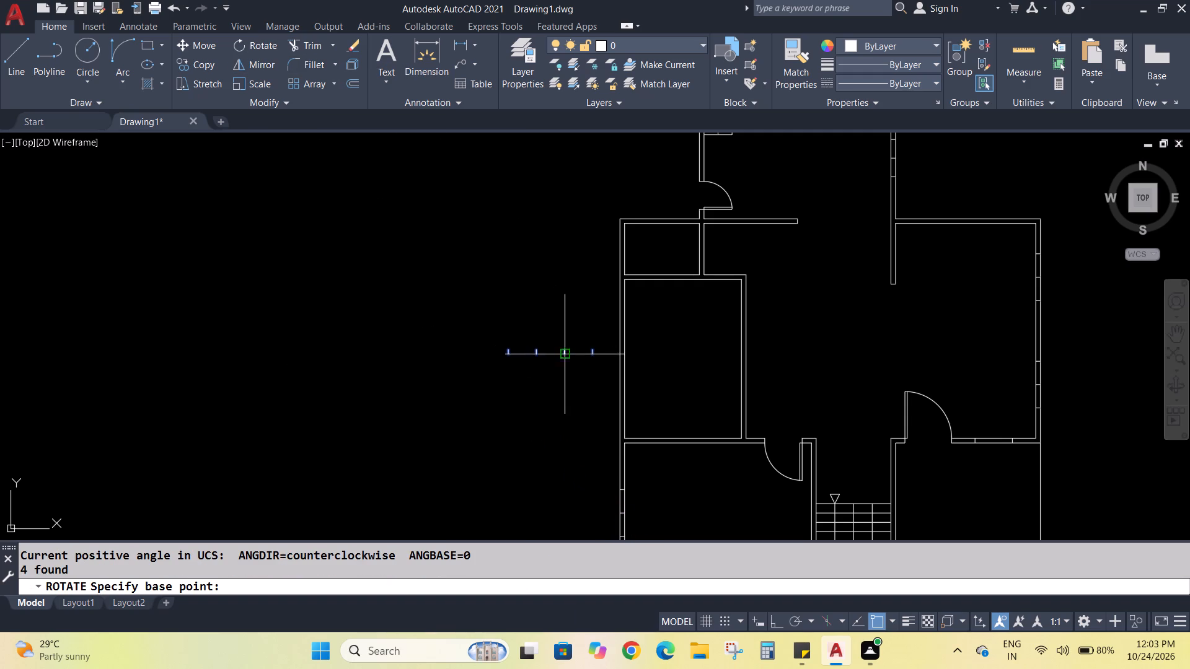
click(777, 620)
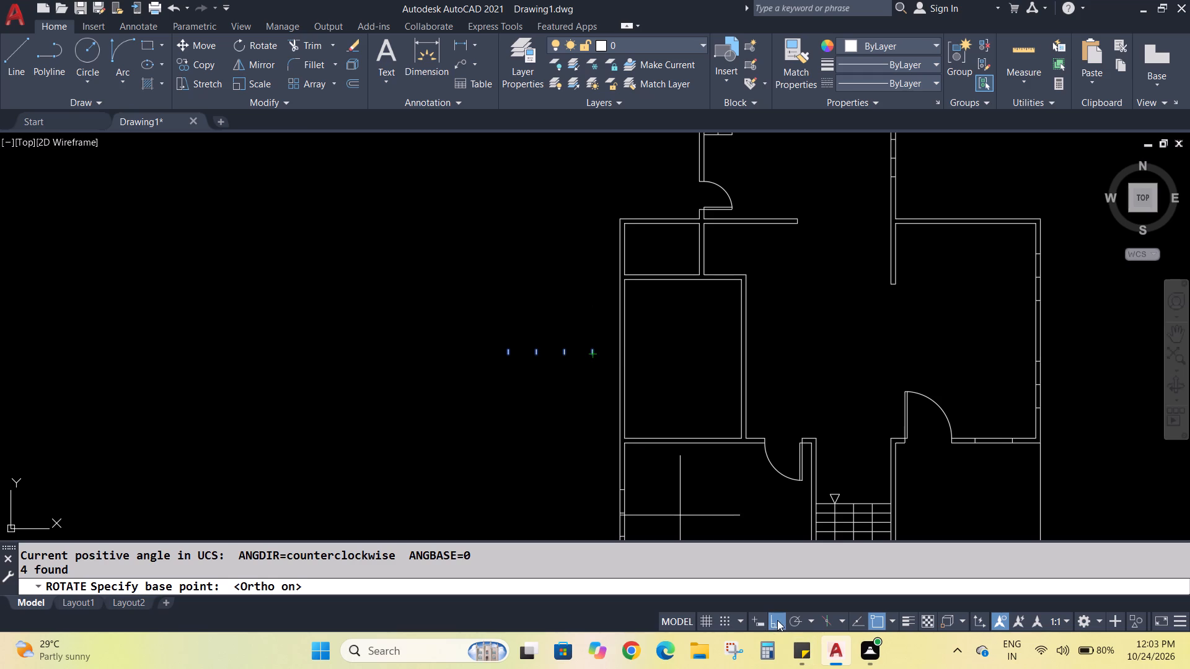
scroll(593, 355, up, 4)
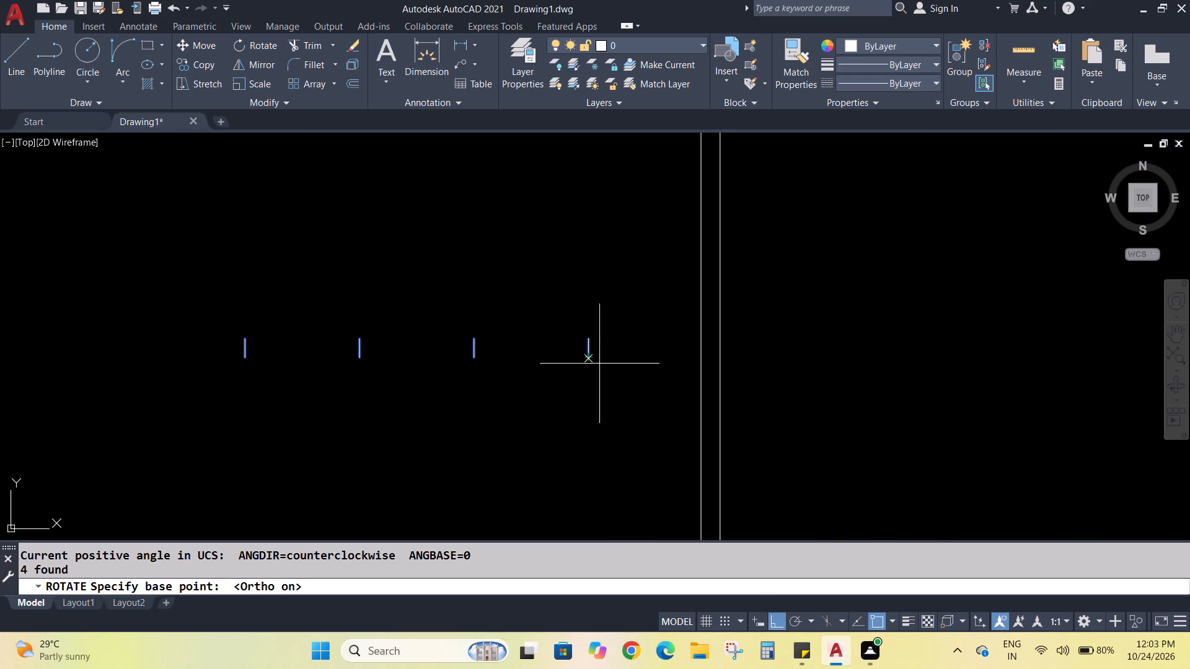
click(590, 356)
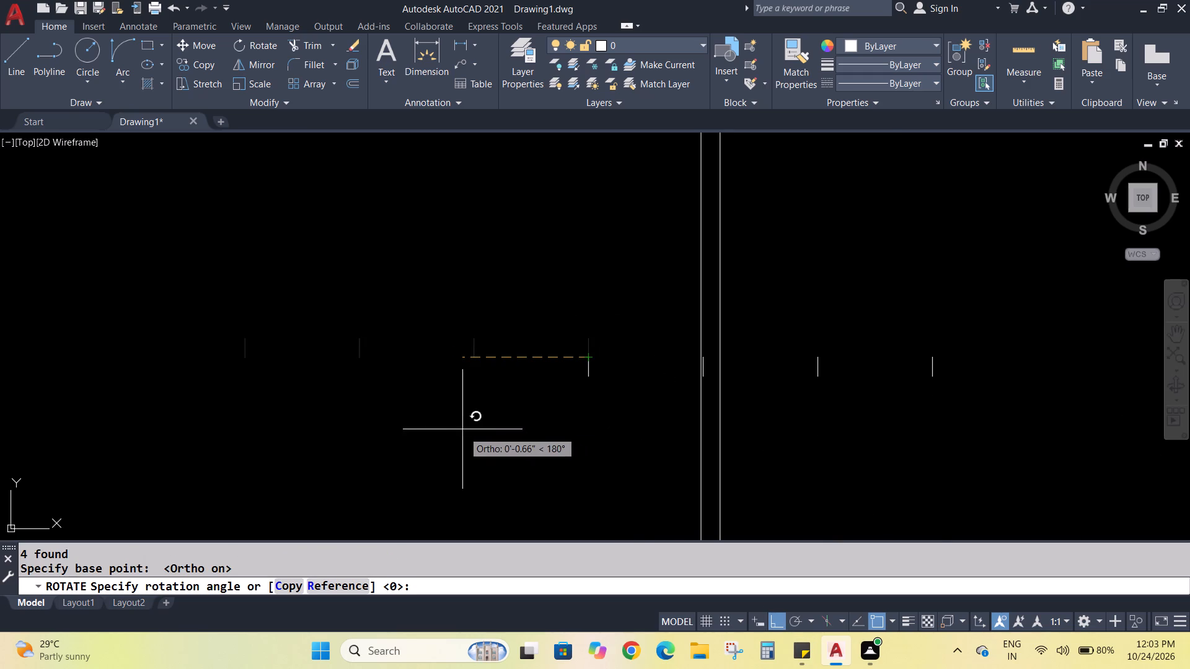
click(535, 439)
Move the four rotated divider lines straight down alongside the middle-left room's outer wall.
scroll(534, 386, down, 3)
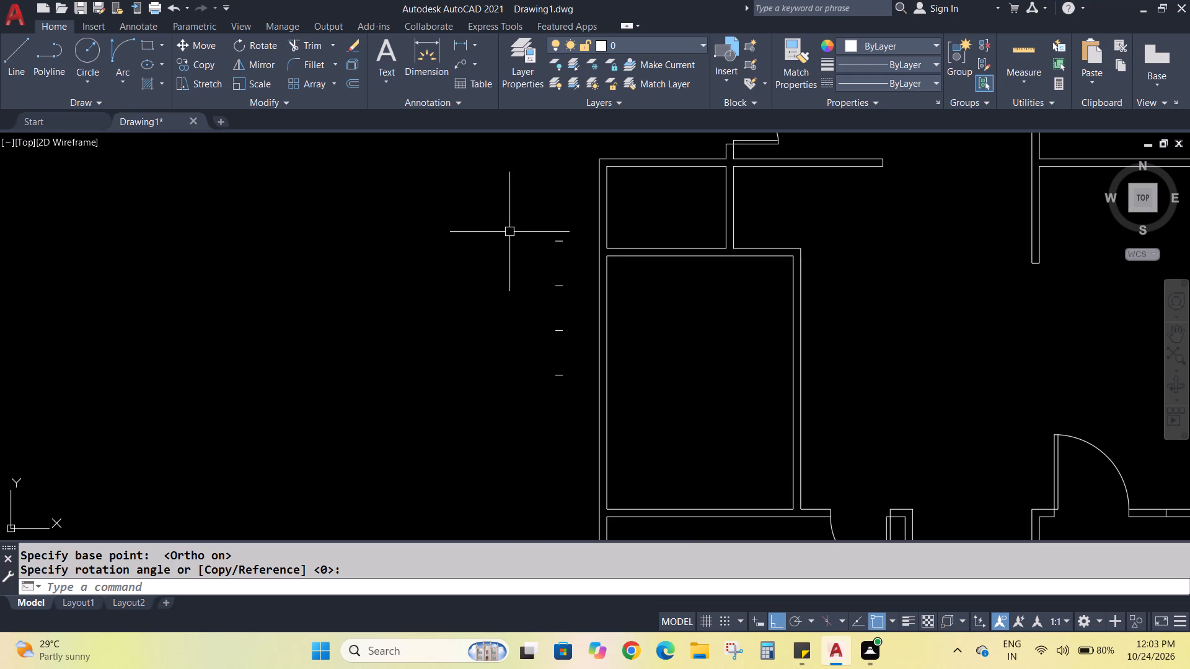
middle_drag(483, 276, 432, 228)
scroll(483, 276, up, 1)
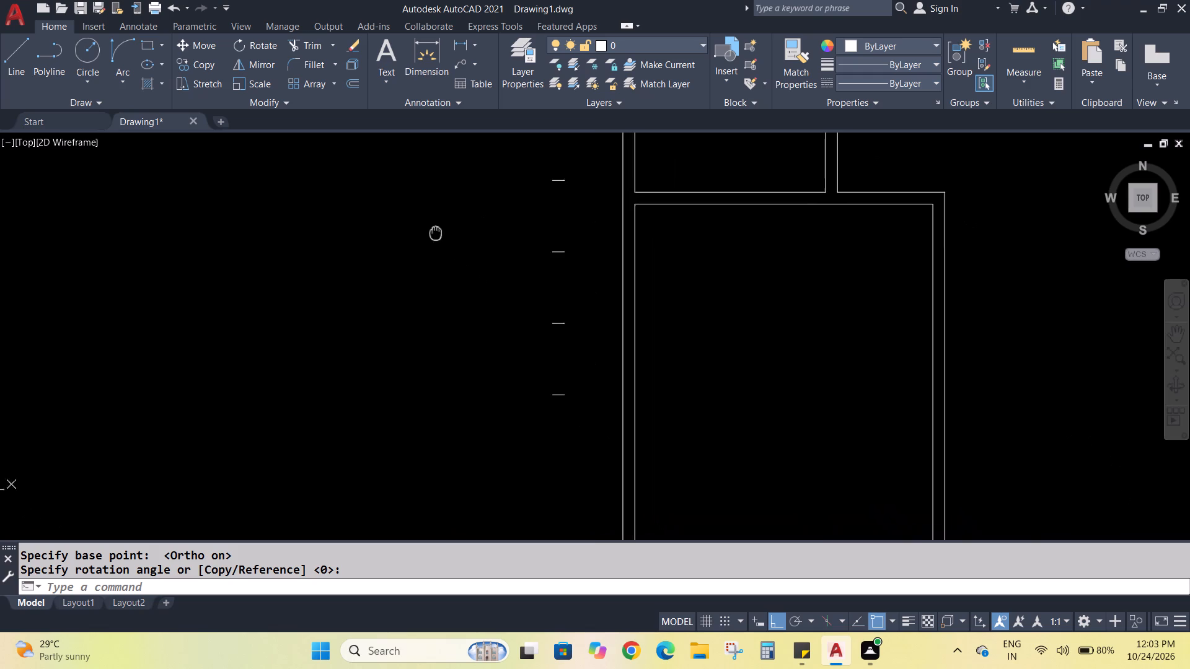
middle_drag(432, 228, 418, 207)
click(487, 131)
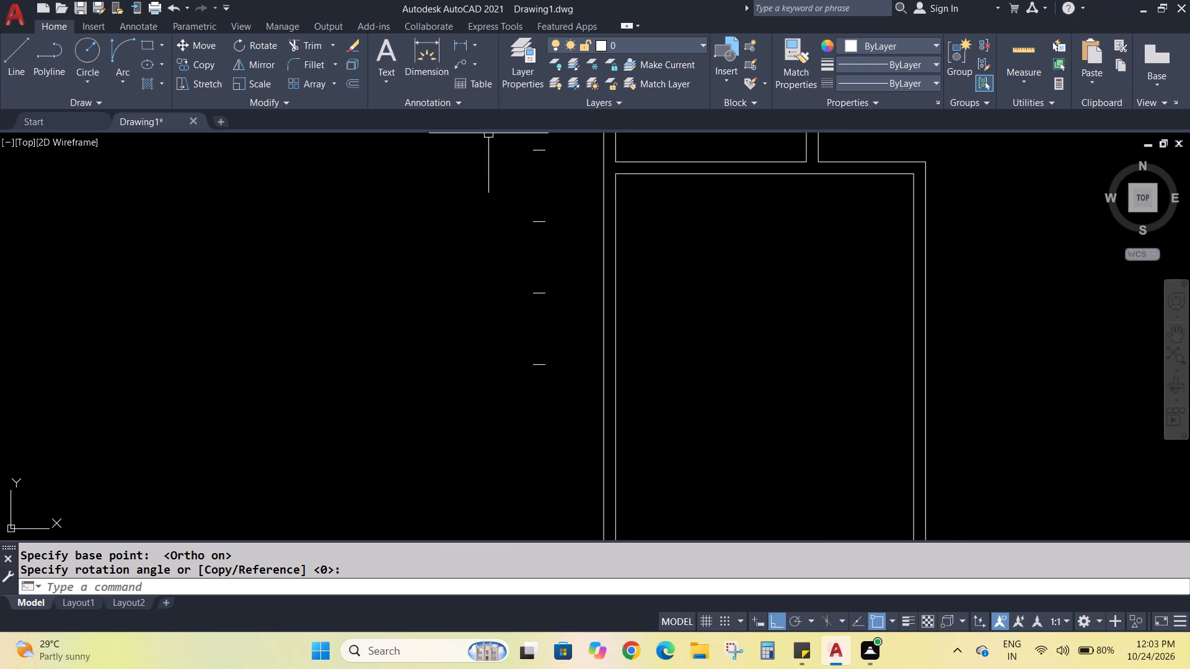
click(503, 140)
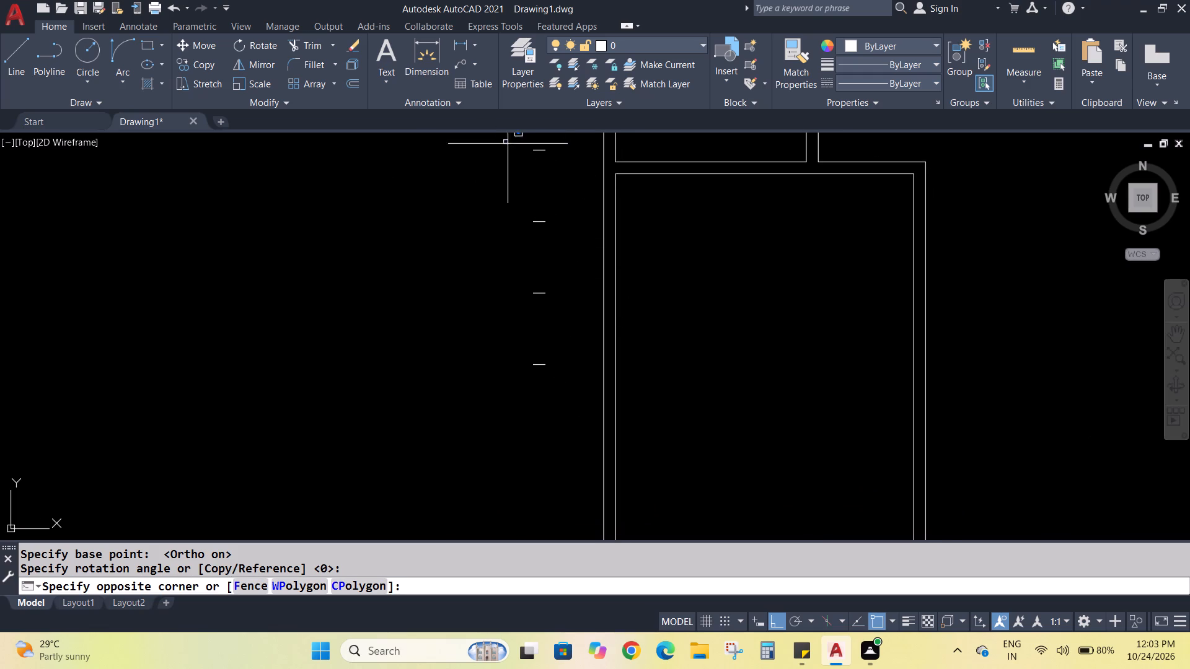
click(566, 385)
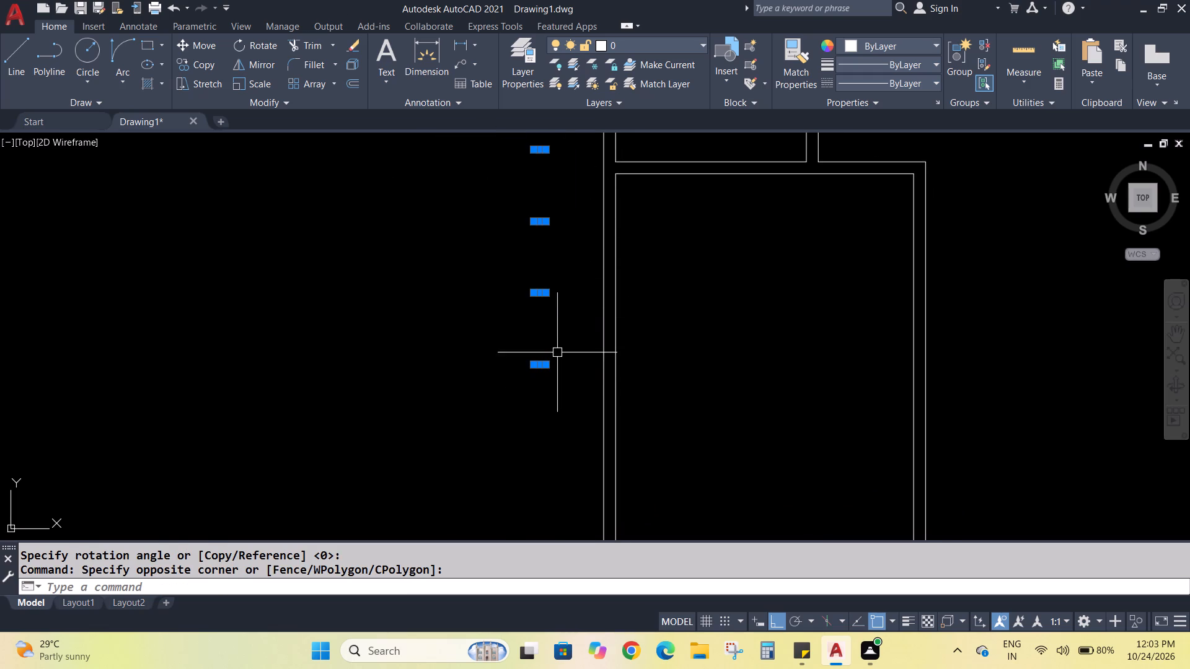
click(206, 46)
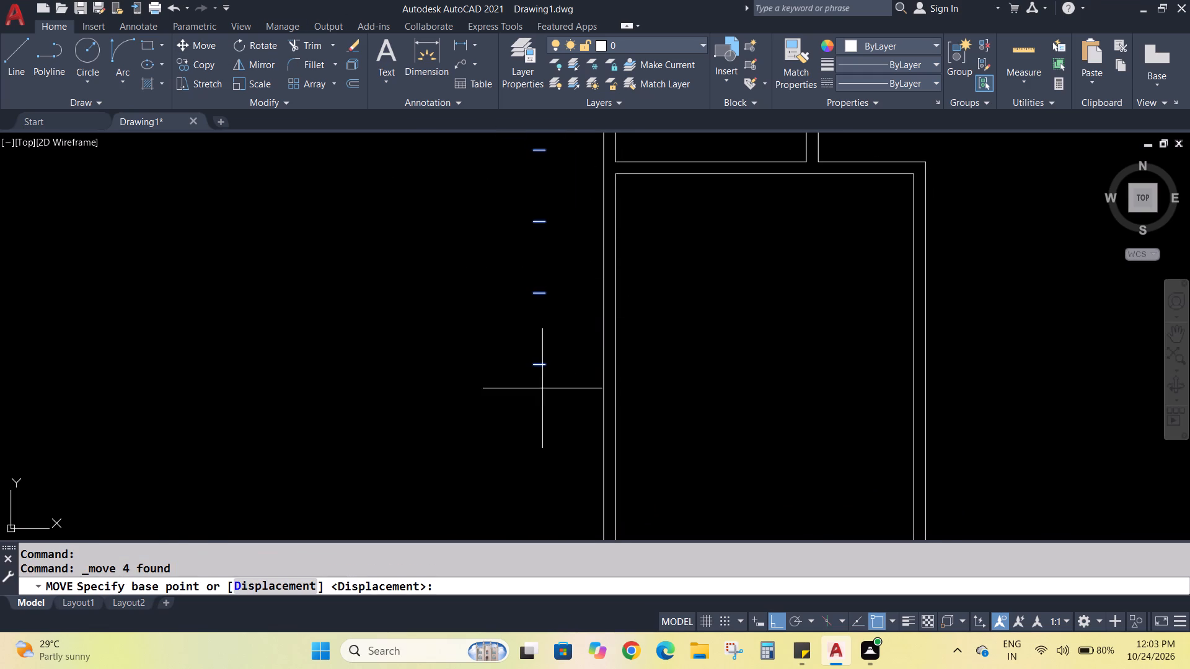
click(545, 365)
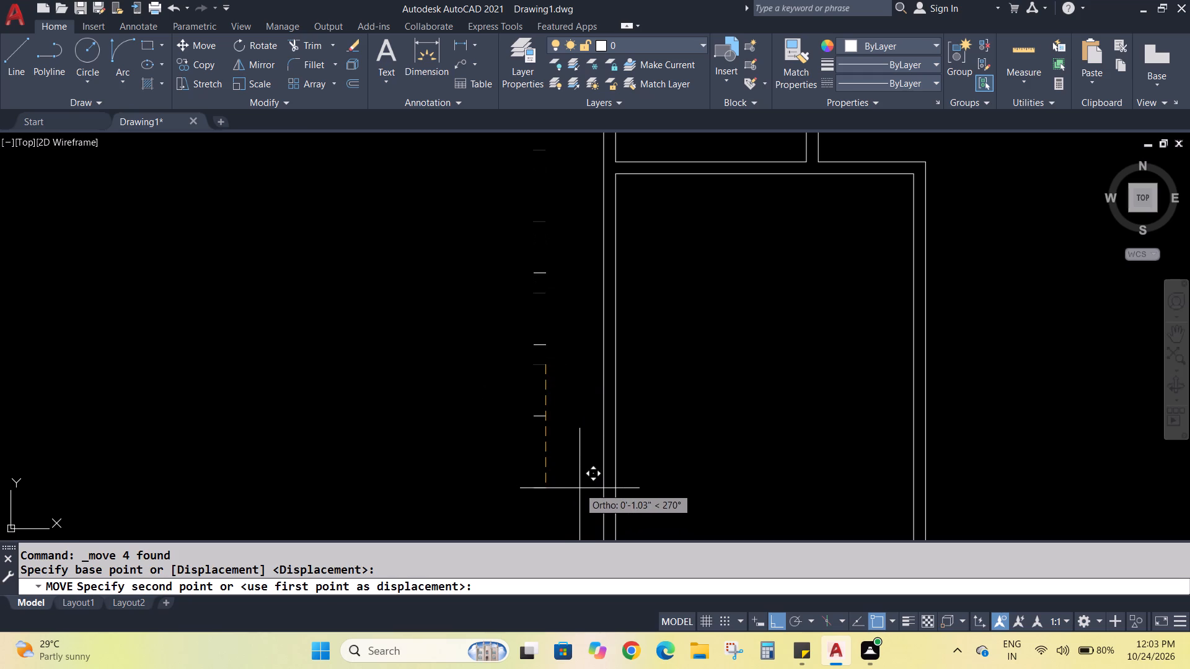
click(563, 504)
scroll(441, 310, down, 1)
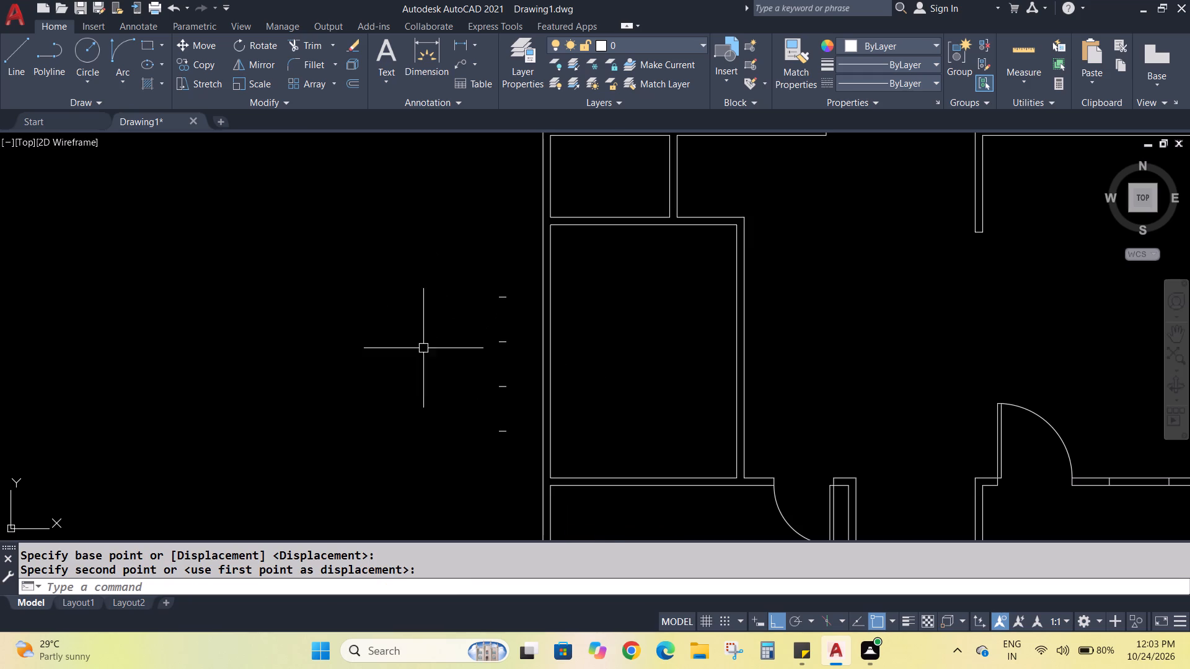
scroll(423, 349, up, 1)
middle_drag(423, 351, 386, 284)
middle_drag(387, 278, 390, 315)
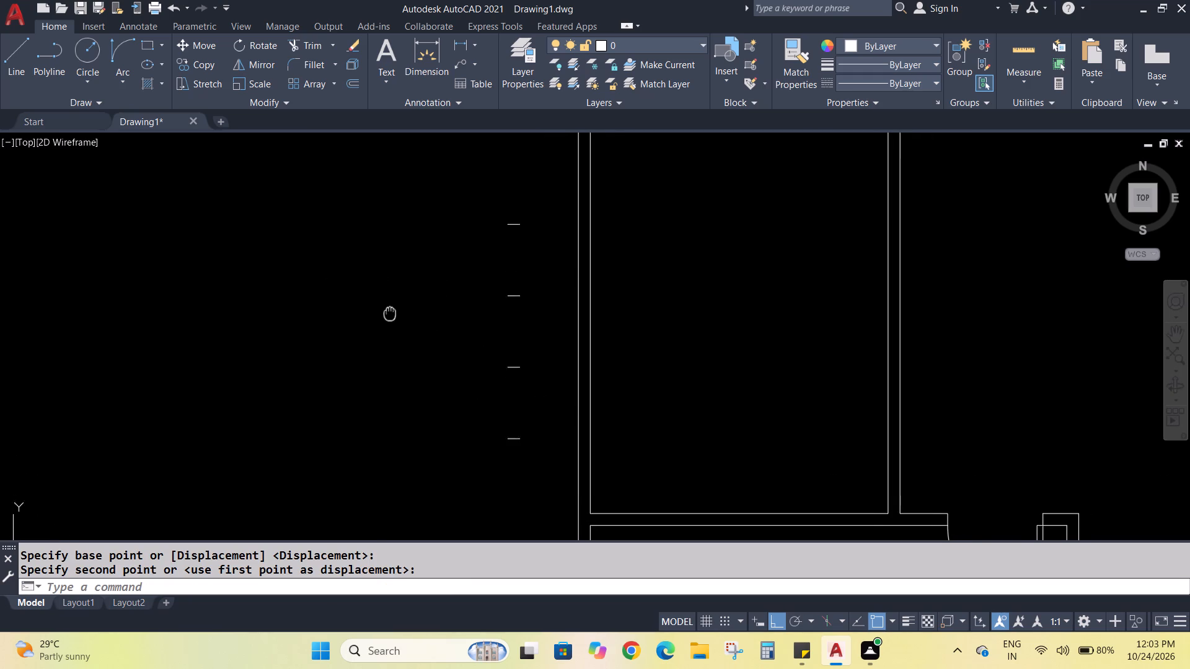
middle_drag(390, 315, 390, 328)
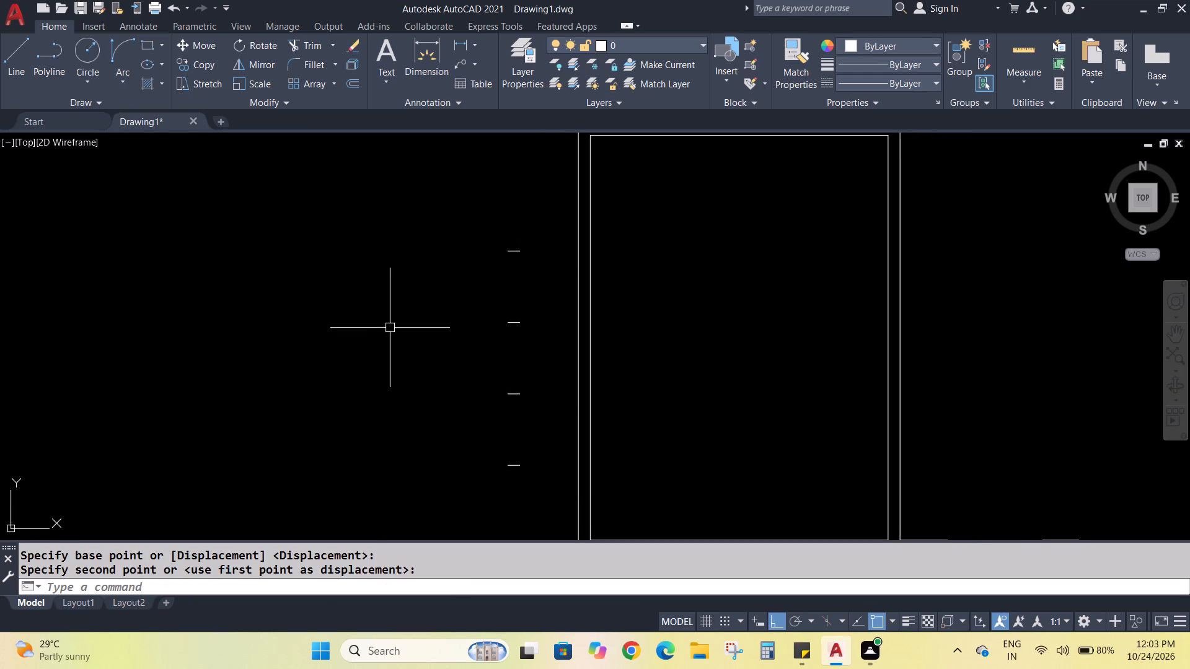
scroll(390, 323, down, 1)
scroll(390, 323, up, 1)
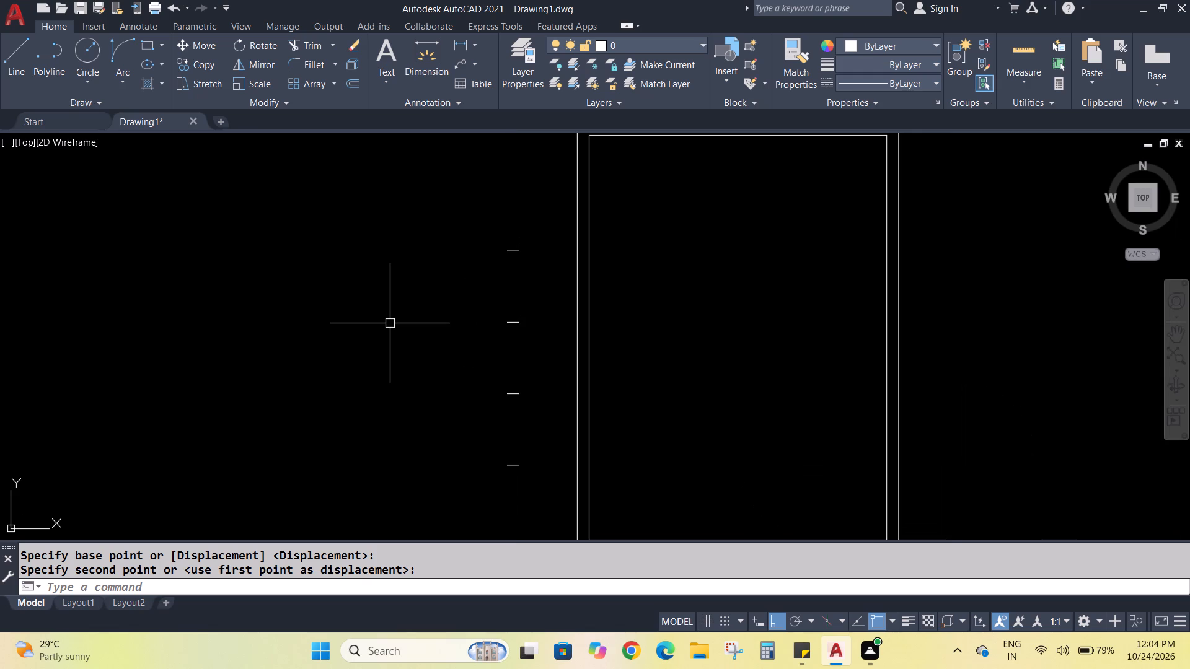
Move the four stacked divider lines into the middle-left room's outer wall with Ortho off, snapping the lowest one's inner end to the inner wall line.
scroll(390, 323, down, 1)
scroll(389, 318, up, 1)
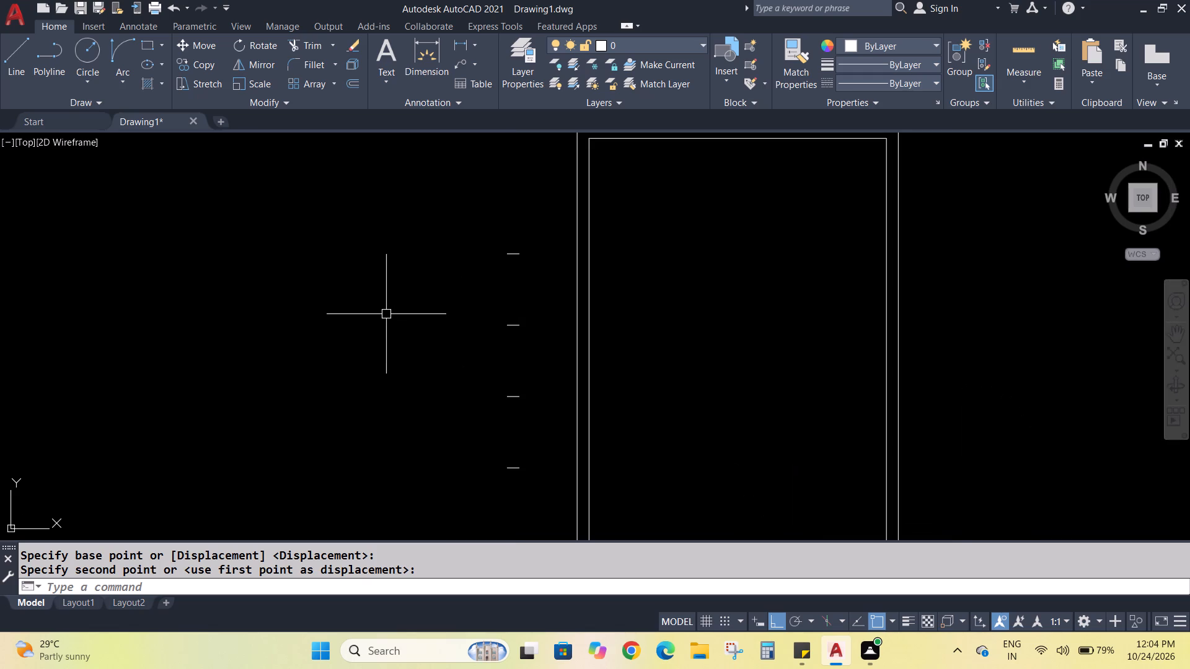
middle_click(383, 307)
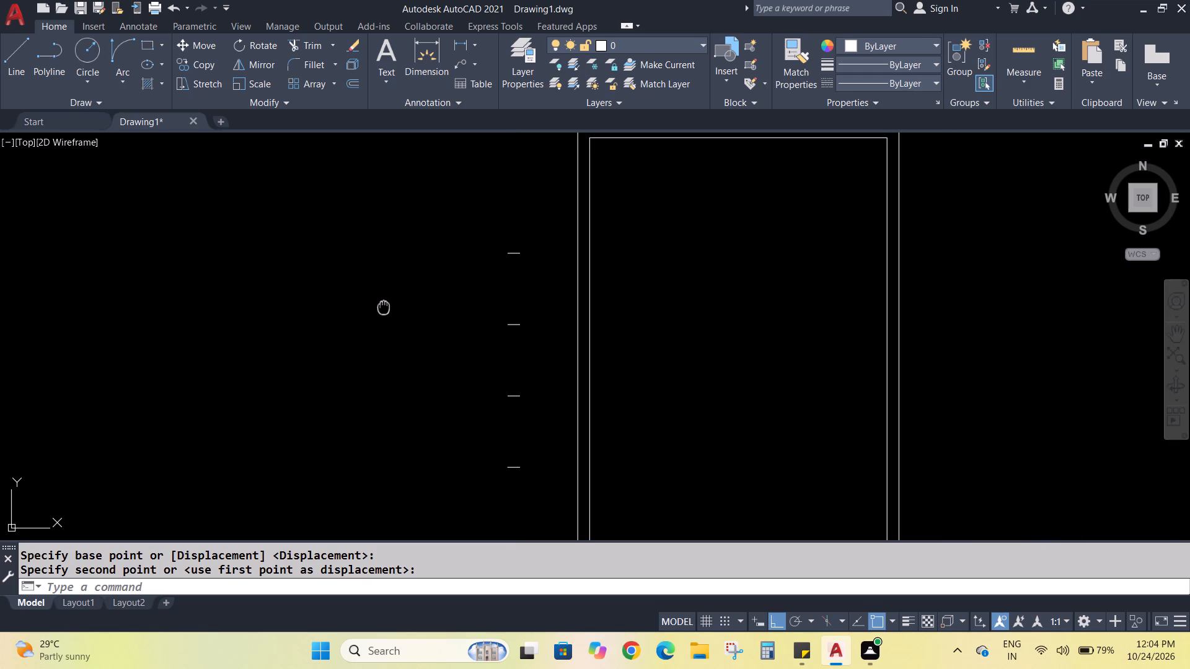
scroll(384, 307, down, 1)
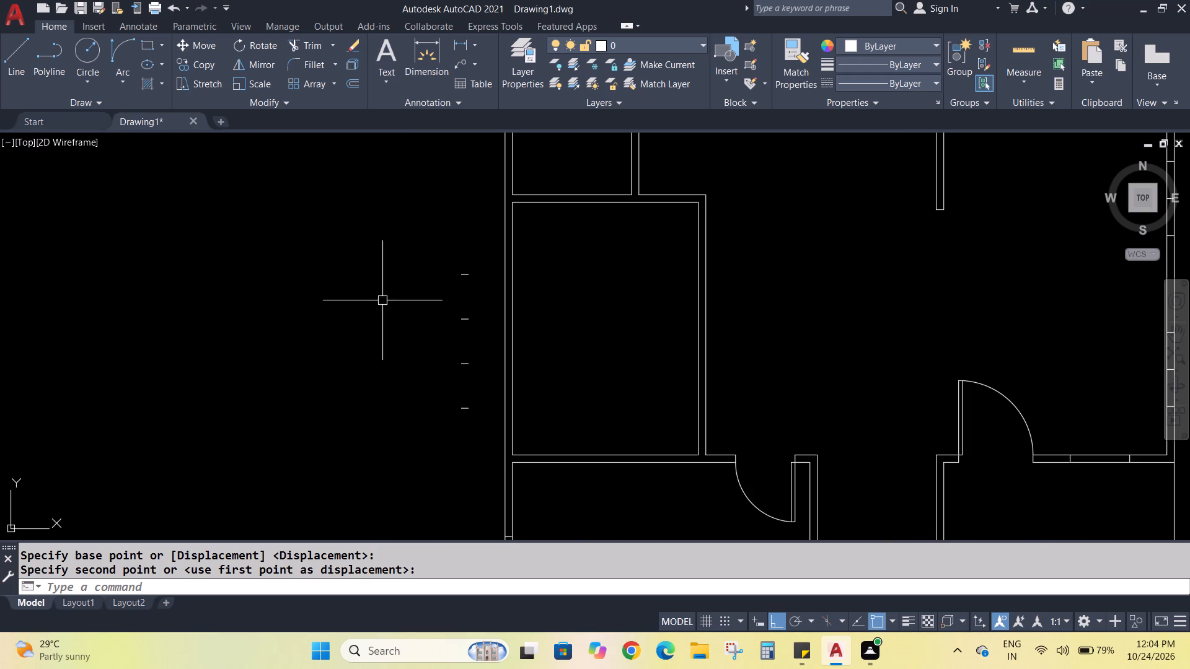
drag(430, 247, 435, 264)
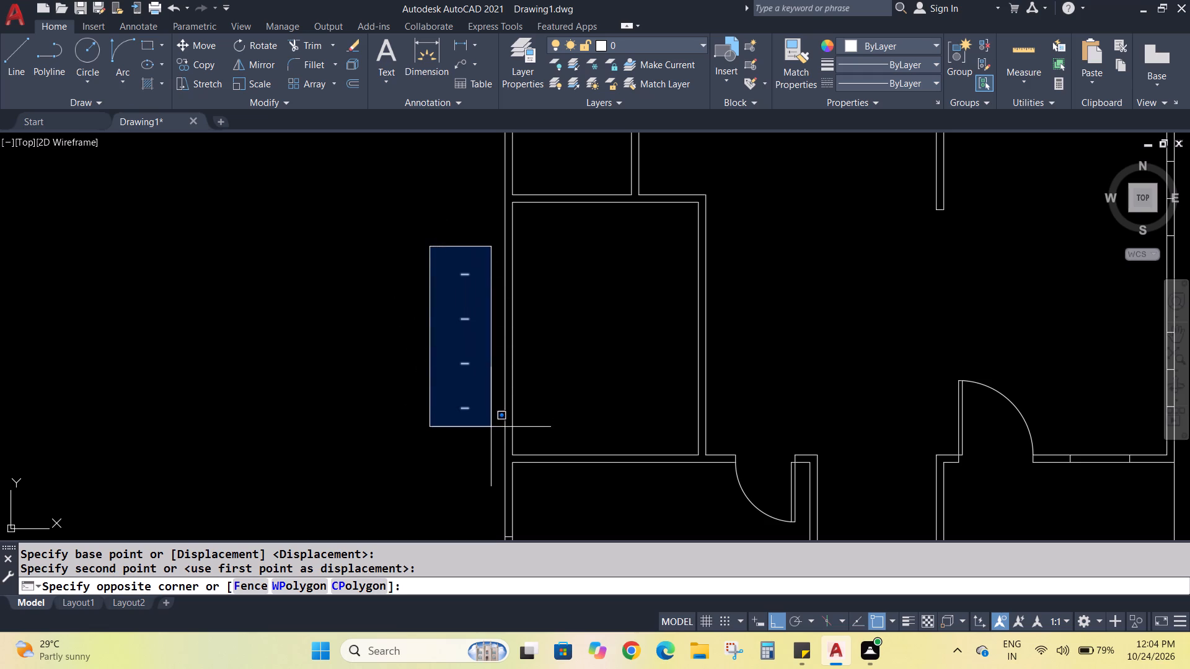
click(487, 431)
scroll(449, 407, up, 3)
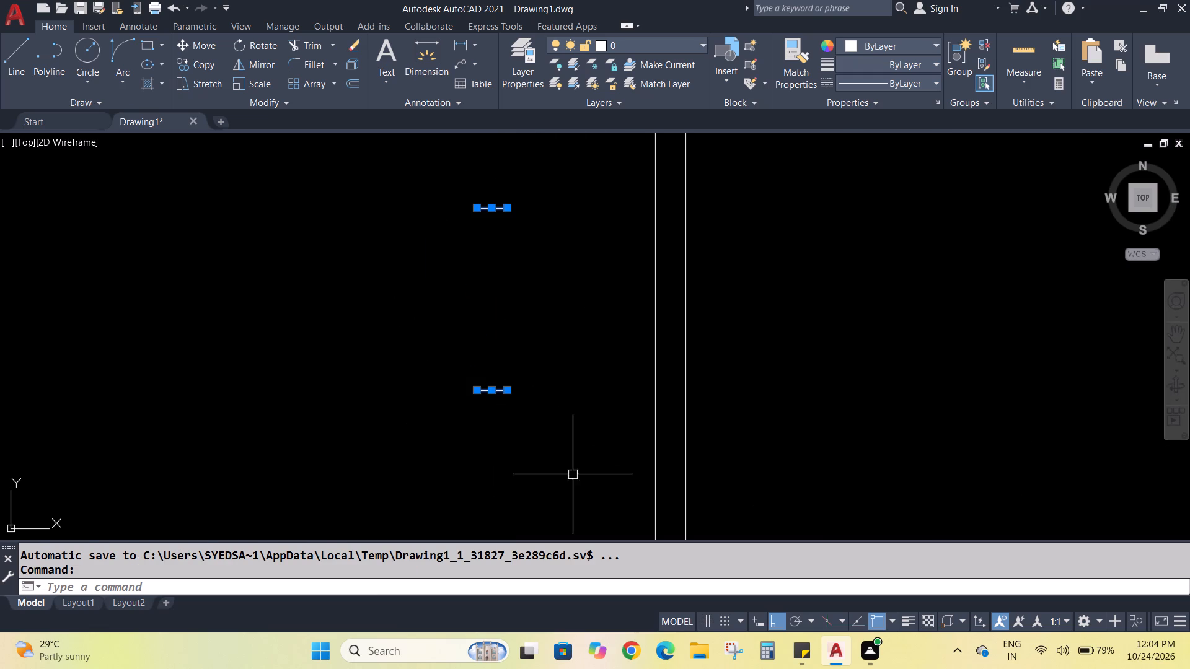
click(207, 42)
click(509, 393)
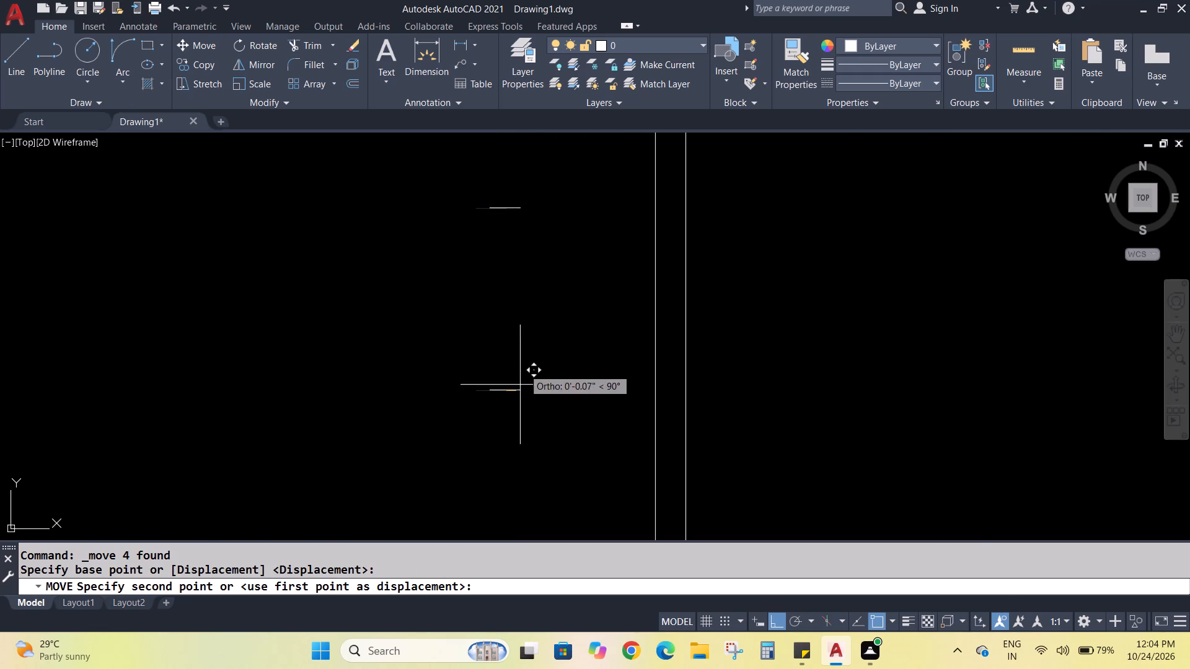
scroll(524, 368, down, 4)
scroll(528, 367, up, 1)
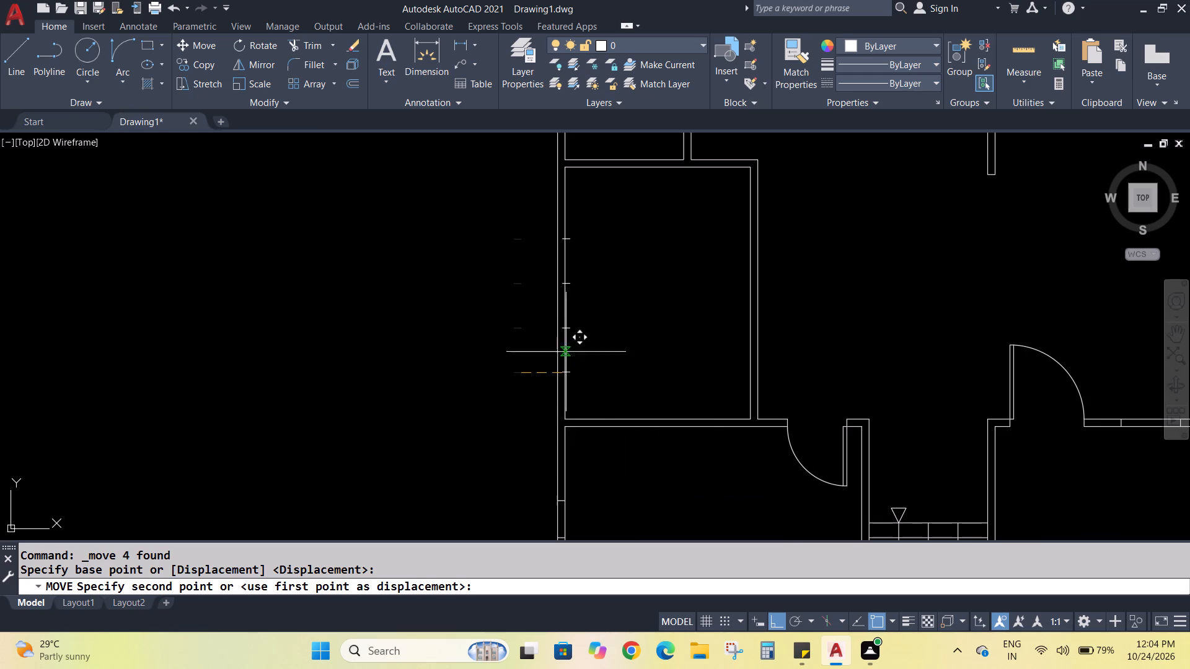
click(769, 622)
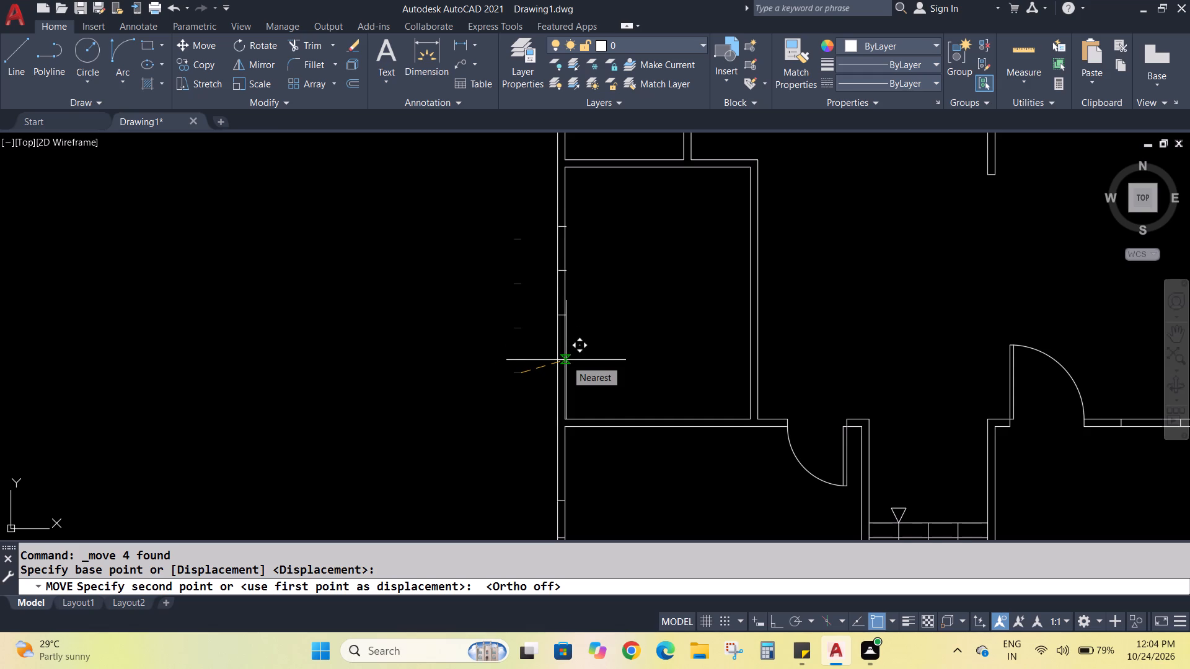
scroll(563, 360, up, 1)
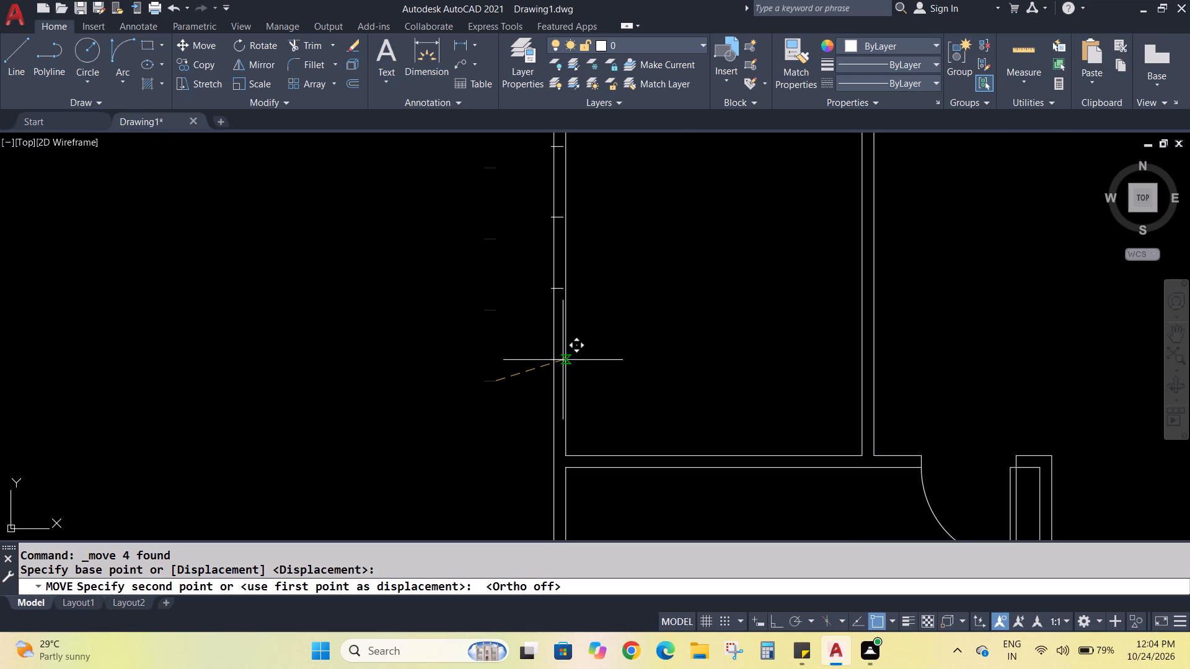
scroll(563, 360, up, 1)
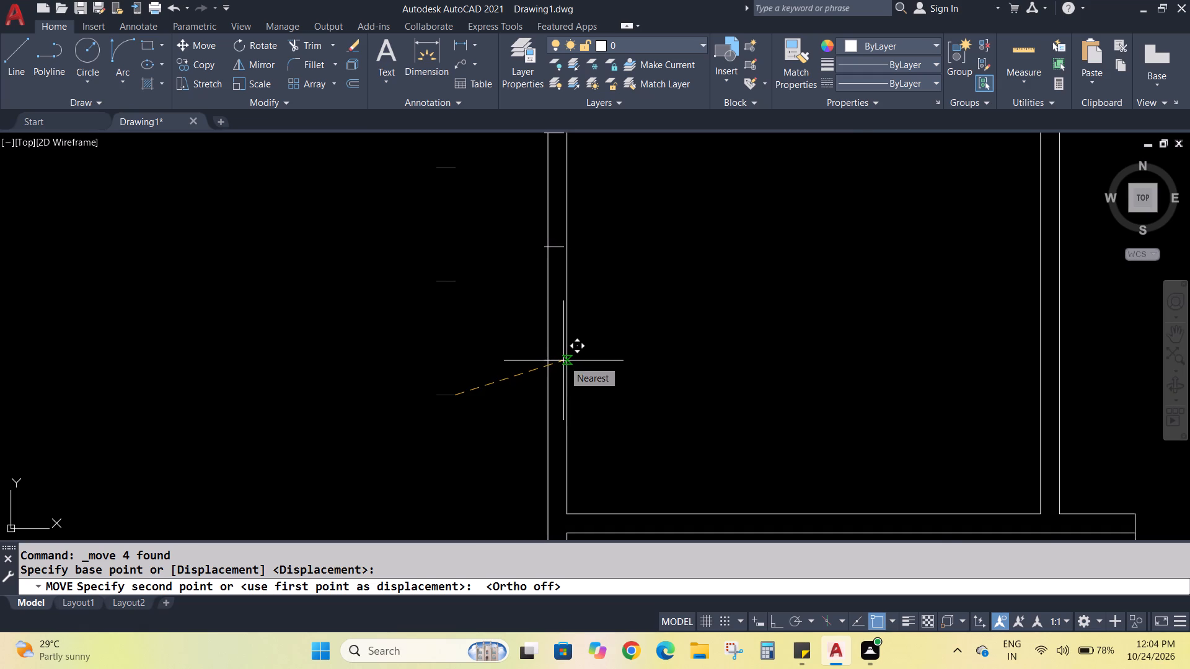
scroll(563, 362, down, 2)
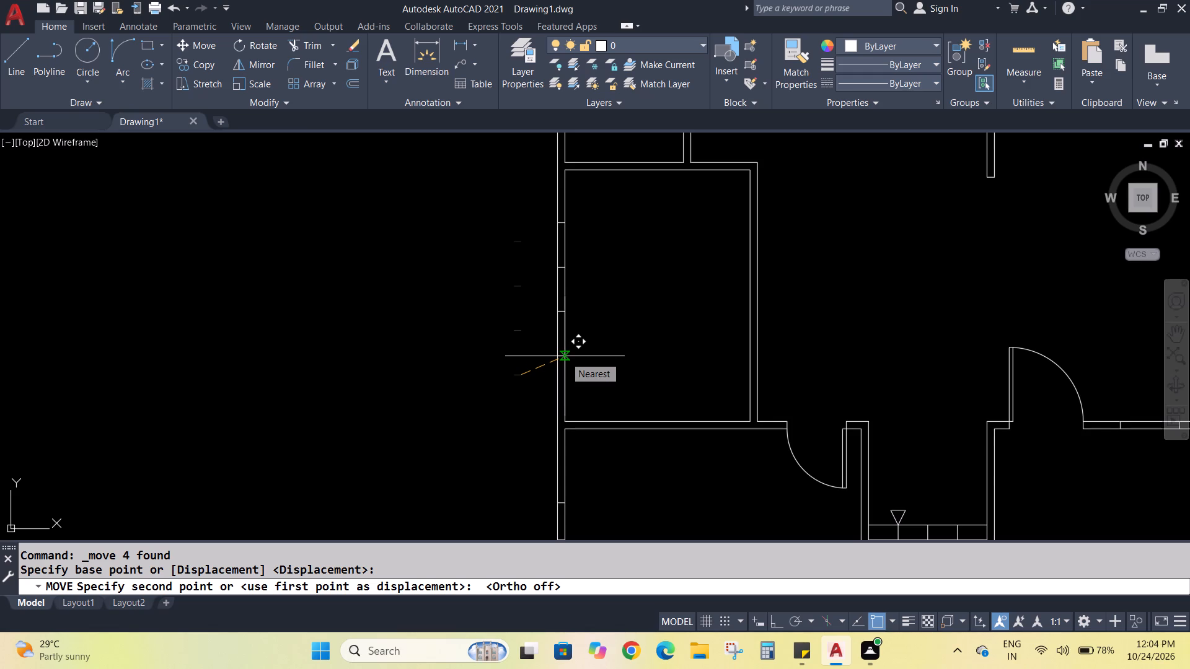
click(565, 356)
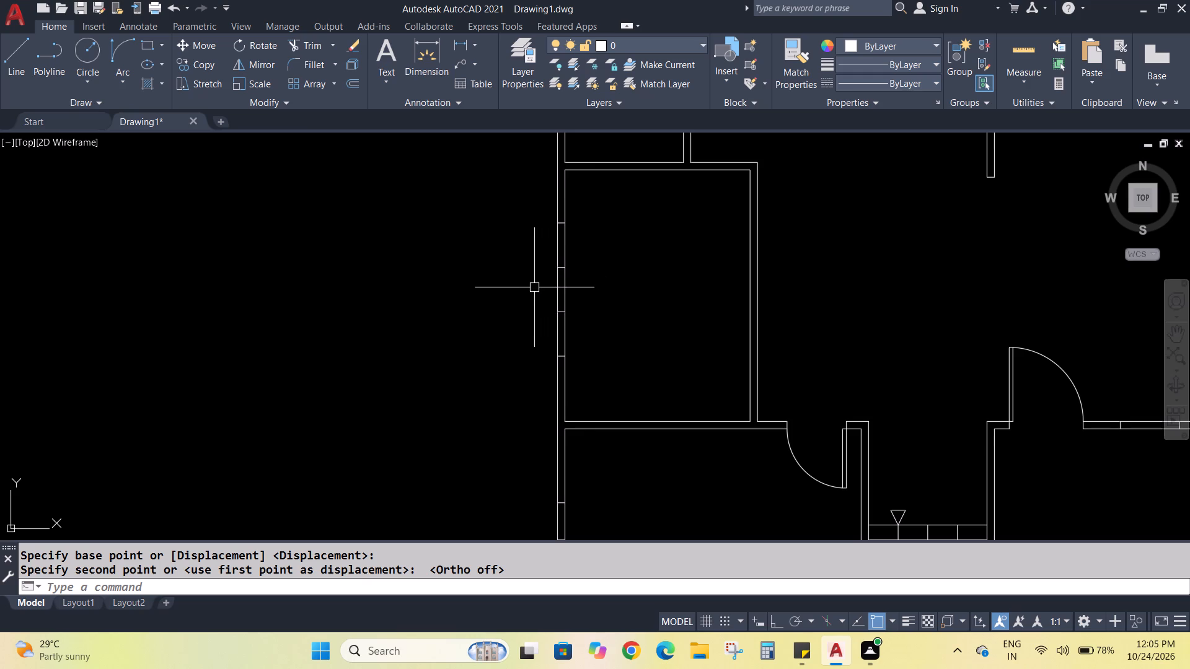
Extend the inner line of the middle-left room's top wall to the outer face of its right-hand wall.
middle_drag(527, 289, 317, 216)
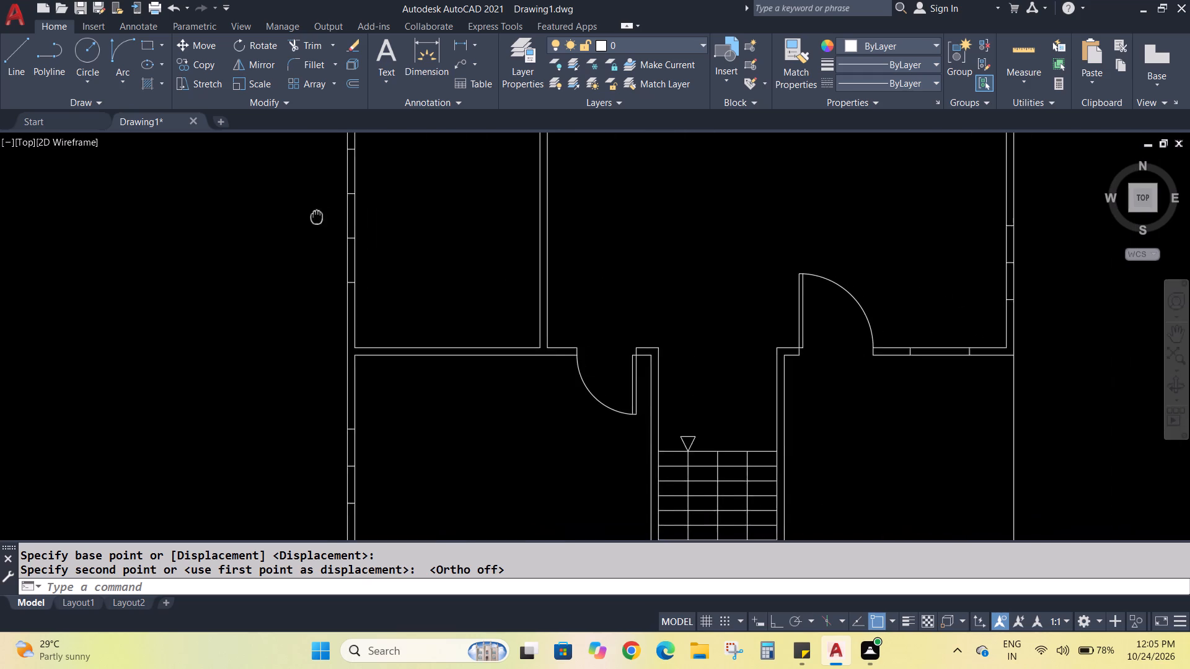
middle_drag(317, 216, 285, 234)
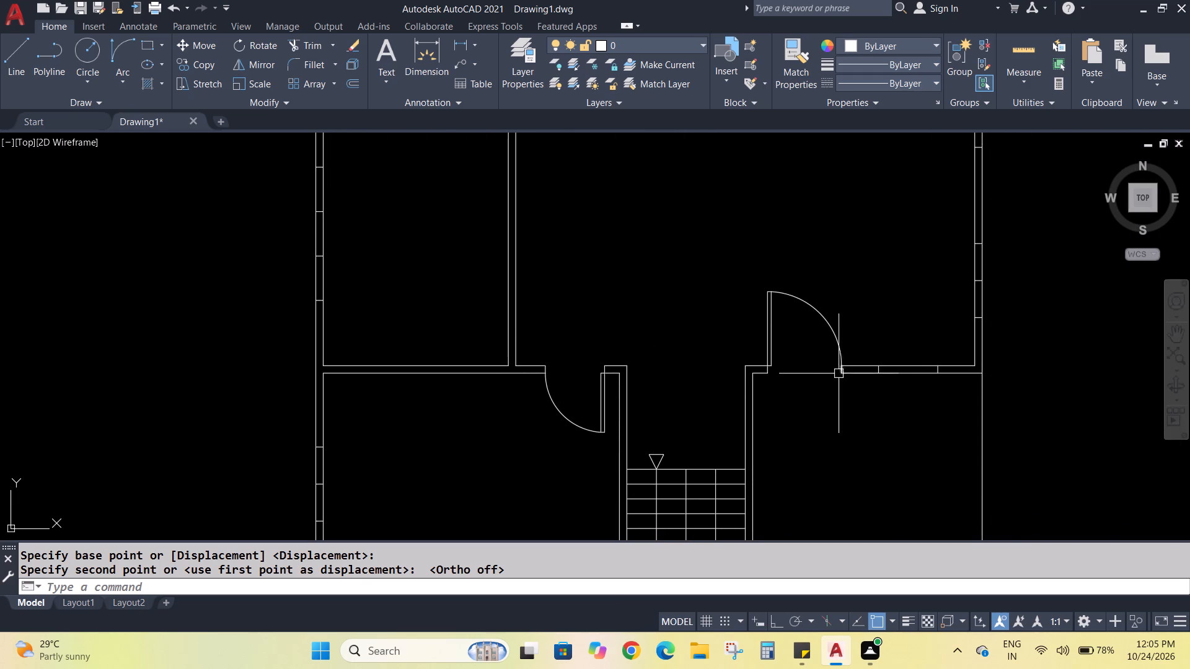
scroll(665, 364, down, 2)
scroll(495, 211, up, 3)
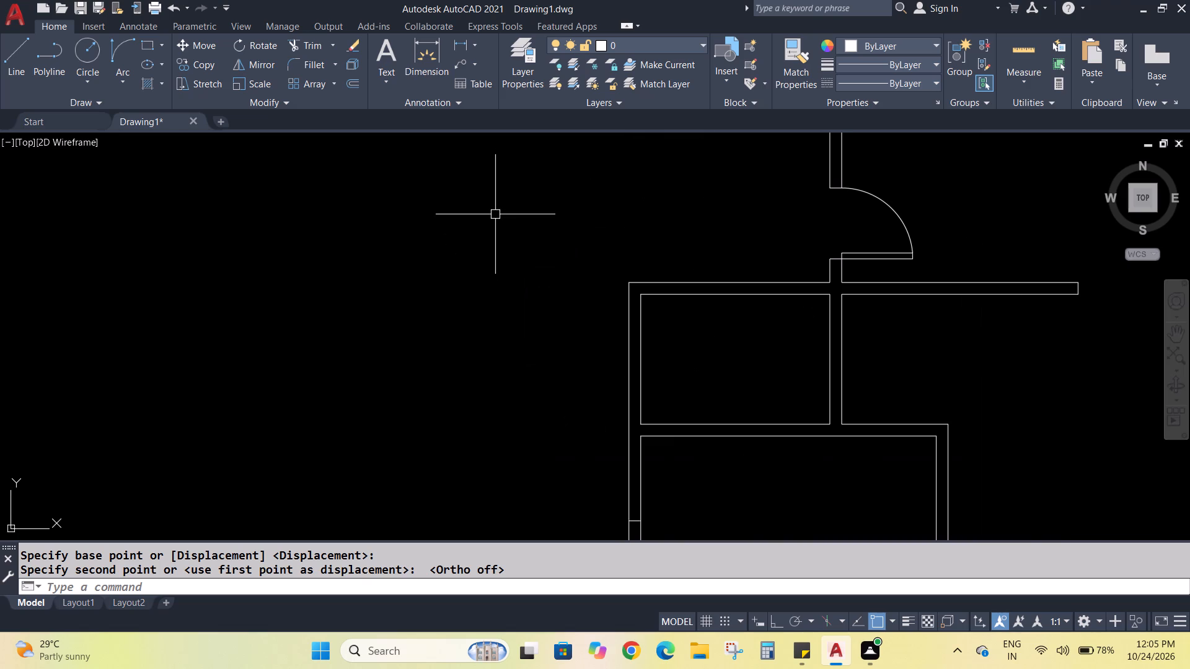
middle_drag(757, 579, 586, 304)
middle_drag(483, 378, 290, 151)
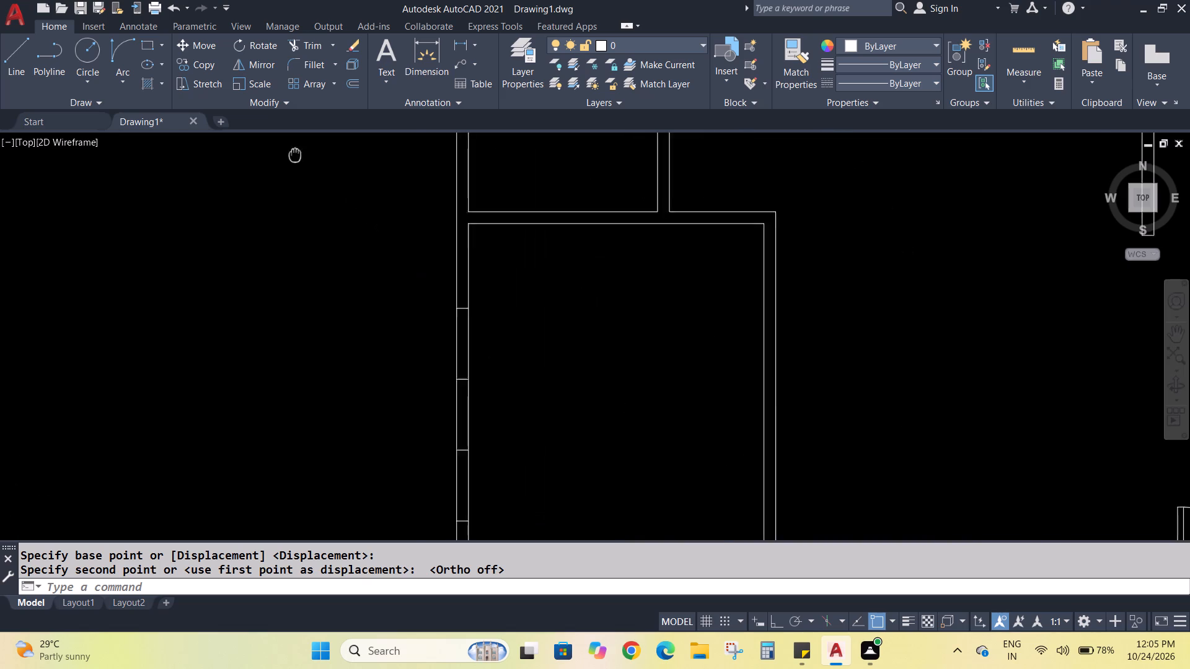
middle_drag(290, 151, 258, 105)
scroll(489, 344, down, 1)
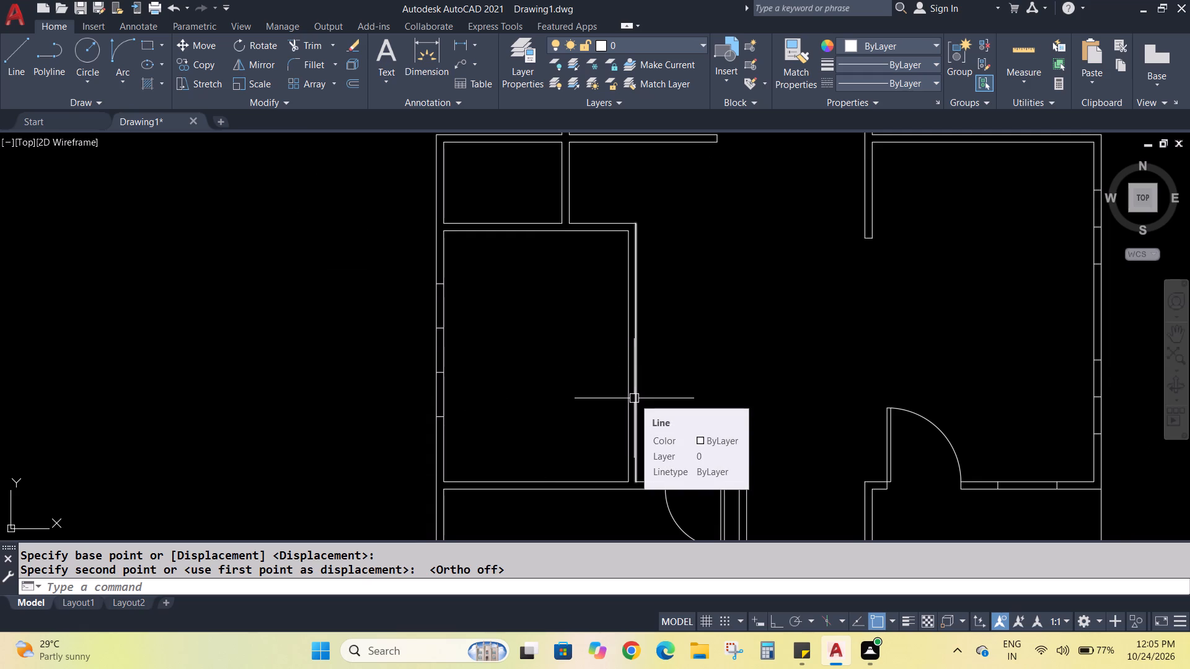
scroll(619, 227, up, 2)
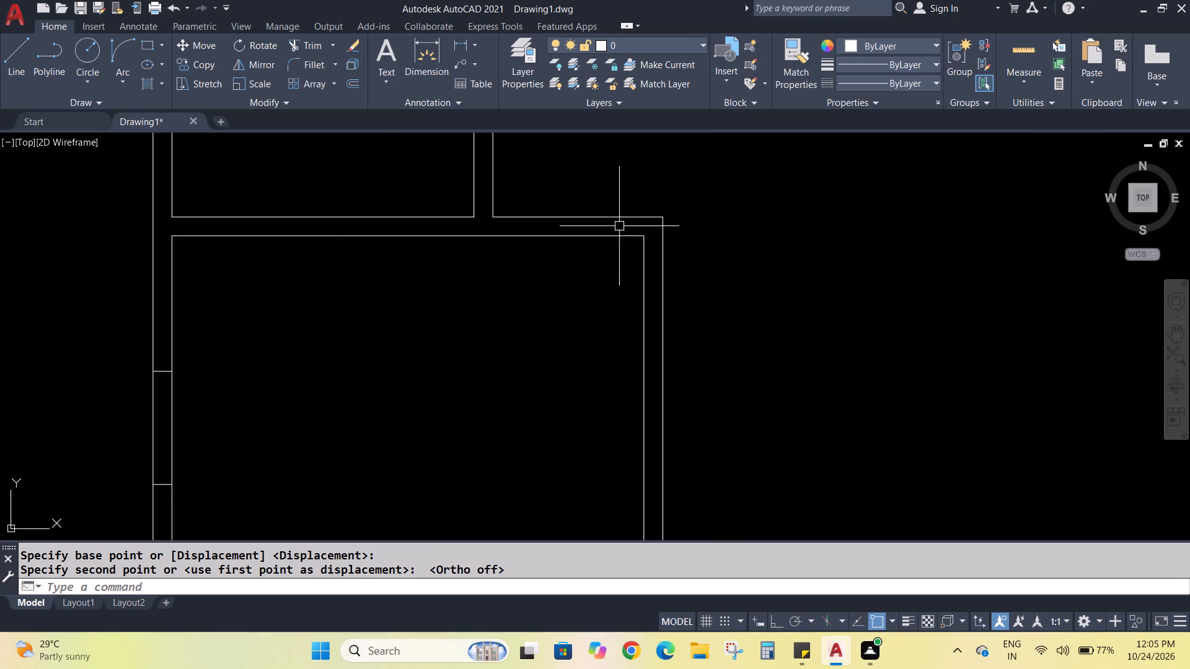
scroll(620, 228, up, 1)
text(EX)
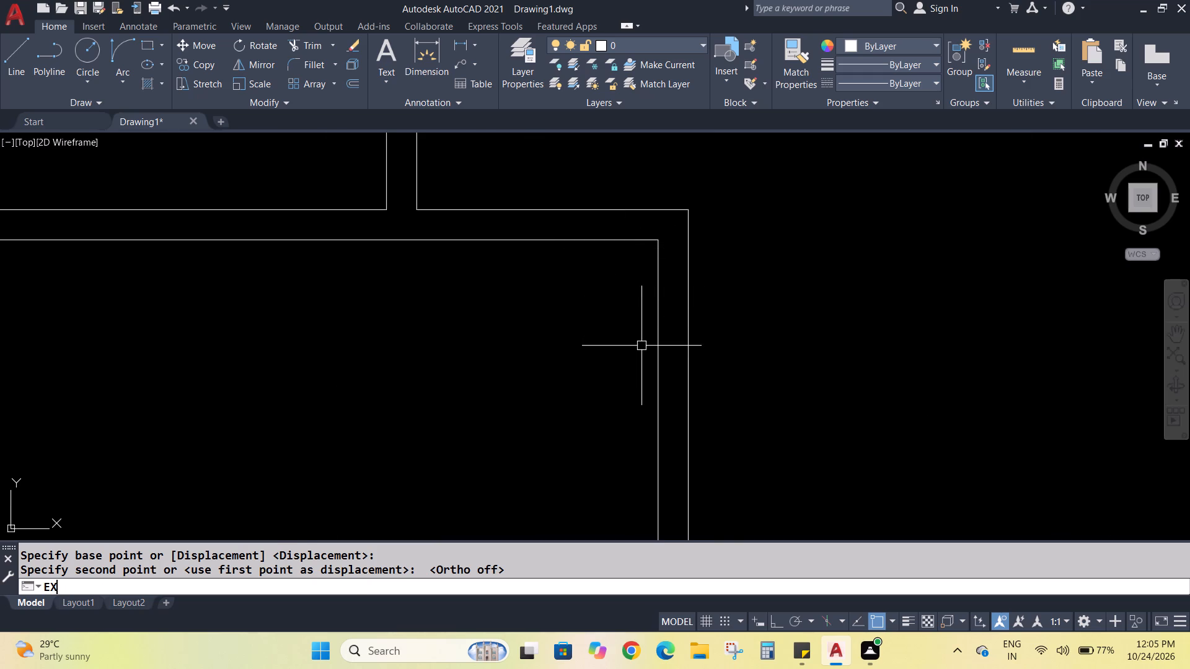
key(Return)
click(631, 240)
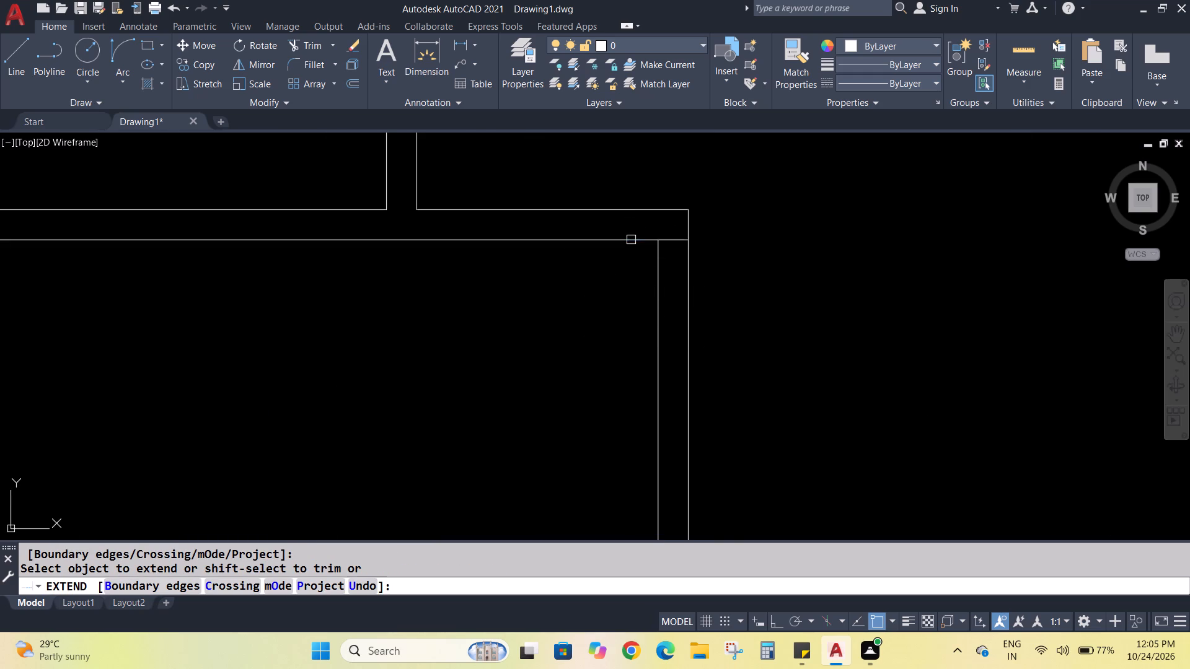
key(Escape)
key(Escape)
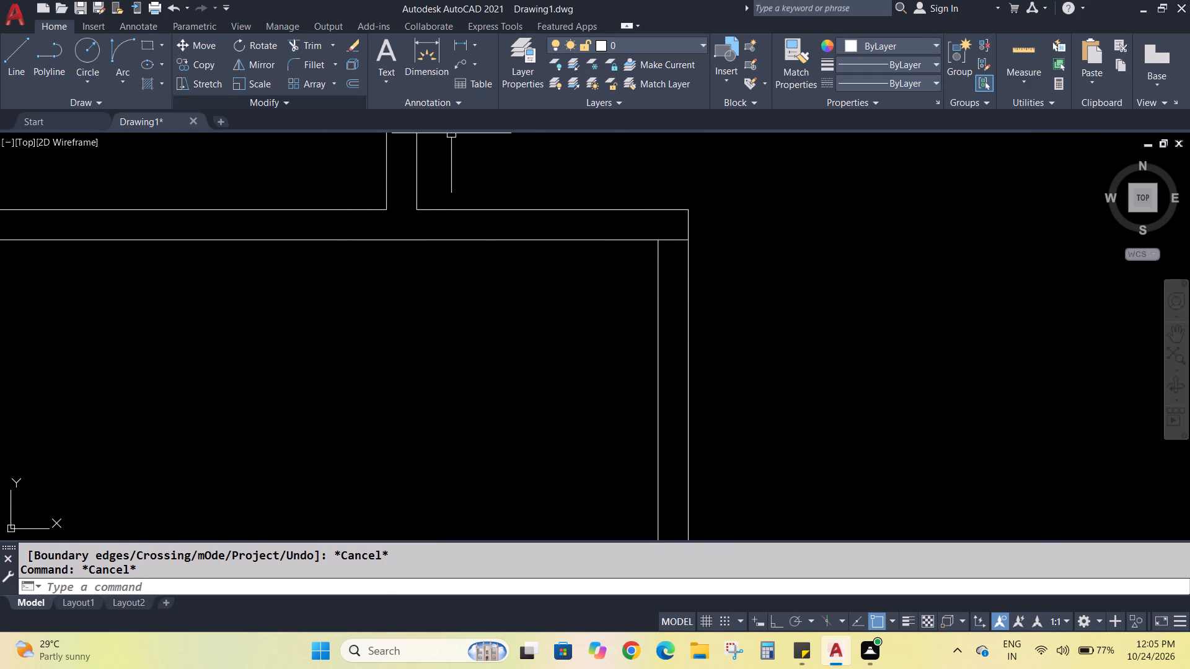
Offset the extended top wall line 0.20 downward into the middle-left room.
key(o)
key(Return)
key(0)
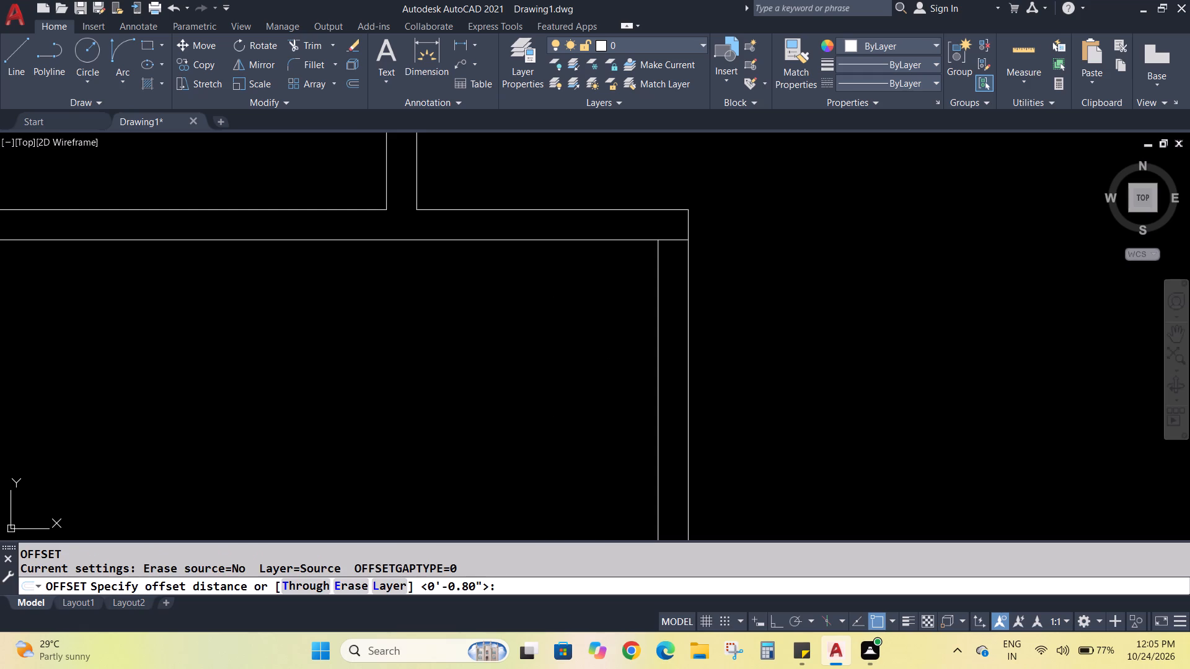
key(period)
key(2)
key(0)
key(Return)
click(594, 242)
click(599, 286)
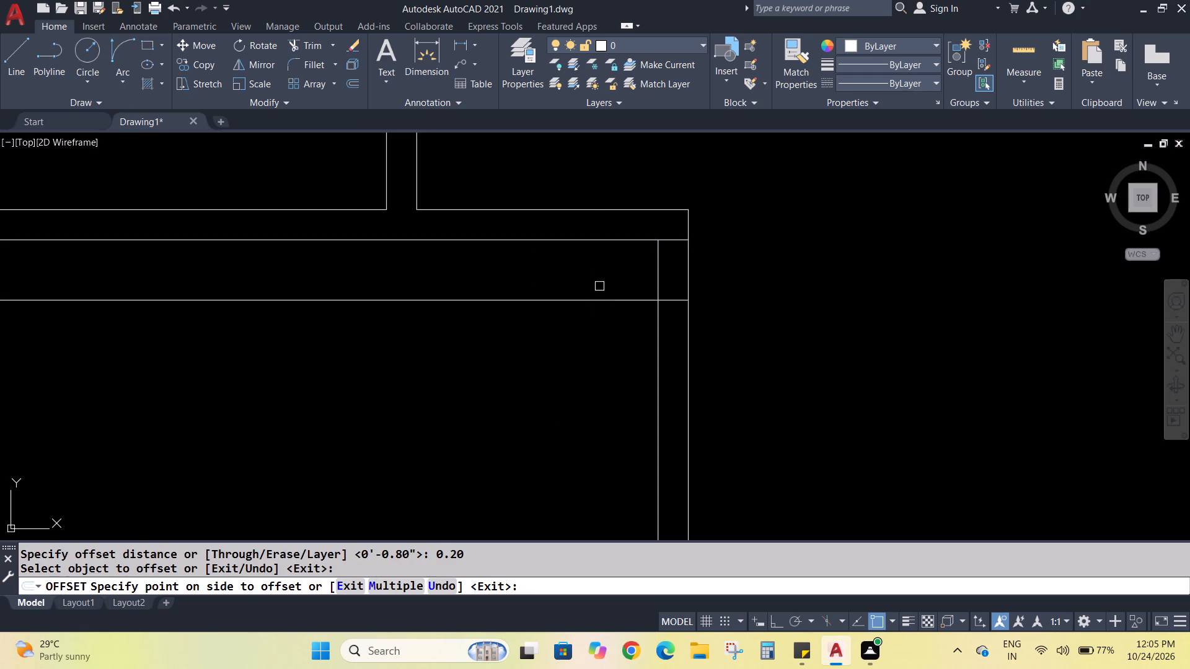
key(Escape)
key(Escape)
Trim the offset line inside the room, leaving only a short jamb line across the right-hand wall.
text(TR)
key(Return)
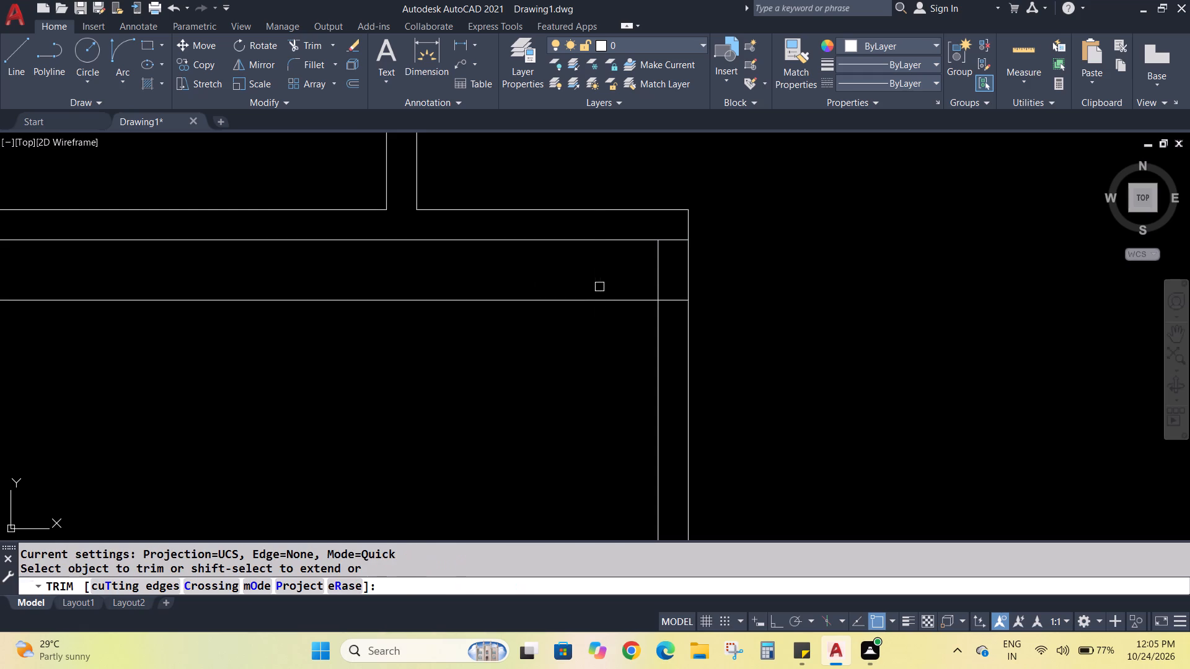
click(598, 300)
key(Escape)
key(Escape)
key(Escape)
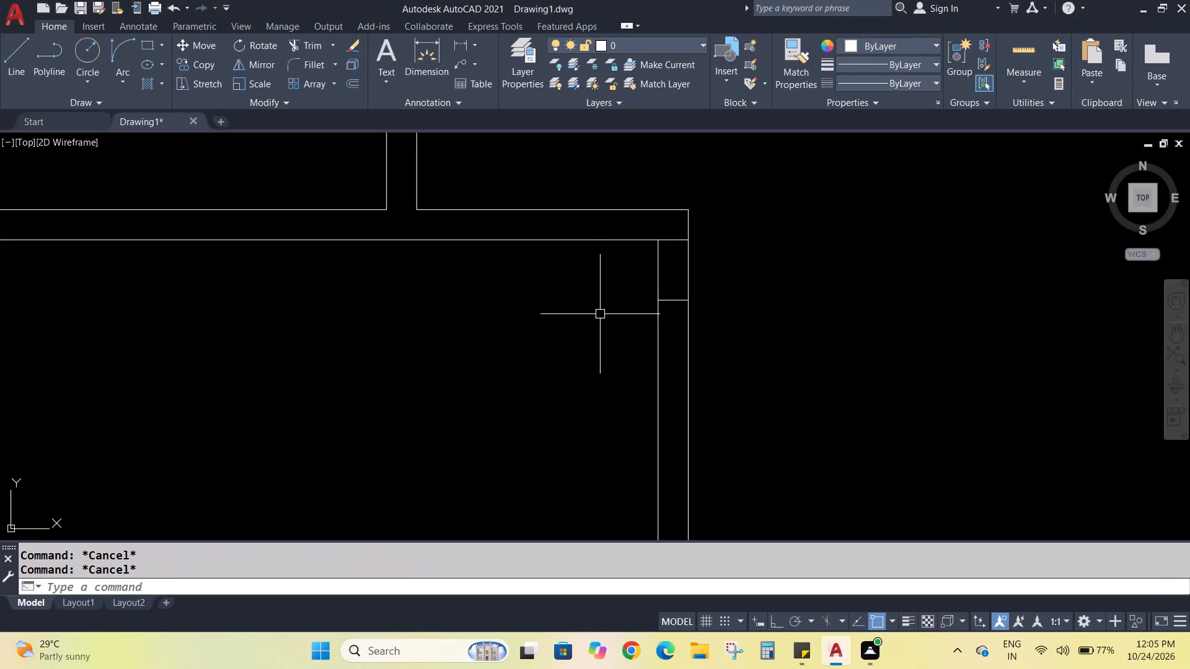
Offset the short jamb line 0.80 downward within the middle-left room's right-hand wall to mark the door width.
key(o)
key(Return)
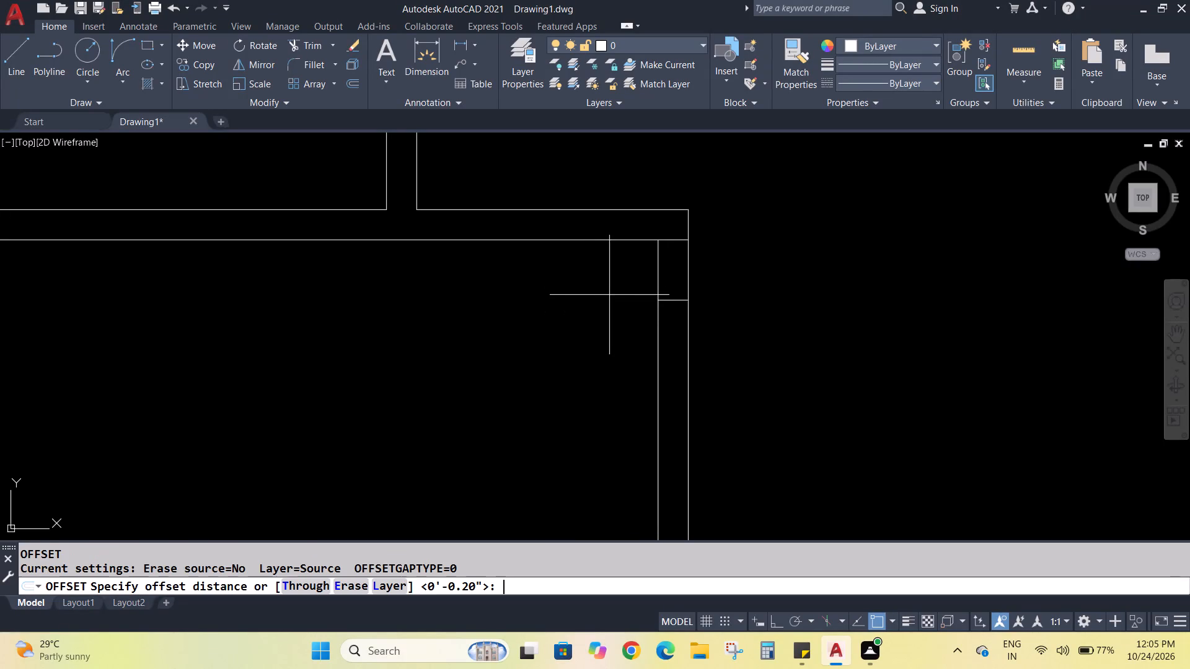
key(0)
key(period)
text(80)
key(Return)
click(664, 300)
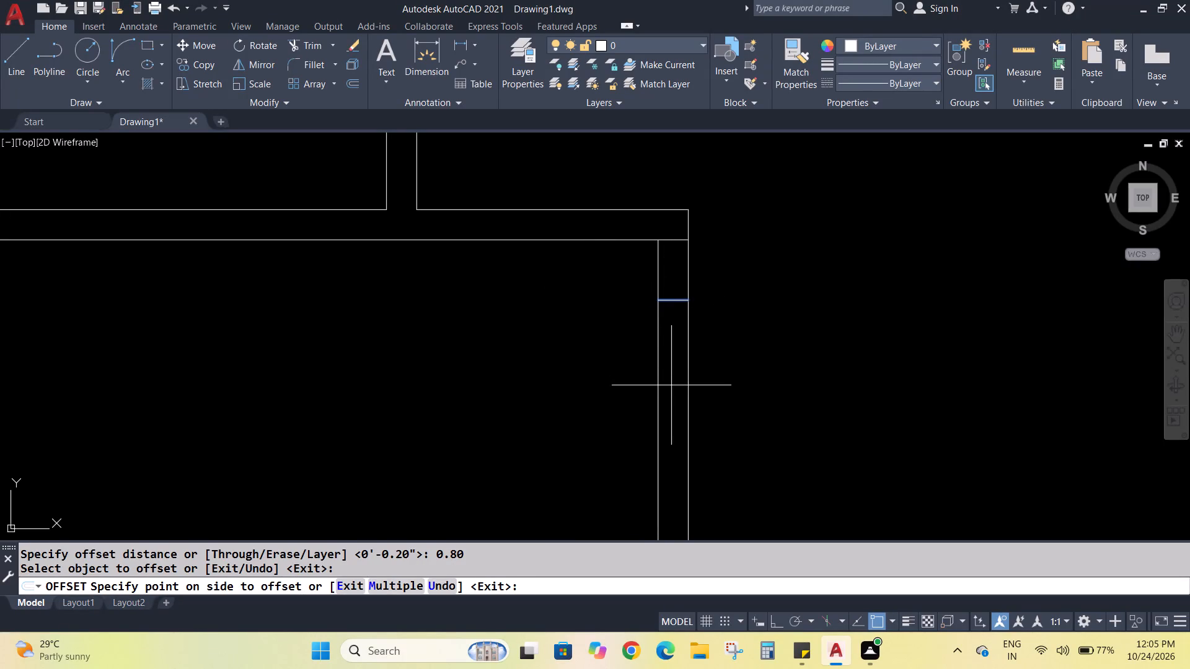
click(671, 387)
scroll(669, 390, down, 2)
scroll(660, 435, up, 1)
middle_drag(641, 423, 579, 406)
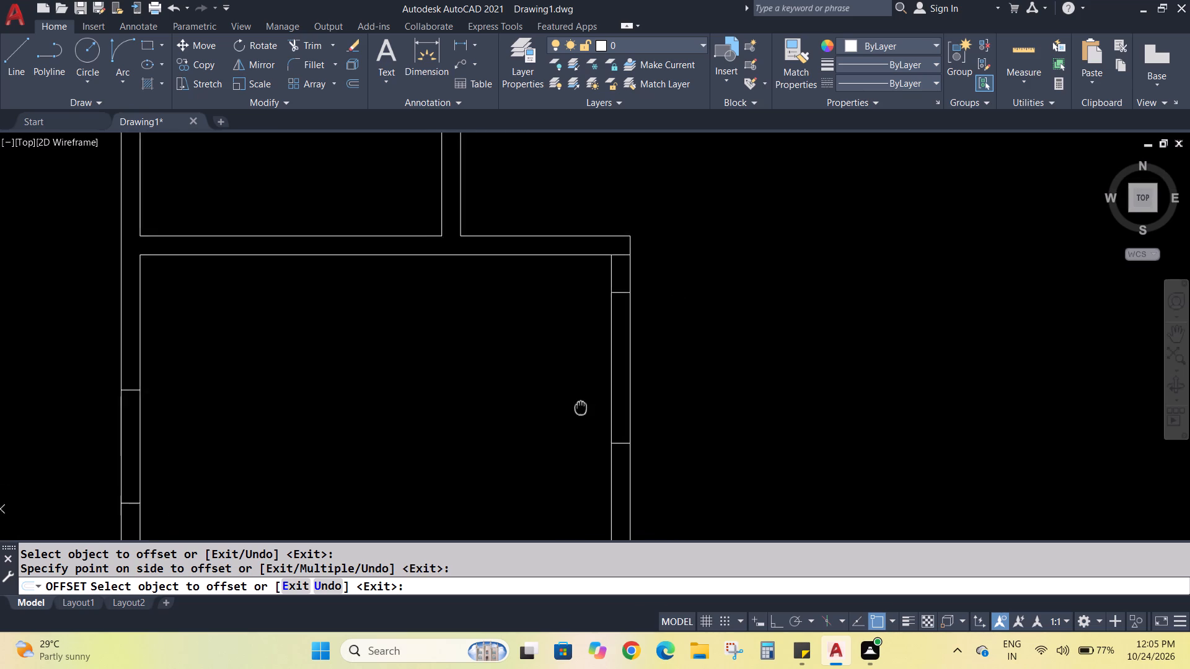
middle_drag(579, 406, 568, 391)
key(Escape)
key(Escape)
Trim both wall lines between the two jamb lines to open the doorway, plus the extended line across the wall's top corner.
key(t)
key(r)
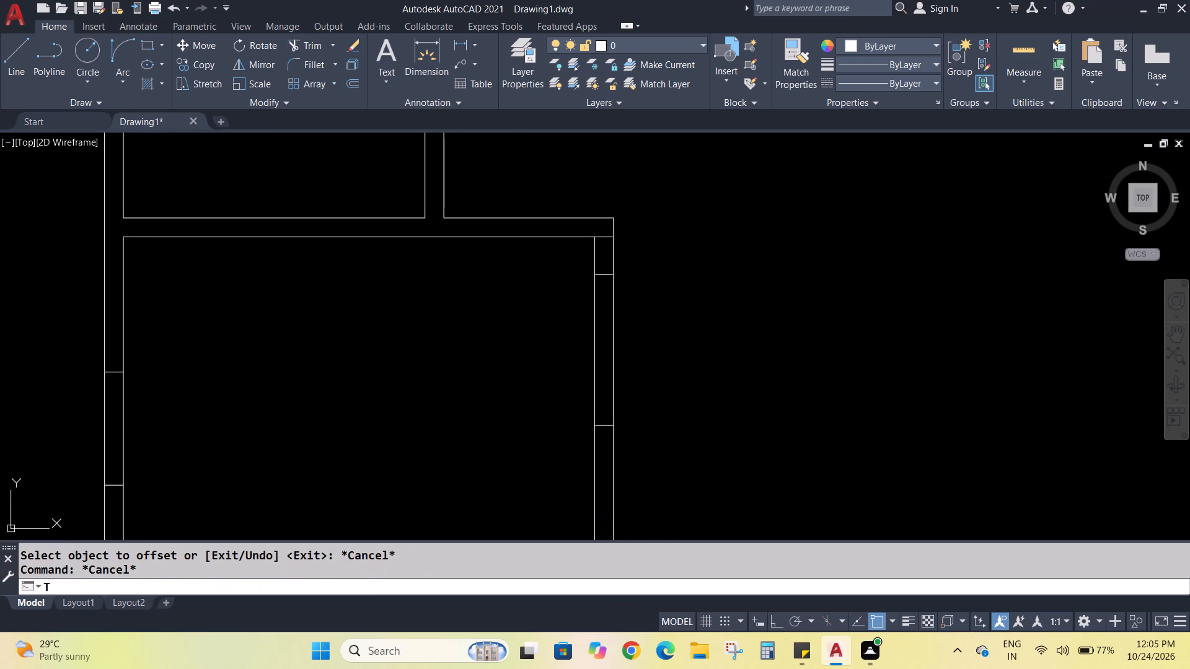
key(Return)
drag(583, 359, 729, 366)
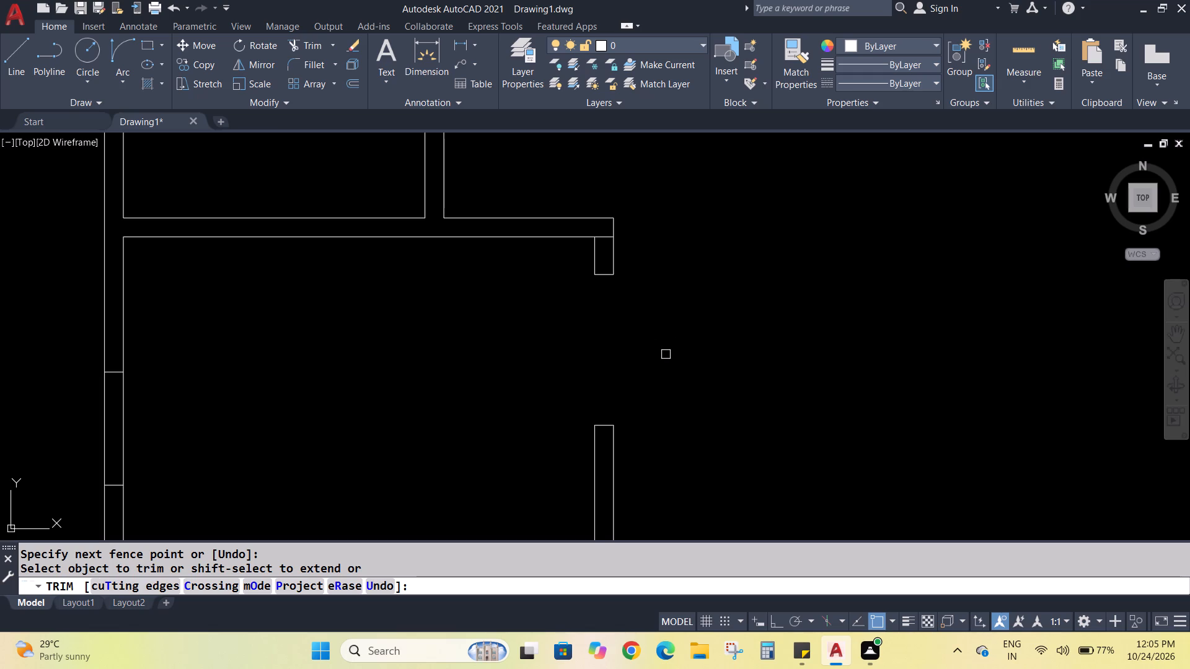
click(602, 235)
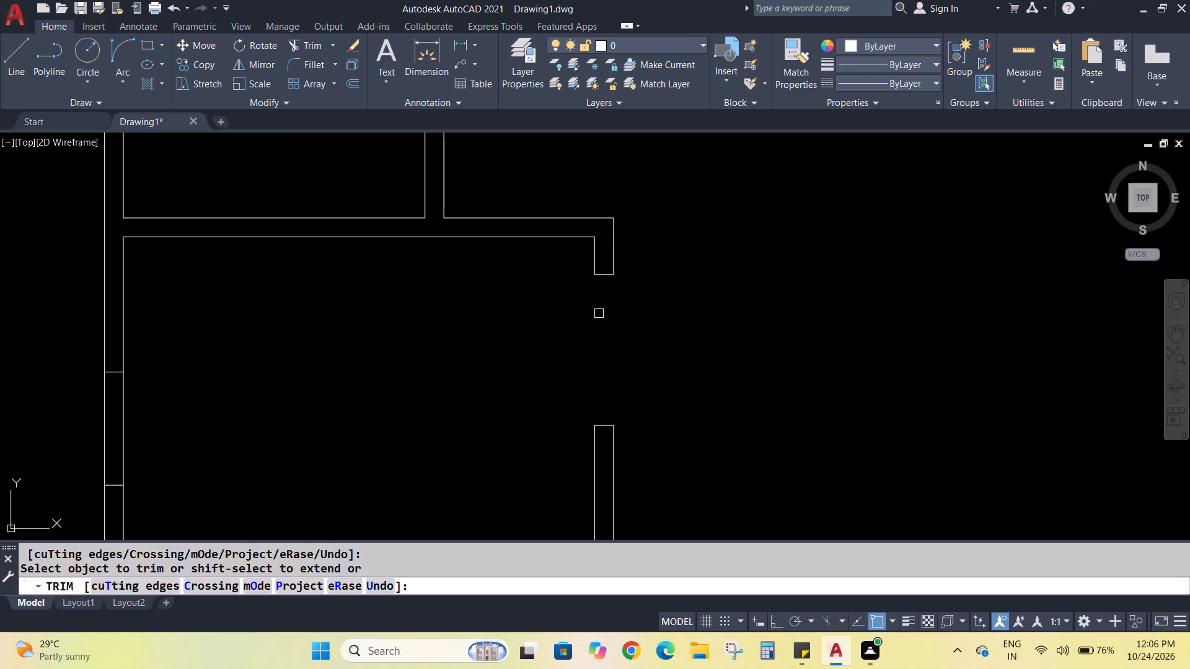
key(Escape)
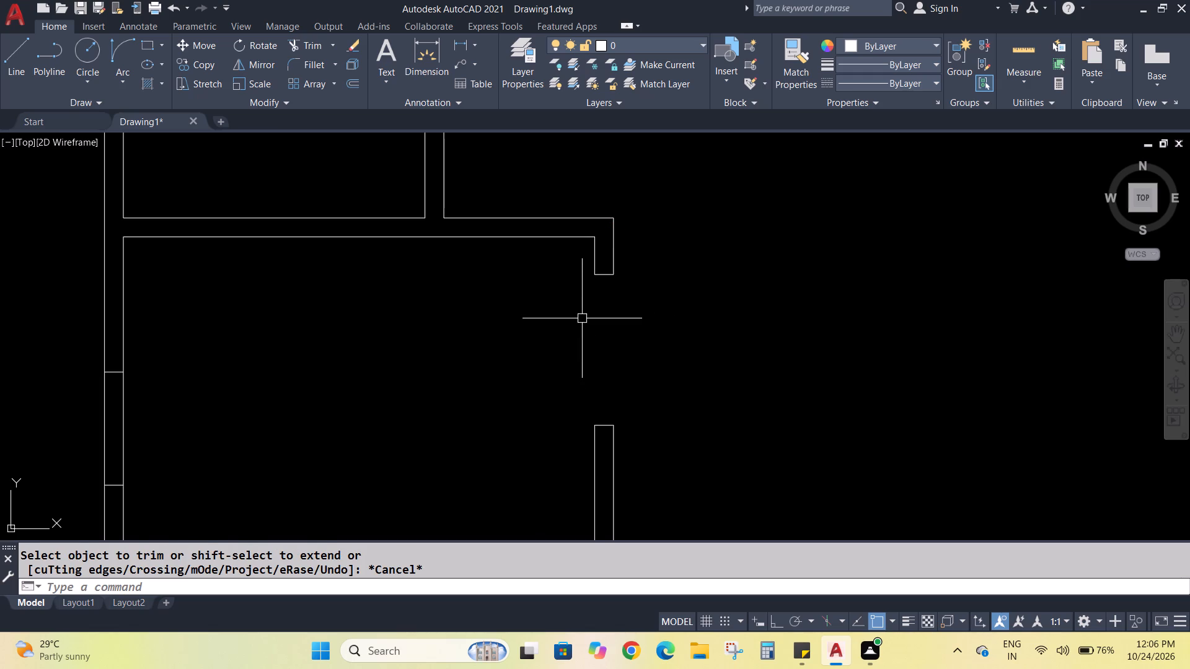
Draw a door leaf's 0.80 edge into the room from the upper jamb's inner corner and its 0.05 end downward, with Ortho on.
key(l)
key(Return)
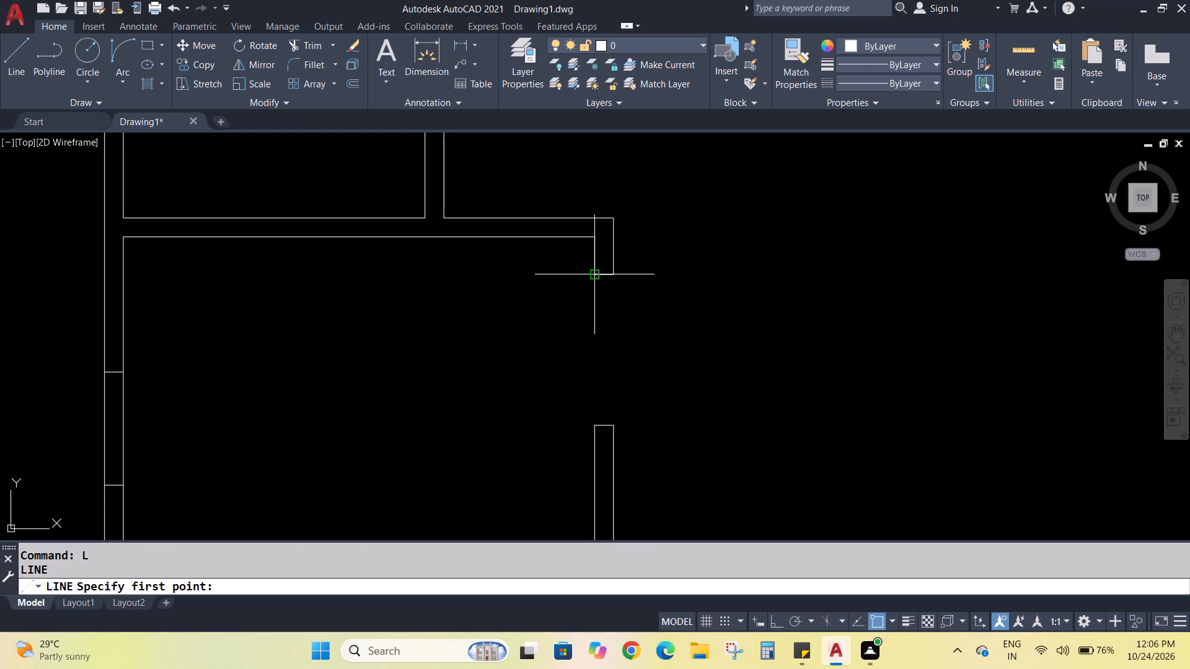
click(593, 276)
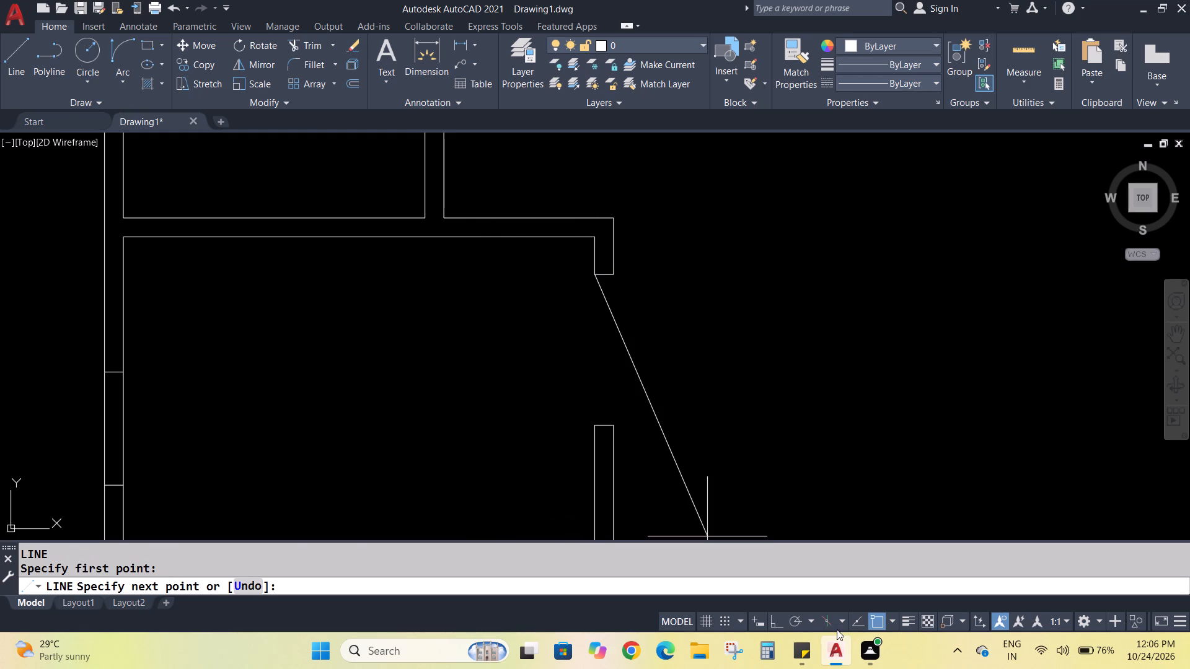
click(778, 619)
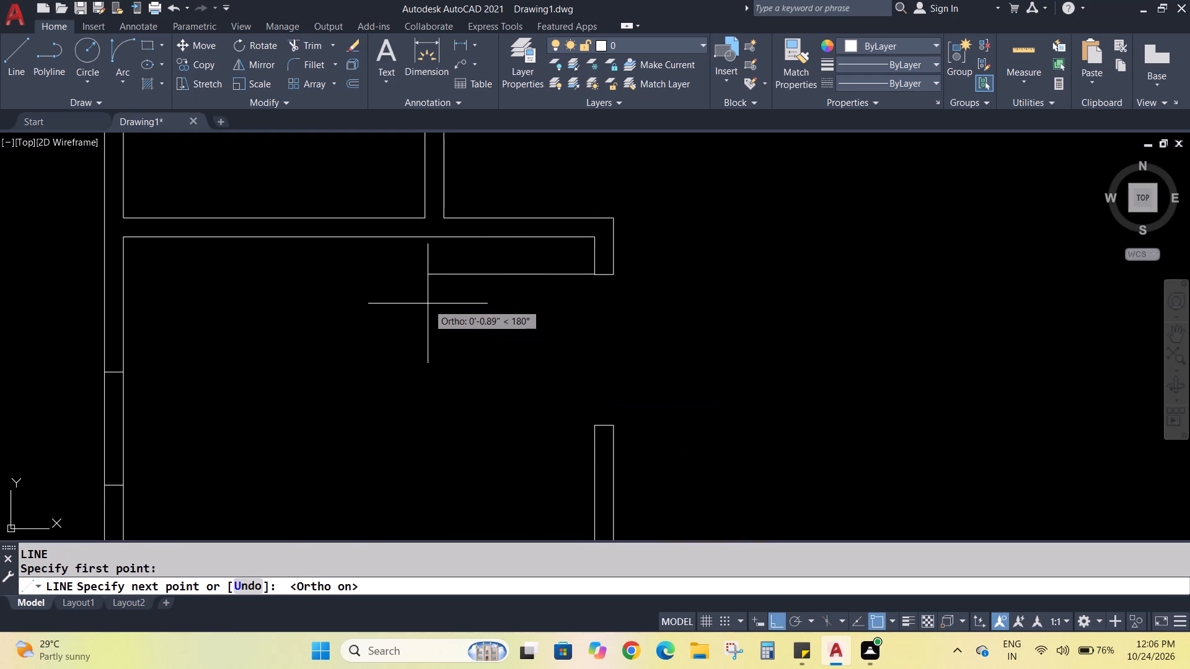
text(0.80)
key(Return)
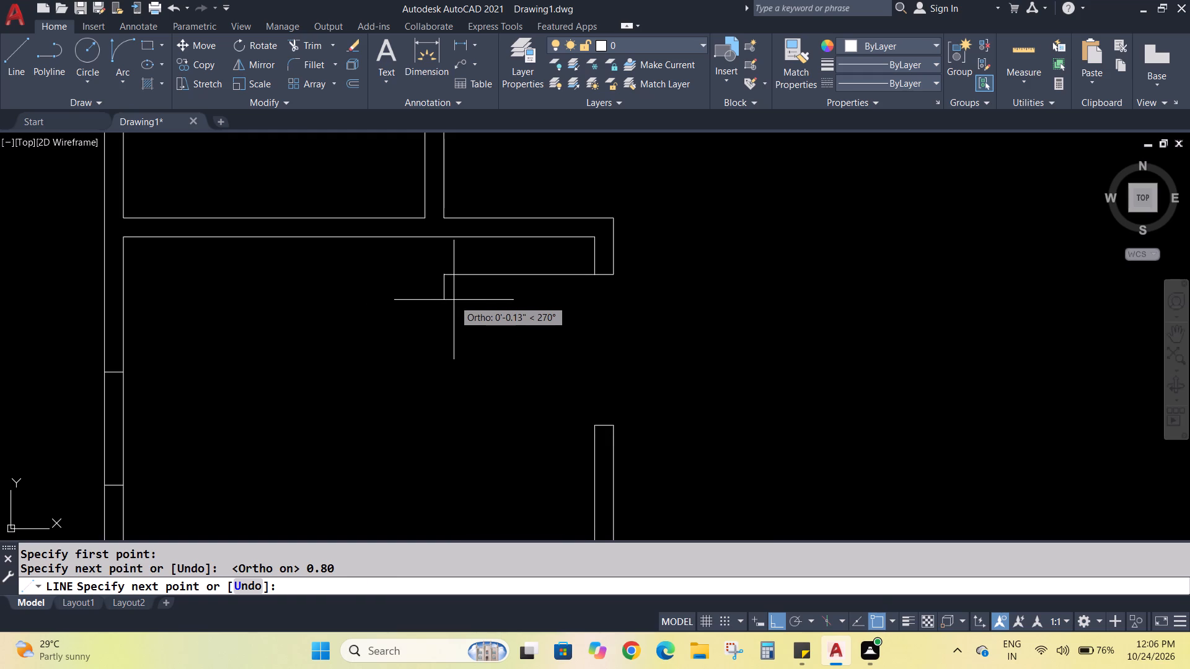
text(0.05)
key(Return)
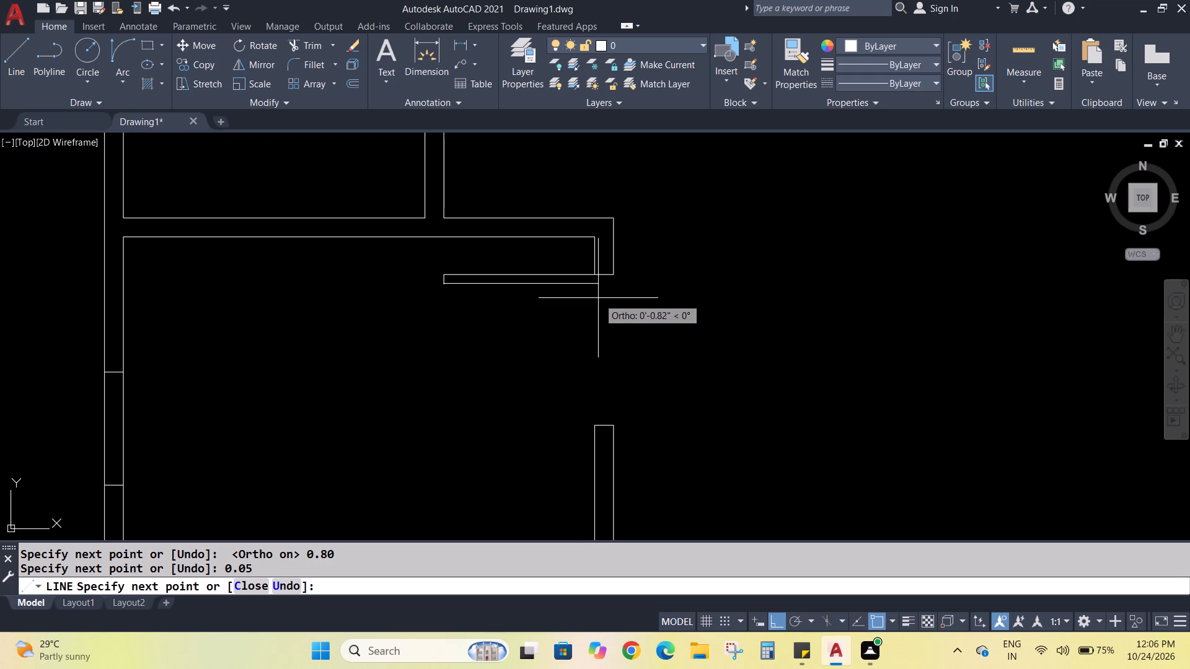
key(Escape)
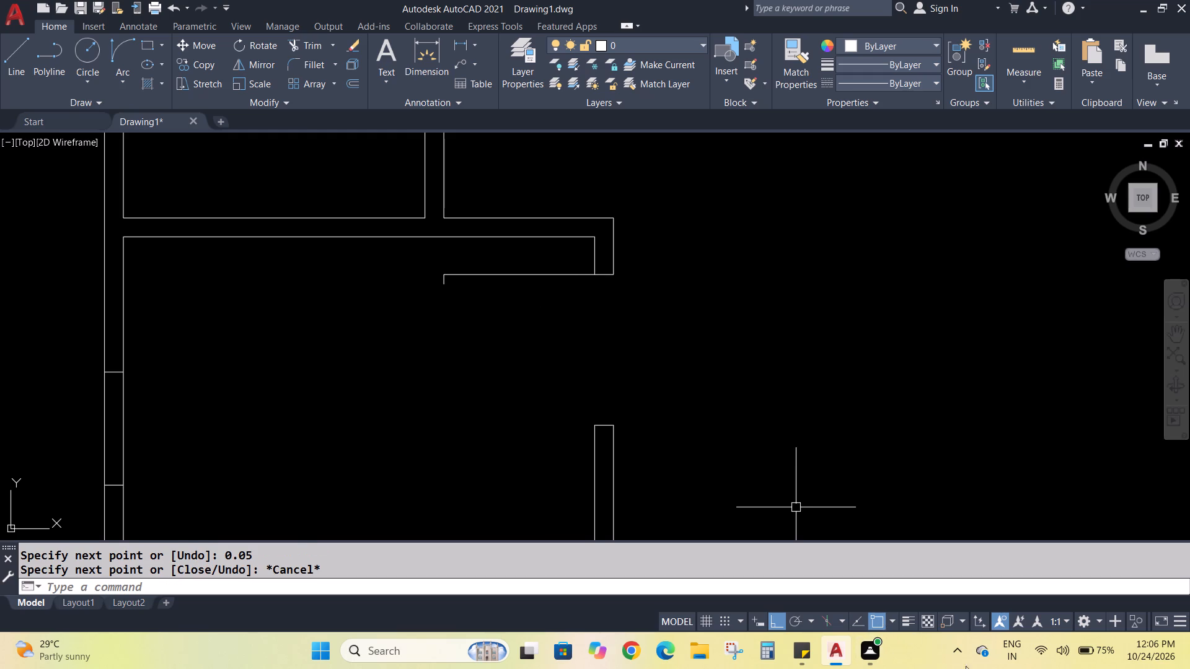
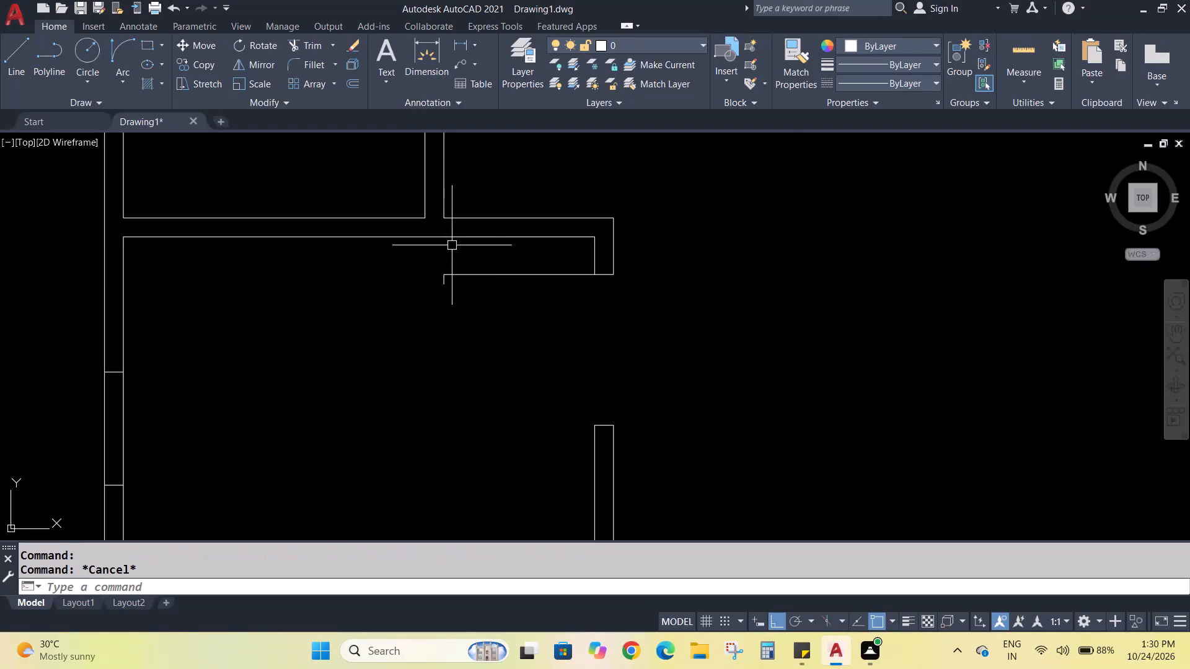
Draw a 0.80" horizontal line eastward from the short stub's lower end as the door leaf's lower edge.
key(Escape)
key(l)
key(Return)
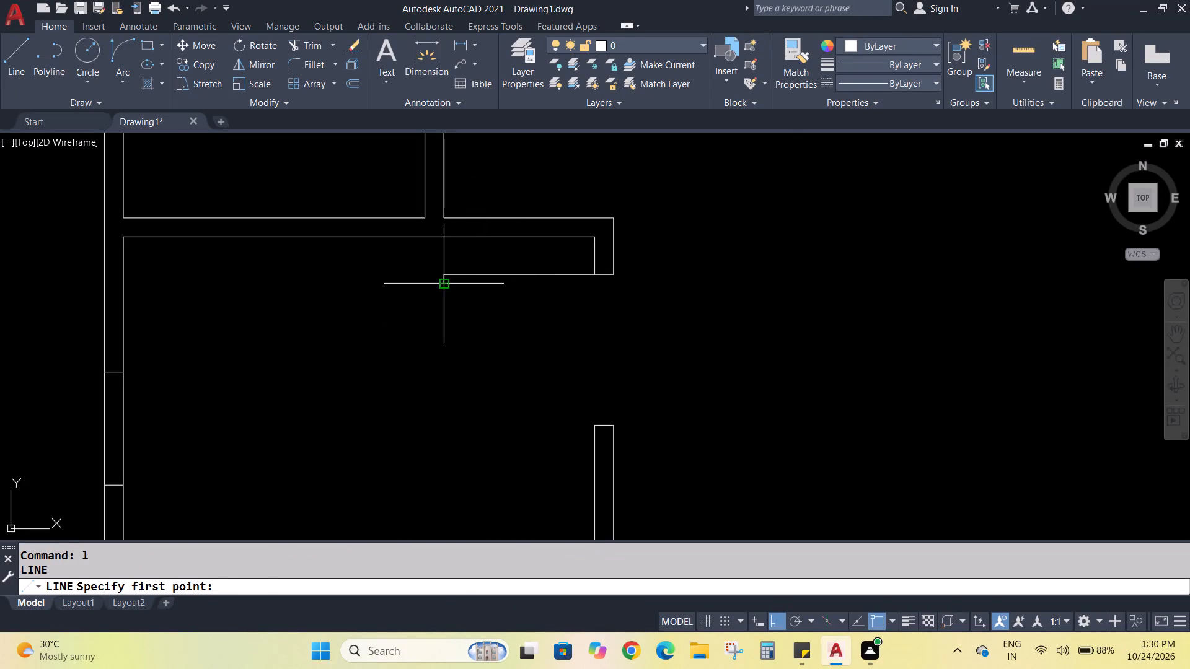
click(443, 288)
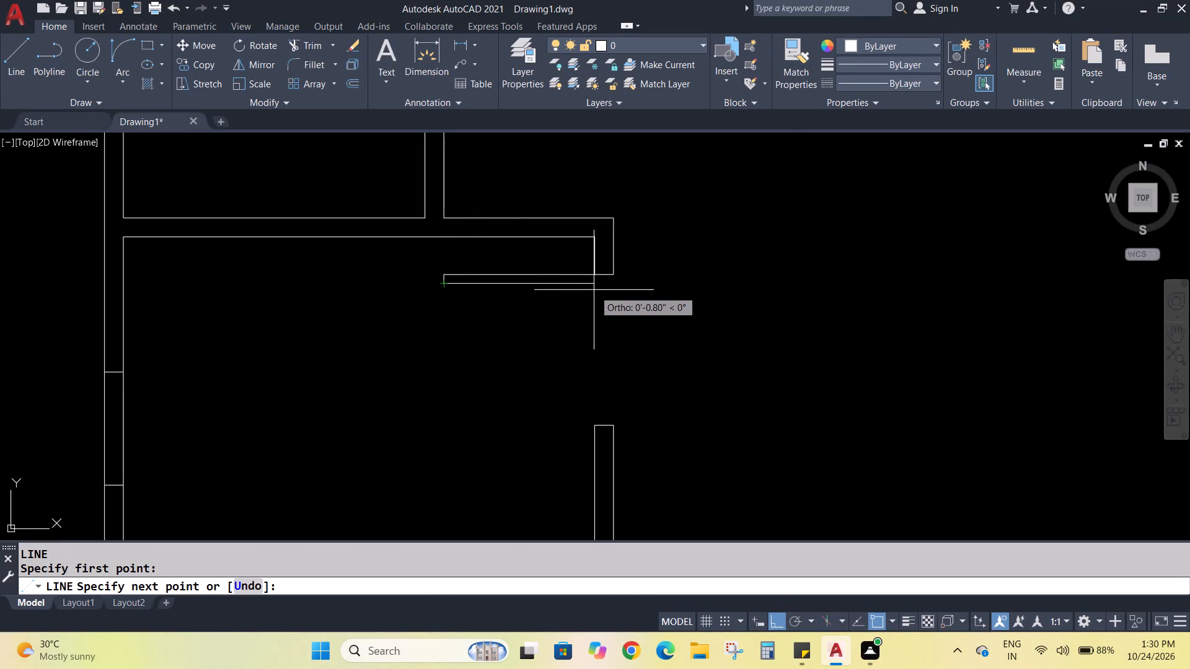
text(0.80)
key(Return)
click(591, 279)
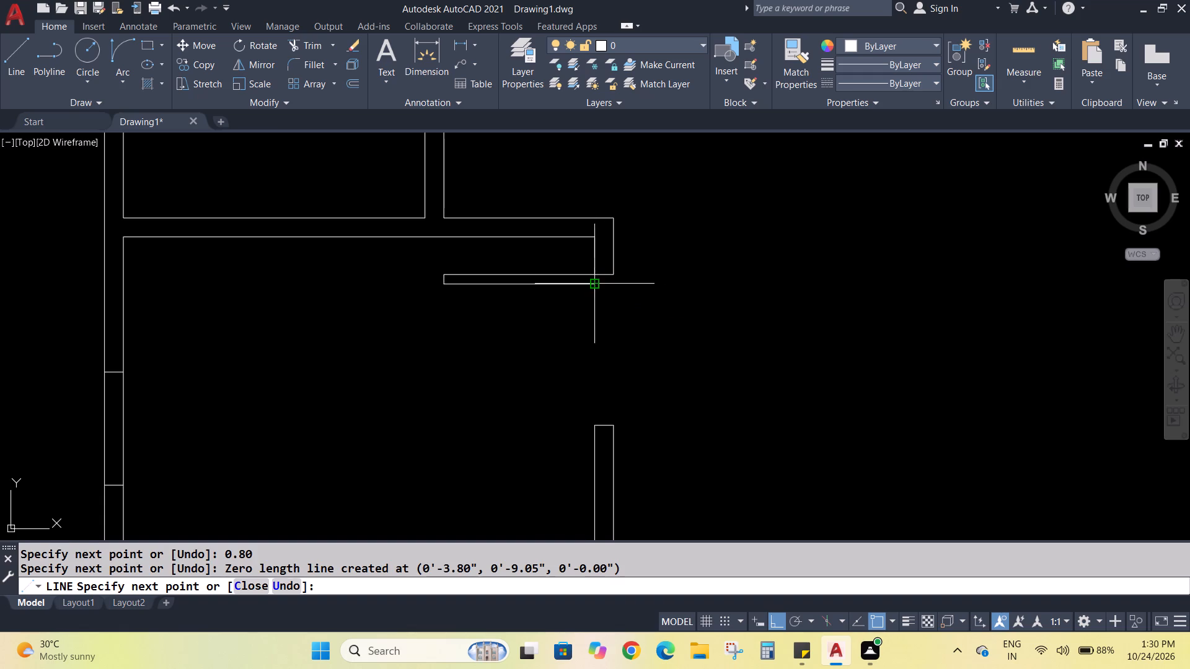
key(Escape)
Delete the stray zero-length line at the east end of the door leaf's lower edge.
scroll(608, 282, up, 2)
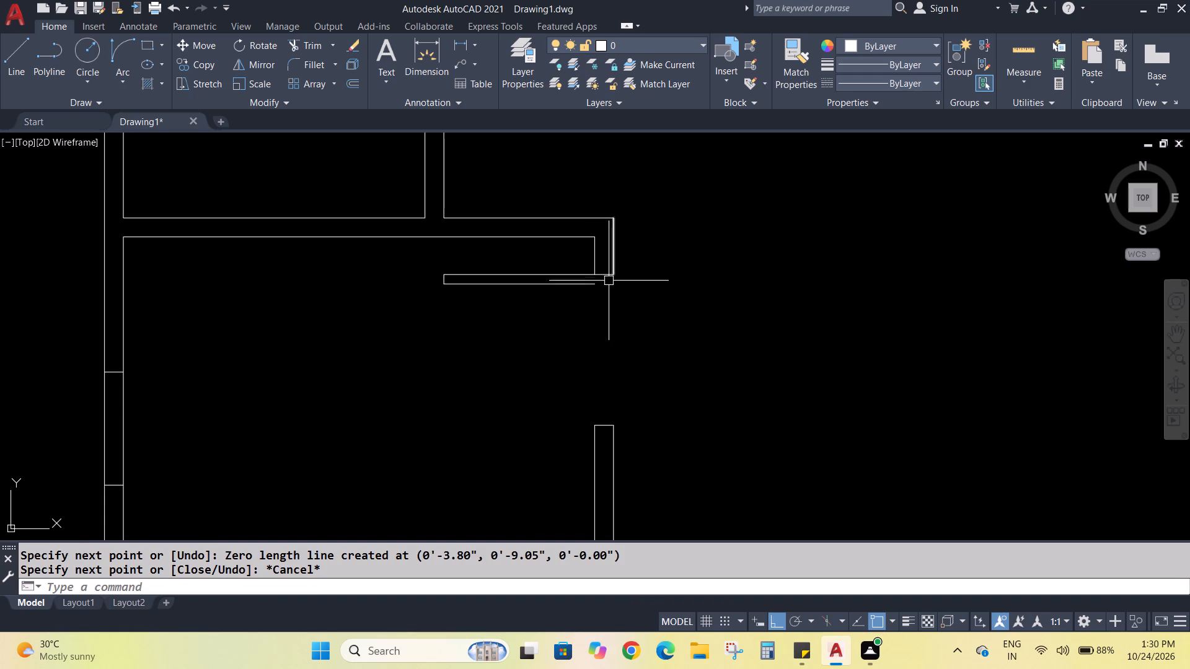
scroll(608, 284, up, 2)
scroll(511, 286, up, 3)
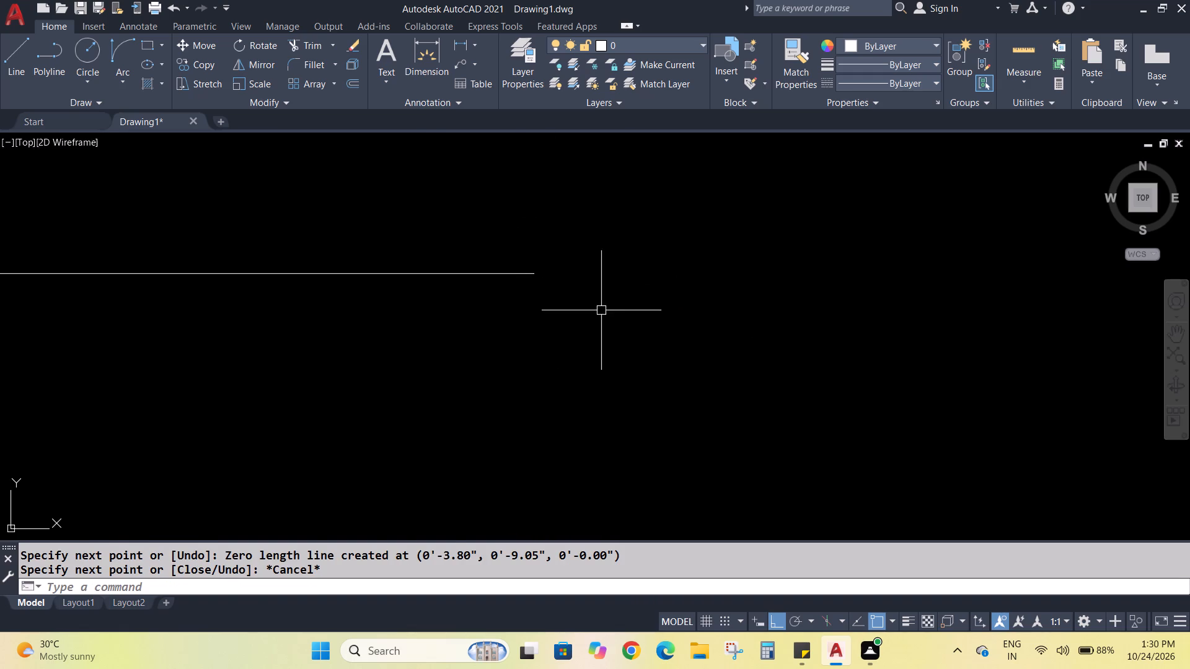
click(533, 273)
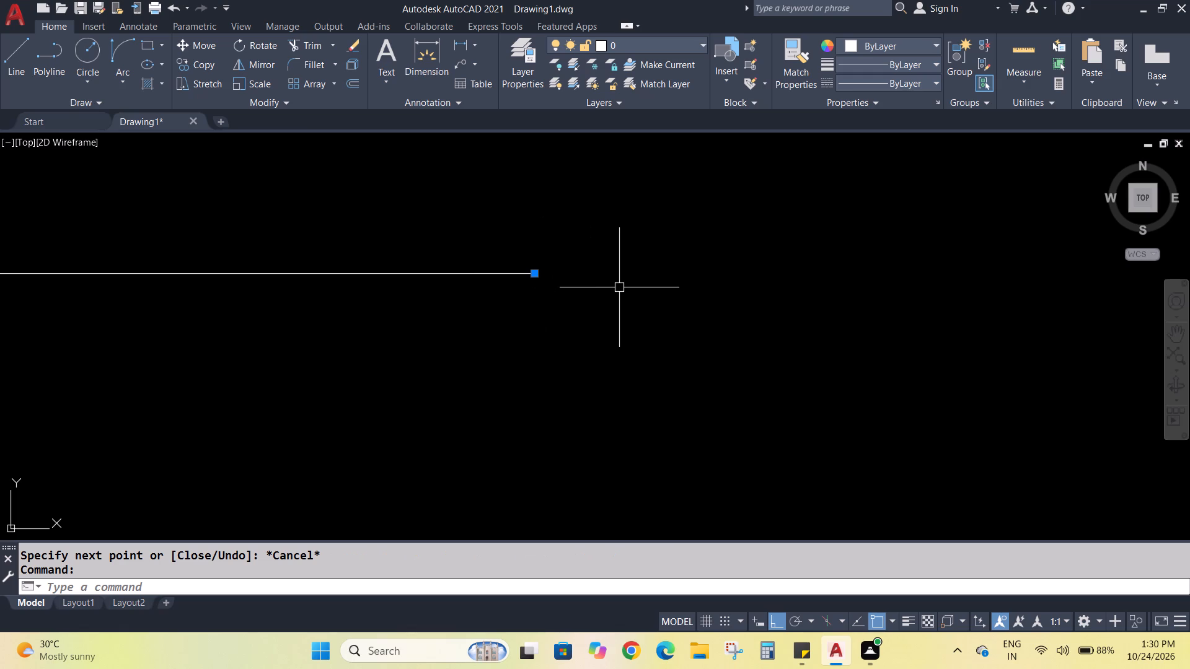
scroll(577, 310, down, 10)
key(Delete)
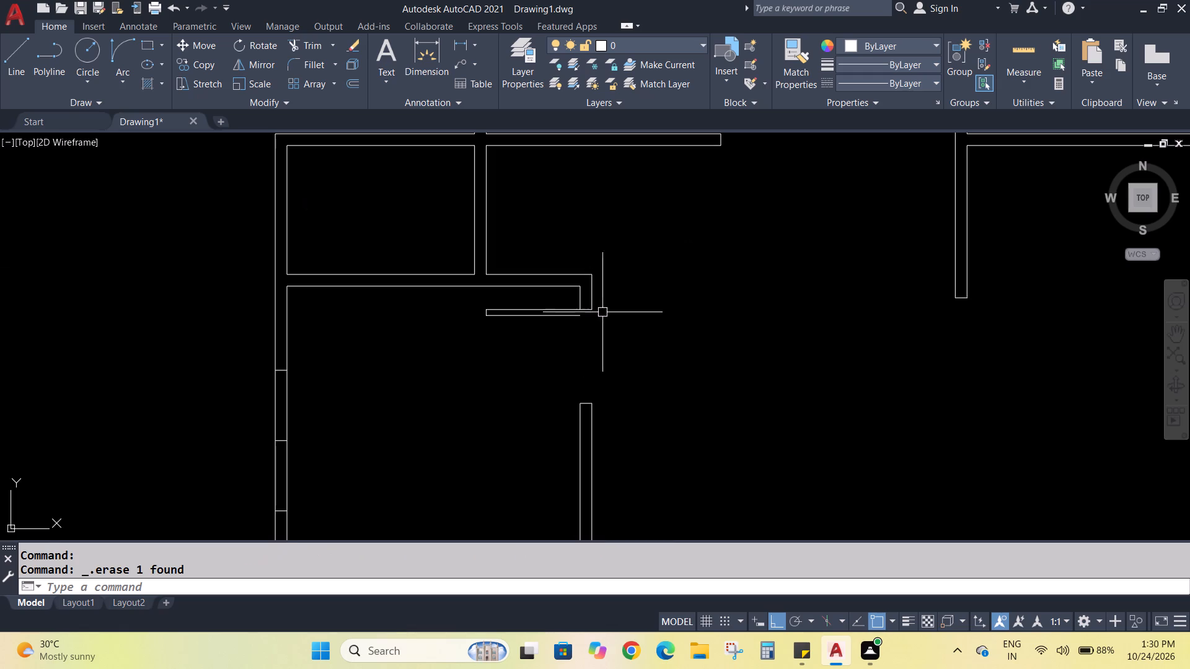
Draw a short vertical line closing the door leaf's east end, from its lower edge up to the wall corner.
scroll(593, 314, up, 8)
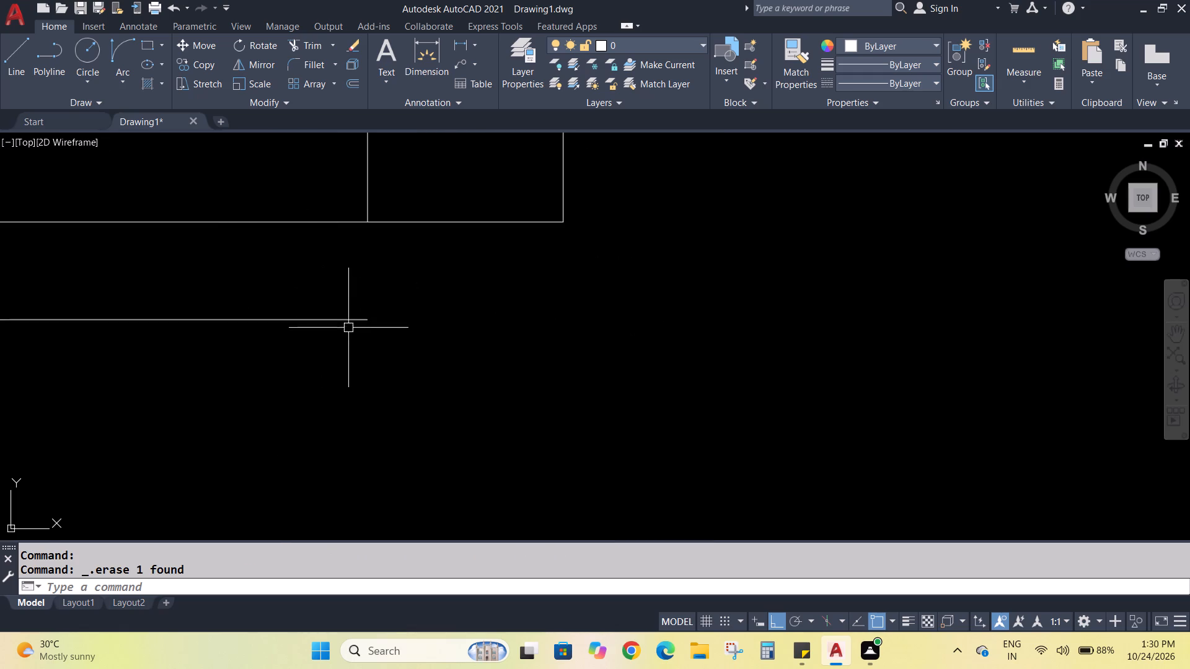
key(l)
key(Return)
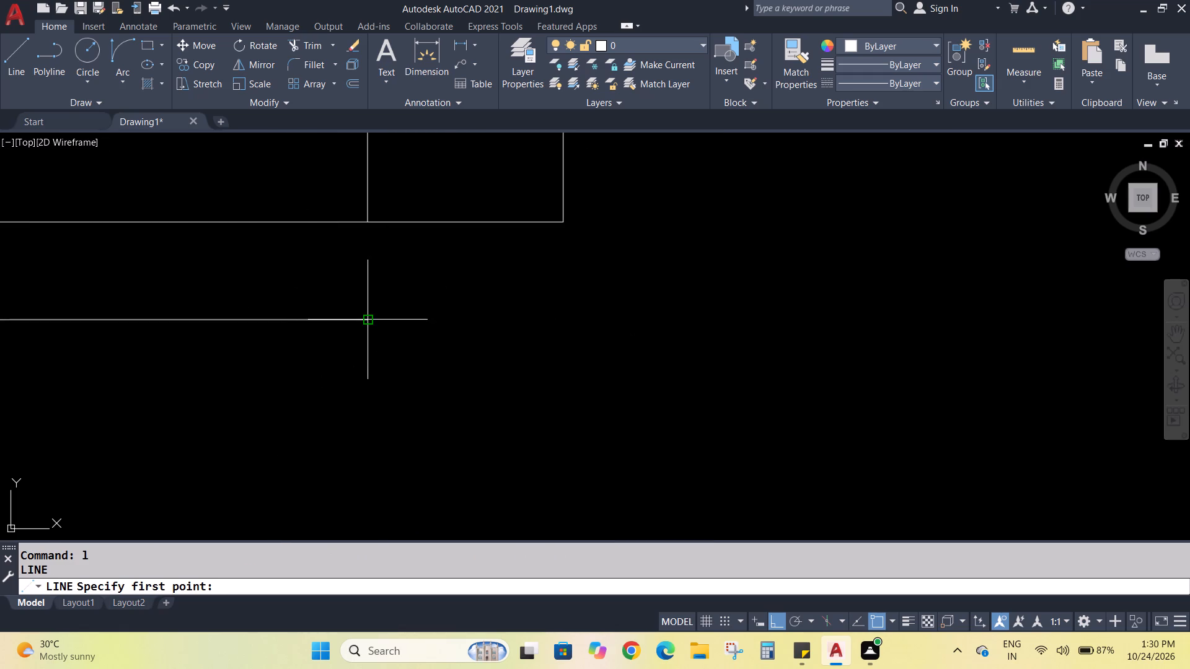
click(366, 320)
click(371, 223)
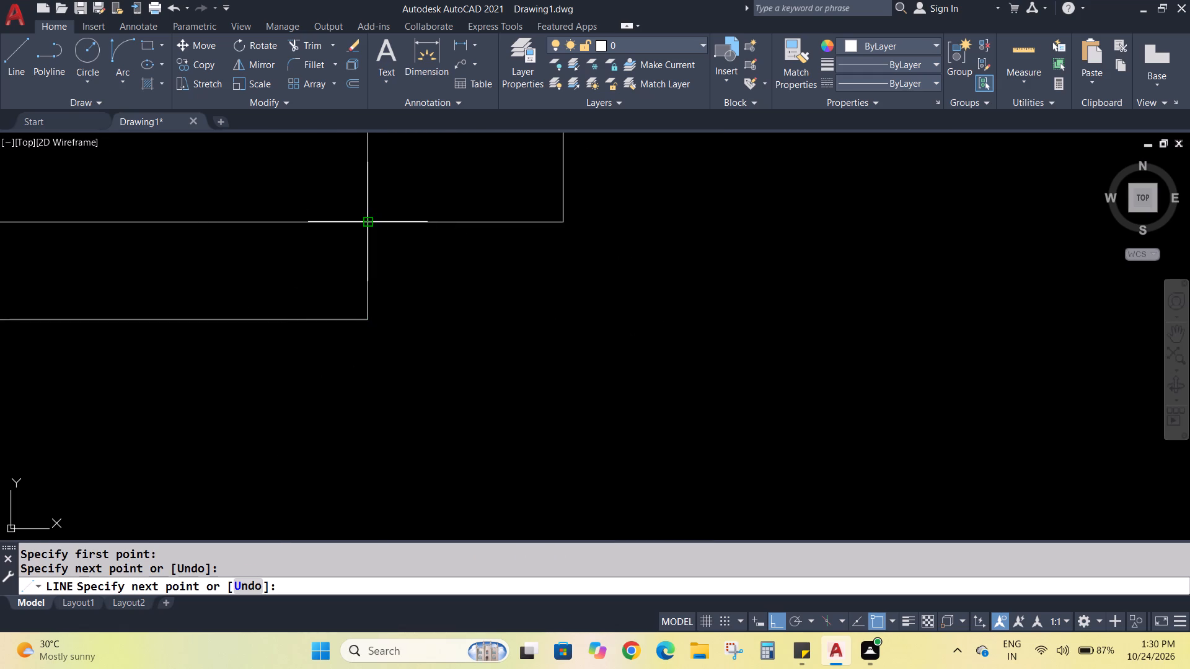
key(Escape)
Draw the door swing with a start-end-direction arc from the opposite wall end's inner corner to the leaf's lower west corner.
scroll(528, 289, down, 3)
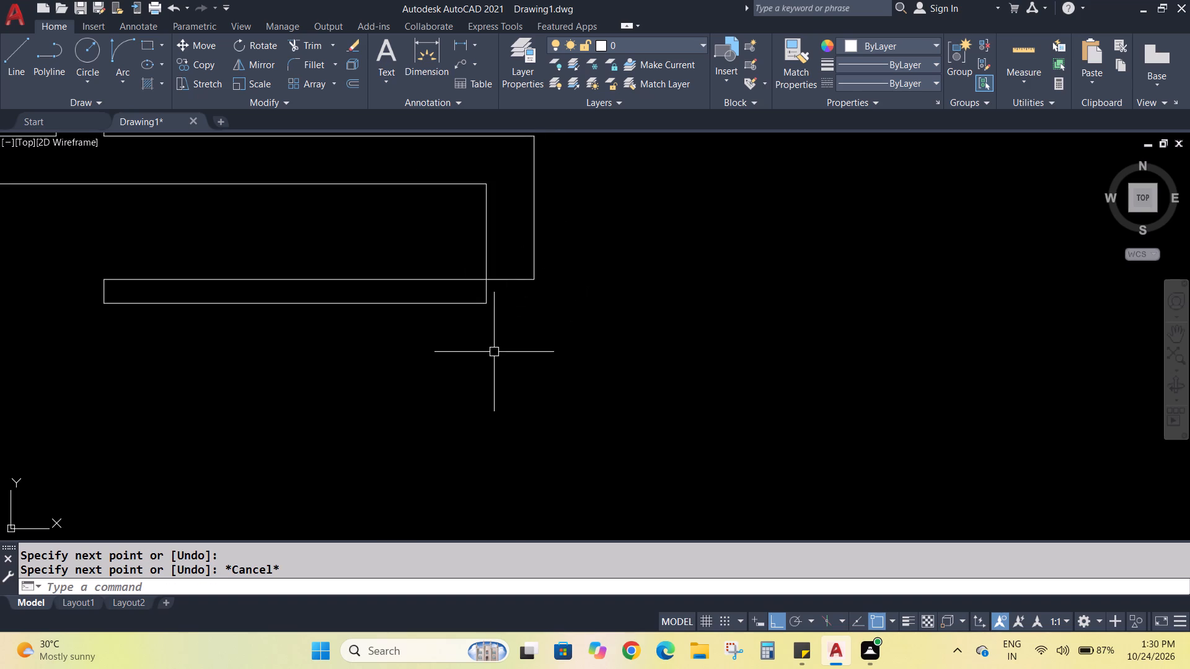
scroll(484, 342, down, 3)
middle_drag(532, 377, 542, 351)
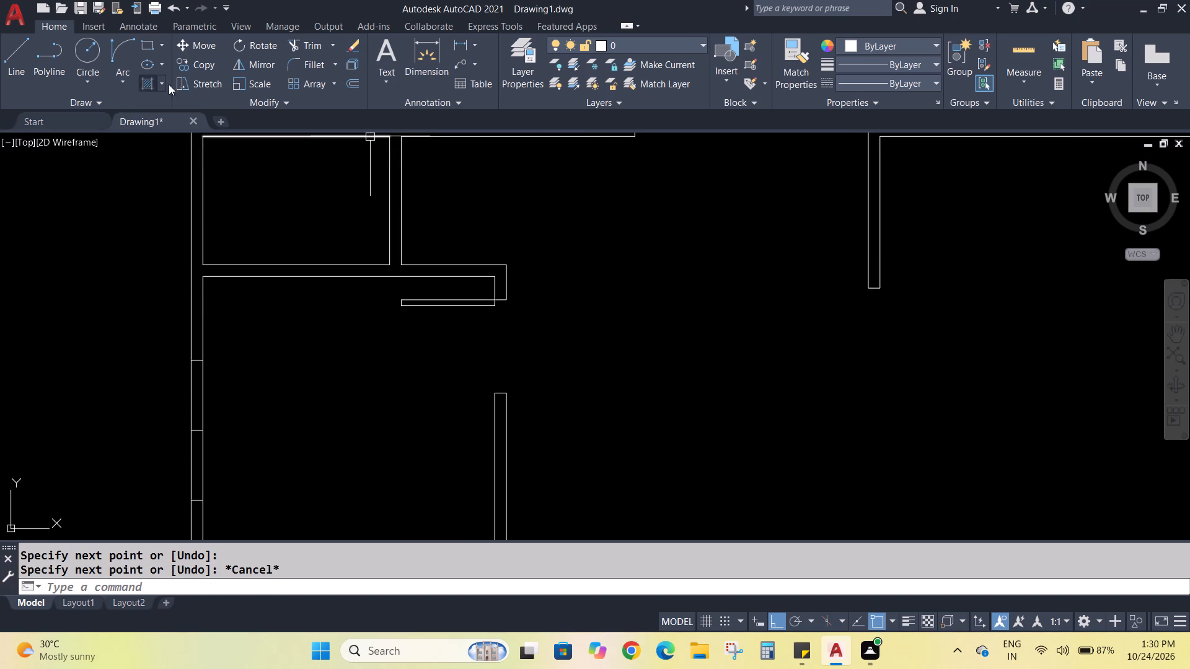
click(128, 51)
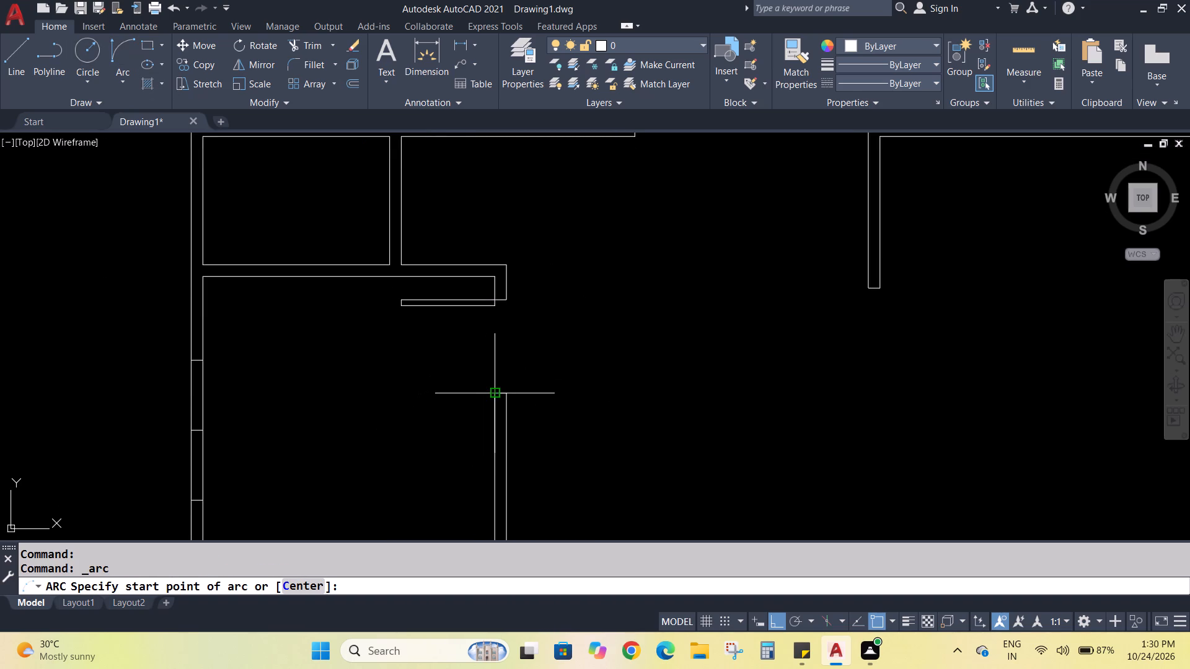
click(495, 396)
click(401, 309)
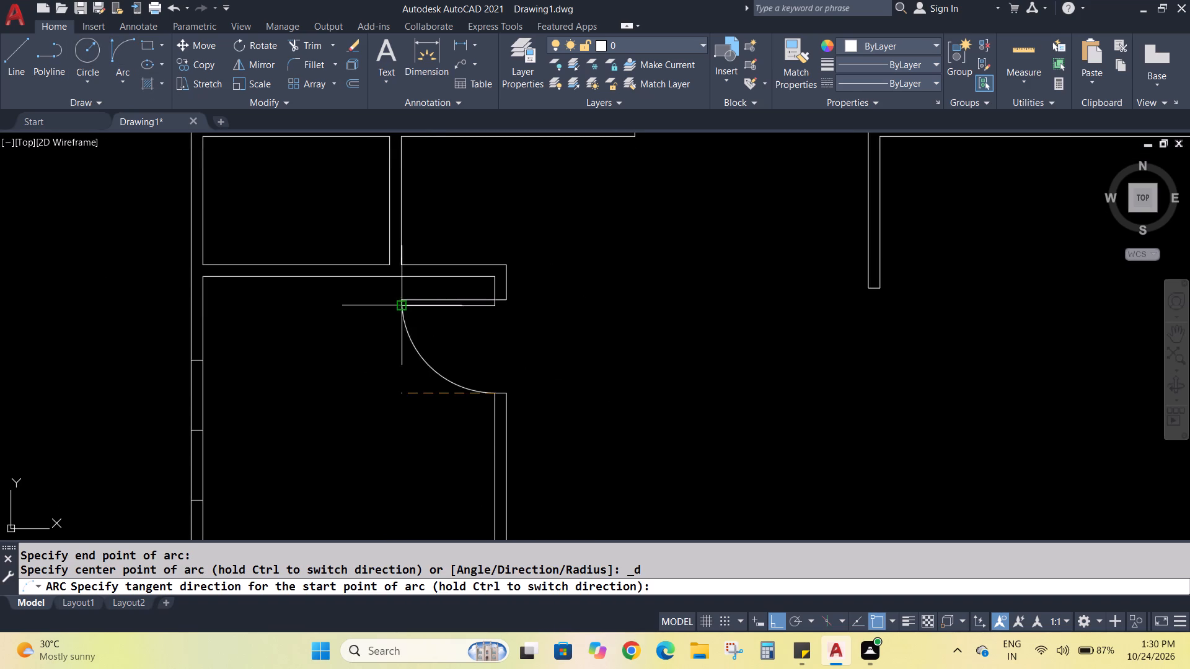
click(431, 336)
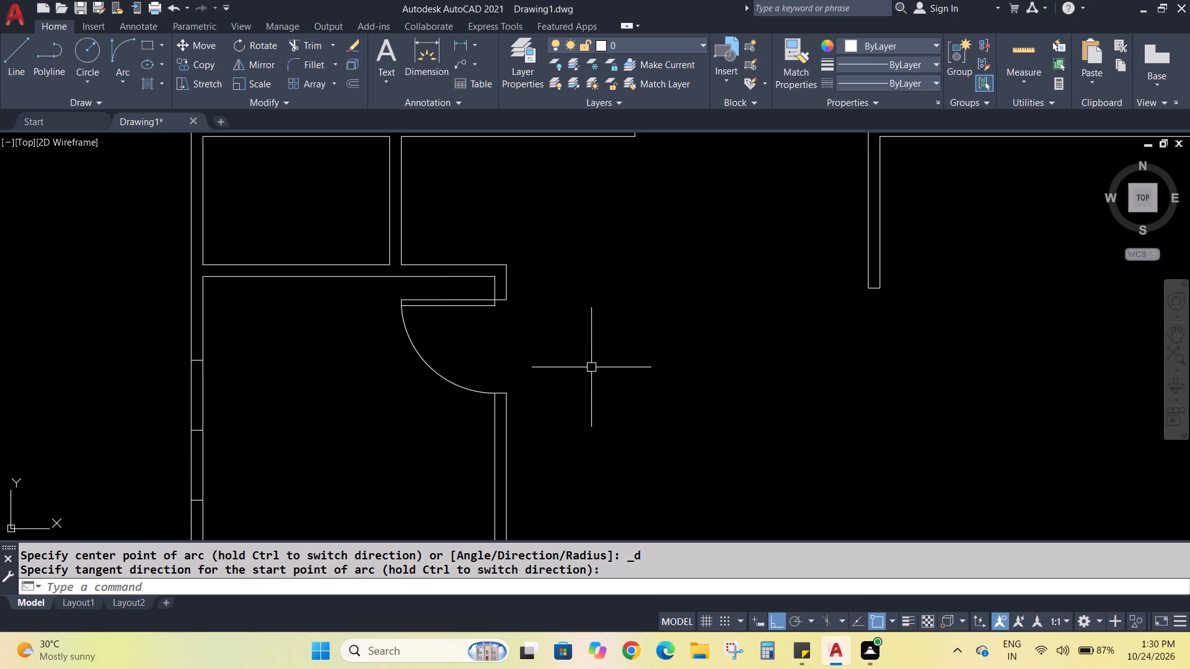
key(Escape)
key(Escape)
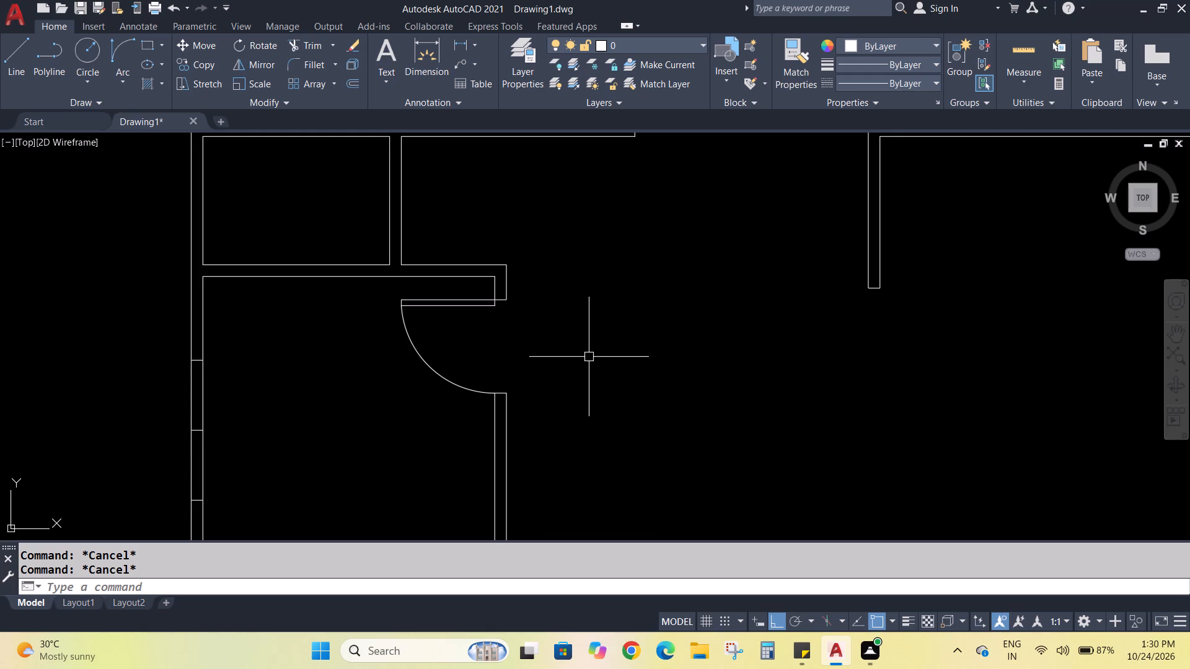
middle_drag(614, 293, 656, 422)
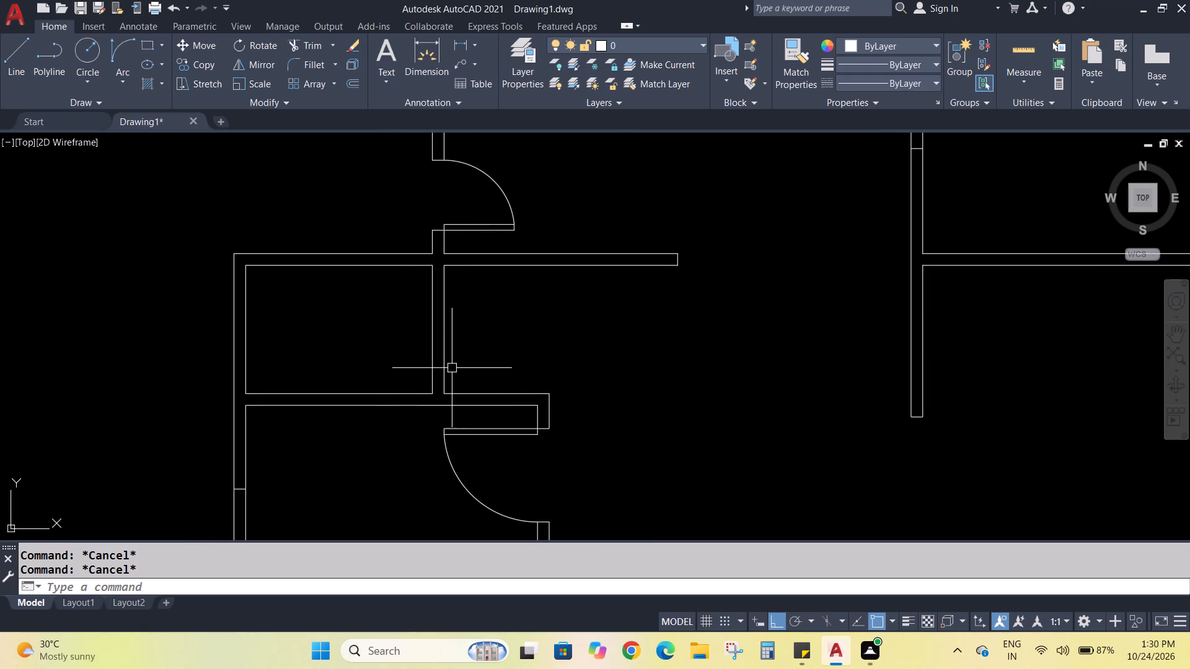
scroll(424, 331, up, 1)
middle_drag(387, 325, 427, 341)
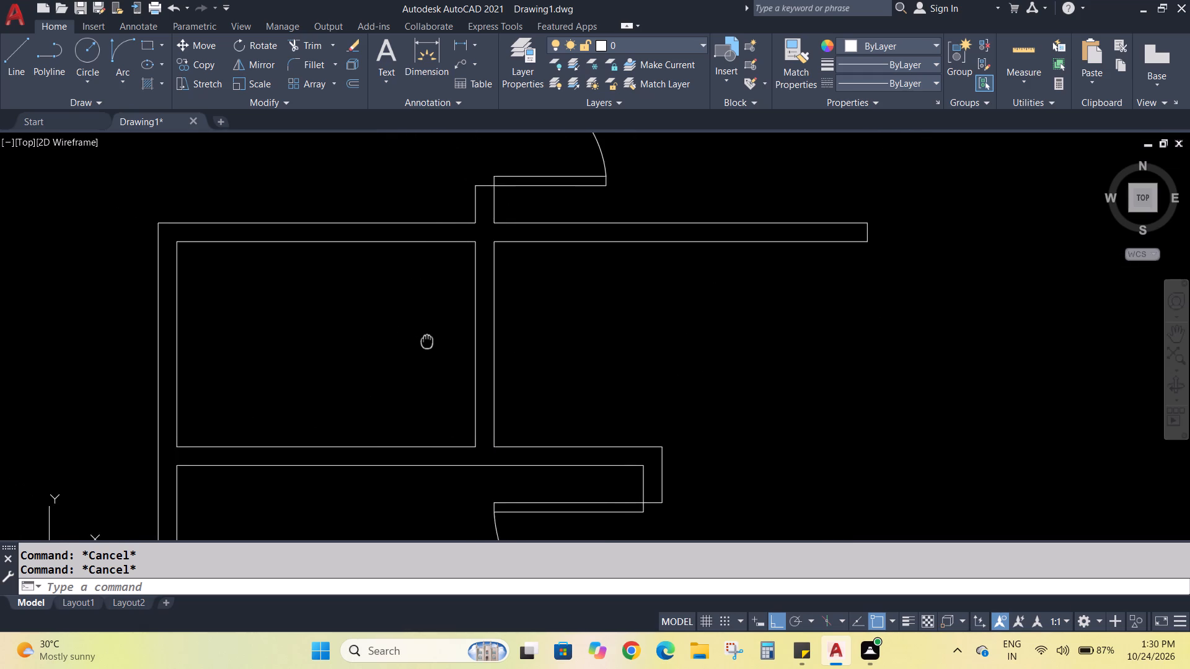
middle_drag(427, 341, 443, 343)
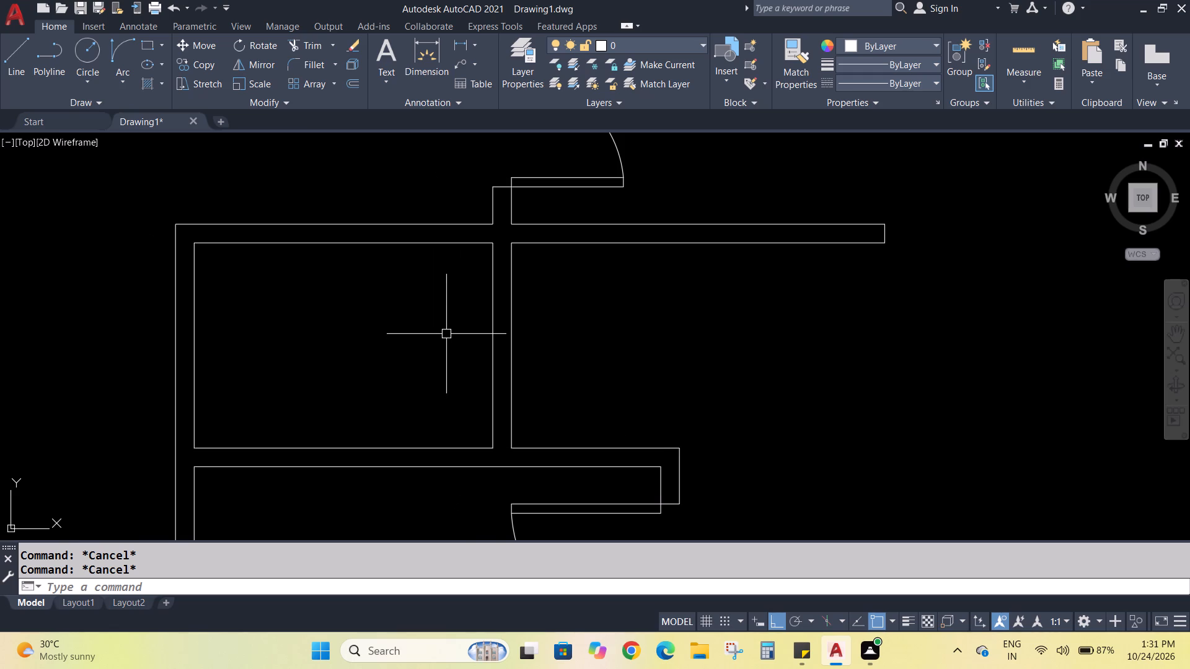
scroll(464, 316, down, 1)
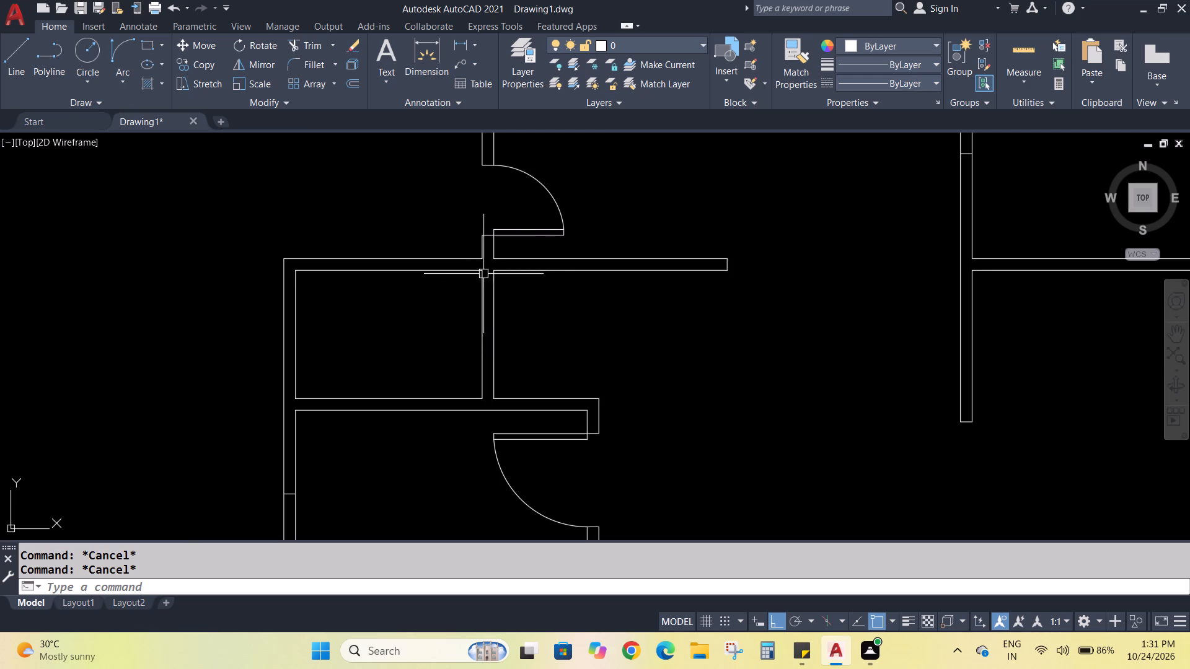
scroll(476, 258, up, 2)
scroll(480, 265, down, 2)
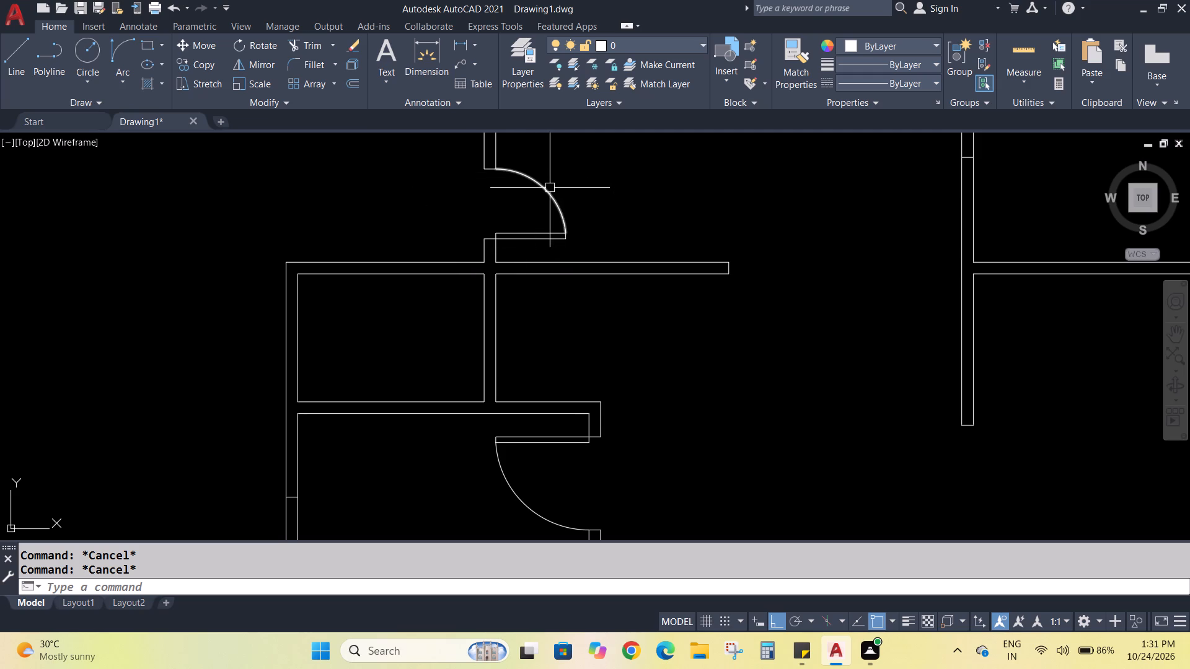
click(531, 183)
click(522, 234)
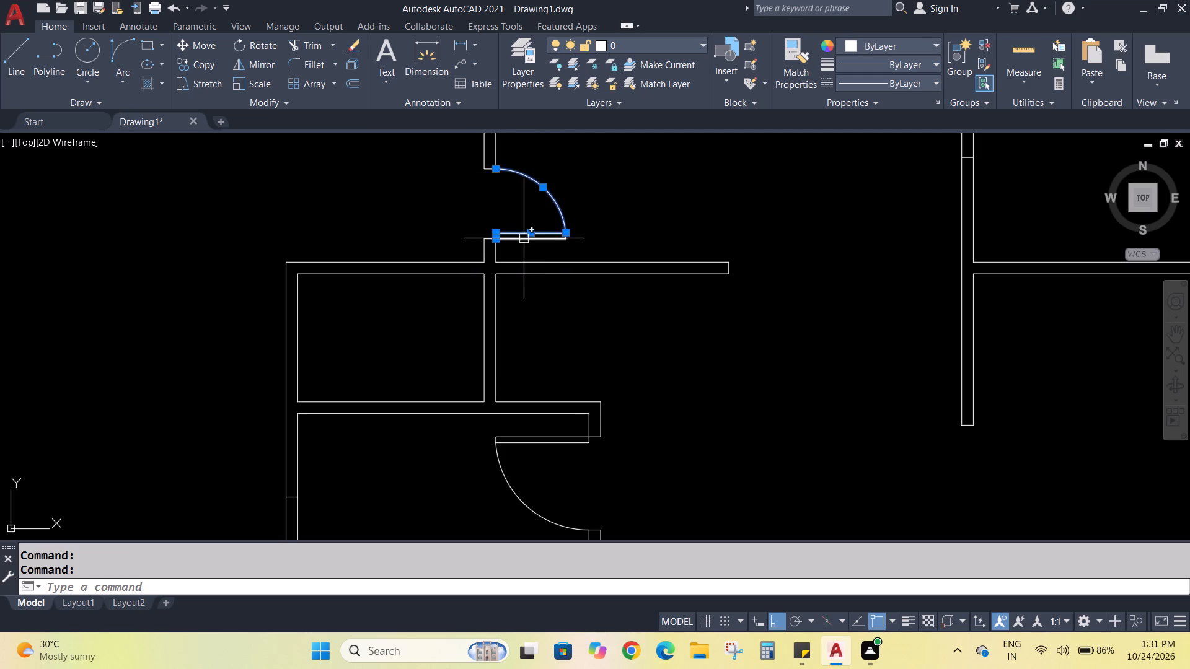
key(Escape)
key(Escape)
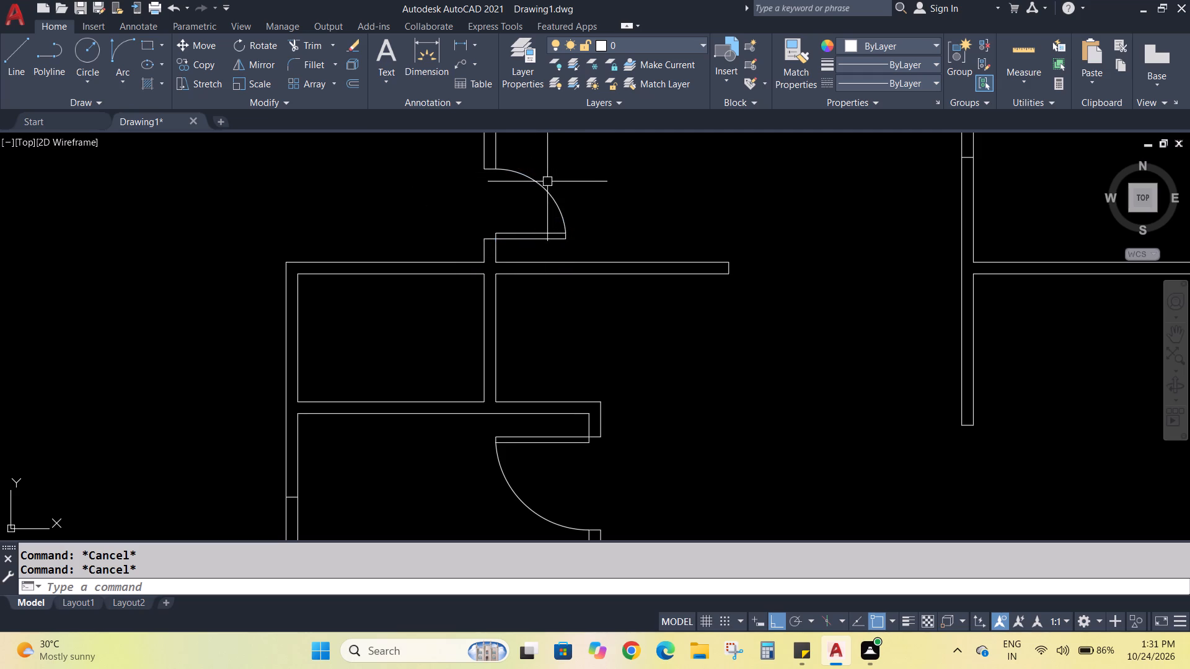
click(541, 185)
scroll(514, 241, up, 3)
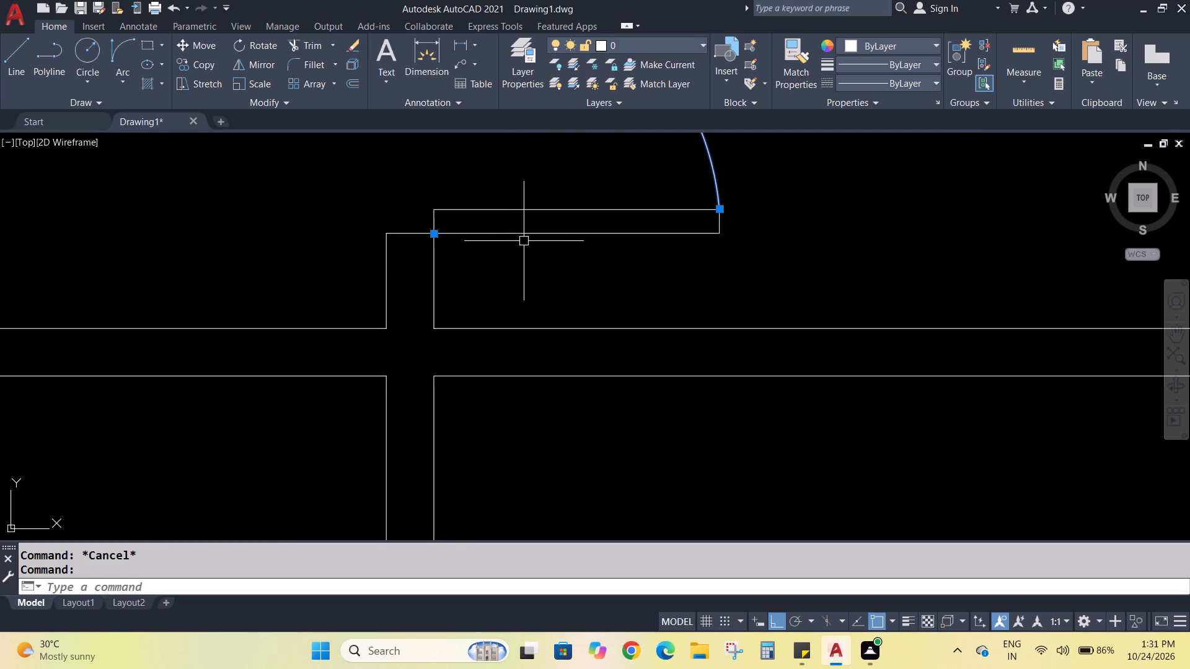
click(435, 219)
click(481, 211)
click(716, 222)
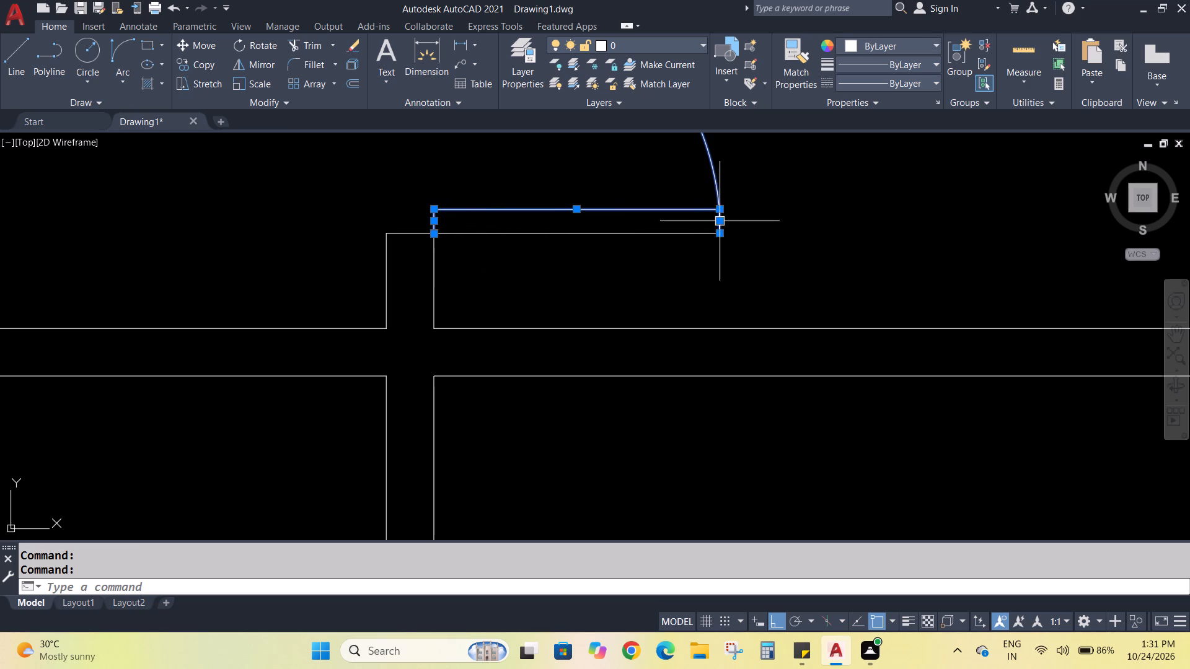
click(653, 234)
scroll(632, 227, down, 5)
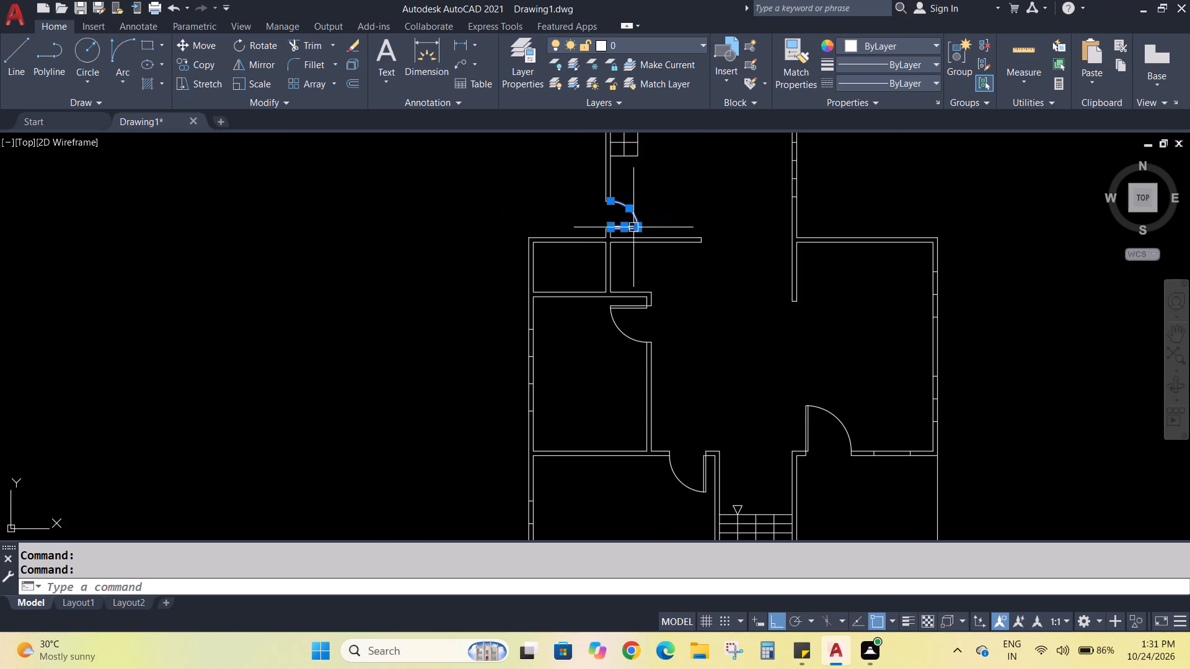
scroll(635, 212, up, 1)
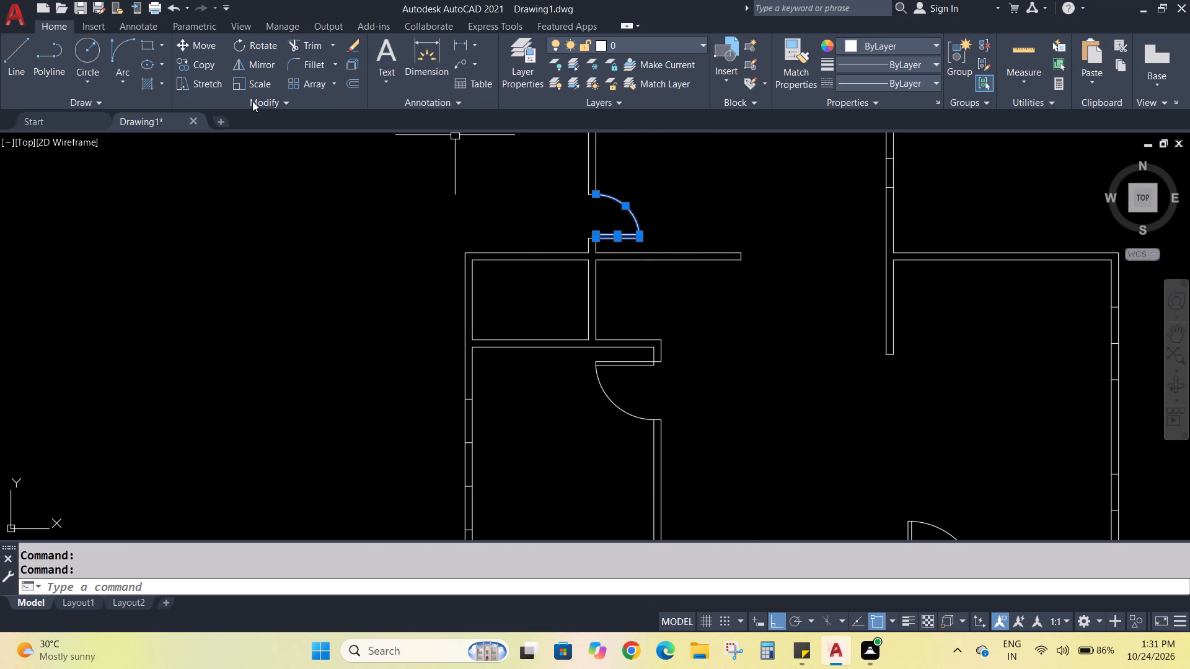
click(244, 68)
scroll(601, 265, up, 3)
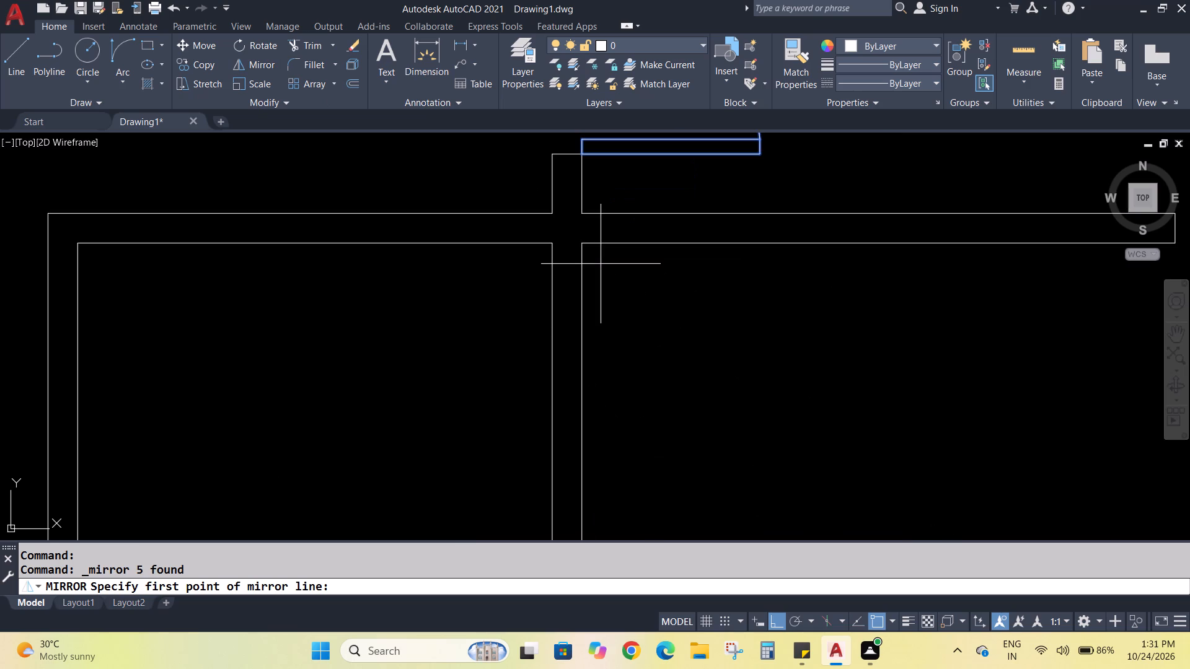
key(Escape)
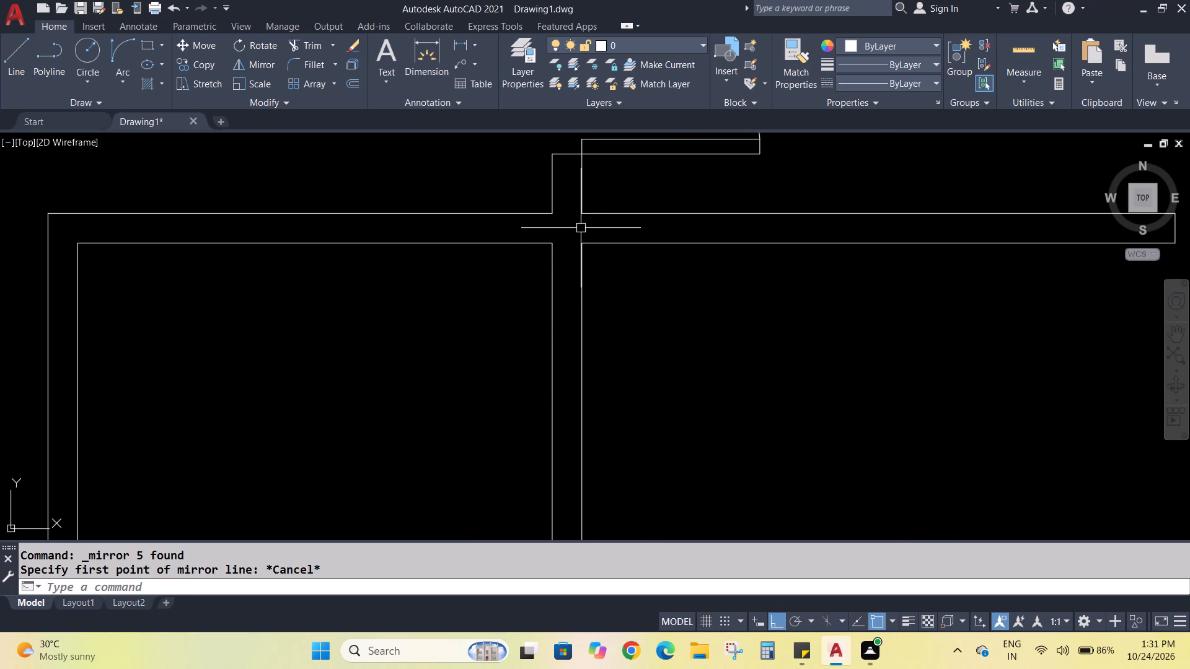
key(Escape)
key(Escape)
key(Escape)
Draw a short vertical line closing the small room's top wall at the wall junction below the upper door.
key(l)
key(Return)
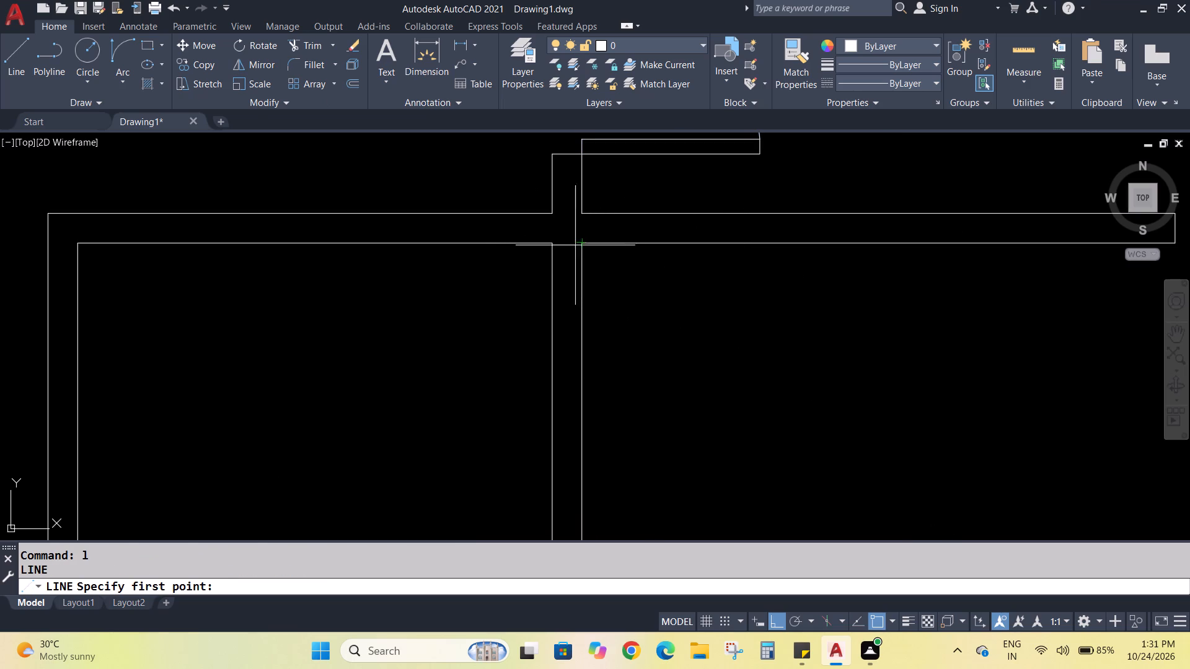
click(552, 247)
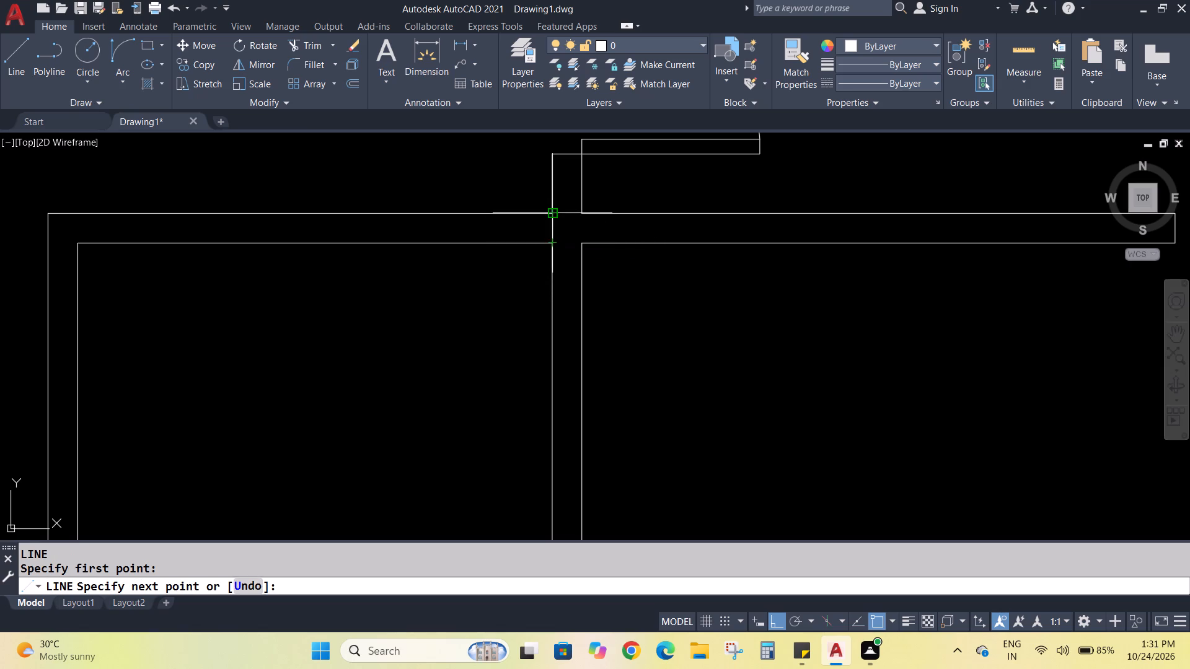
click(551, 216)
key(Escape)
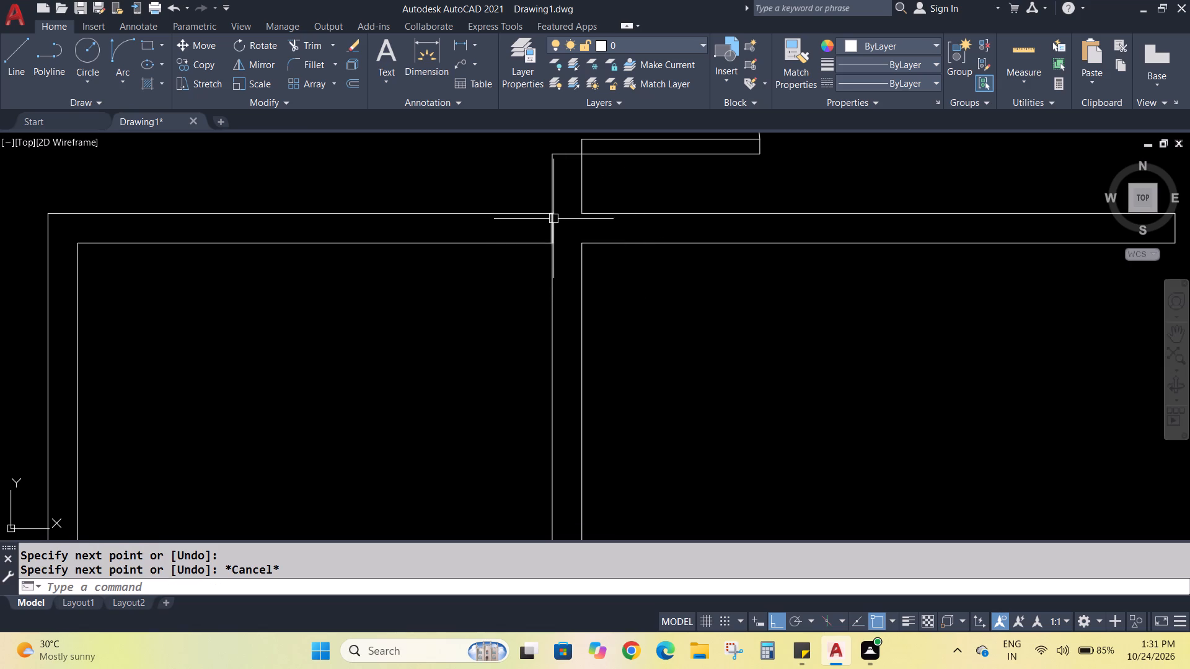
key(Escape)
key(Escape)
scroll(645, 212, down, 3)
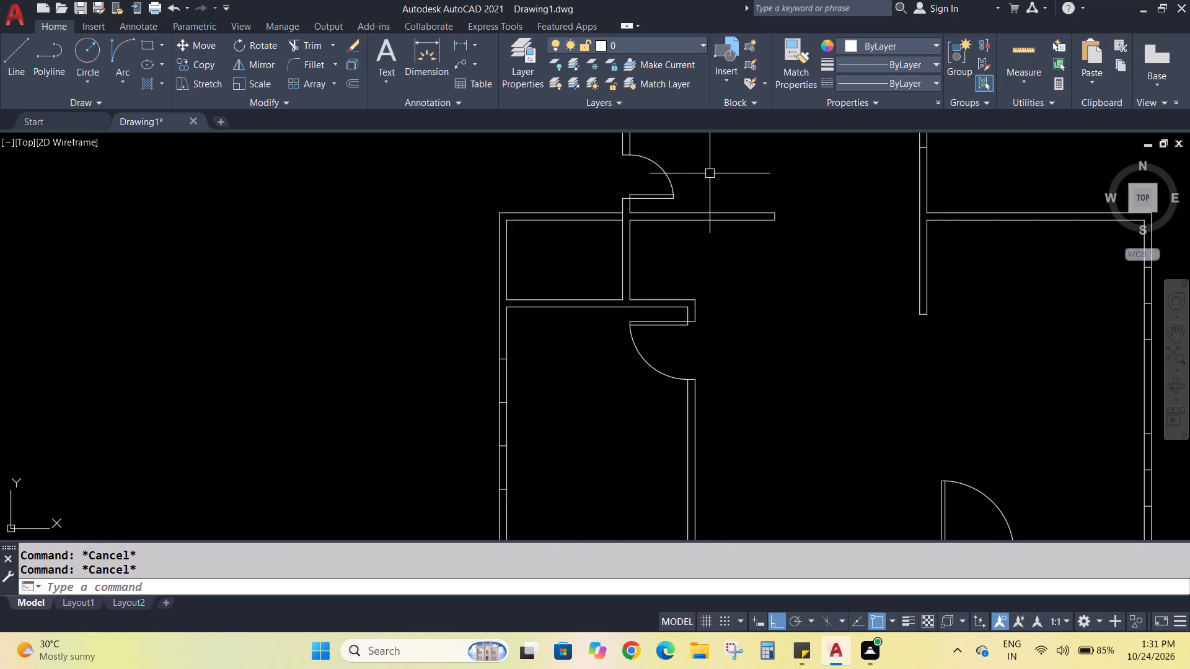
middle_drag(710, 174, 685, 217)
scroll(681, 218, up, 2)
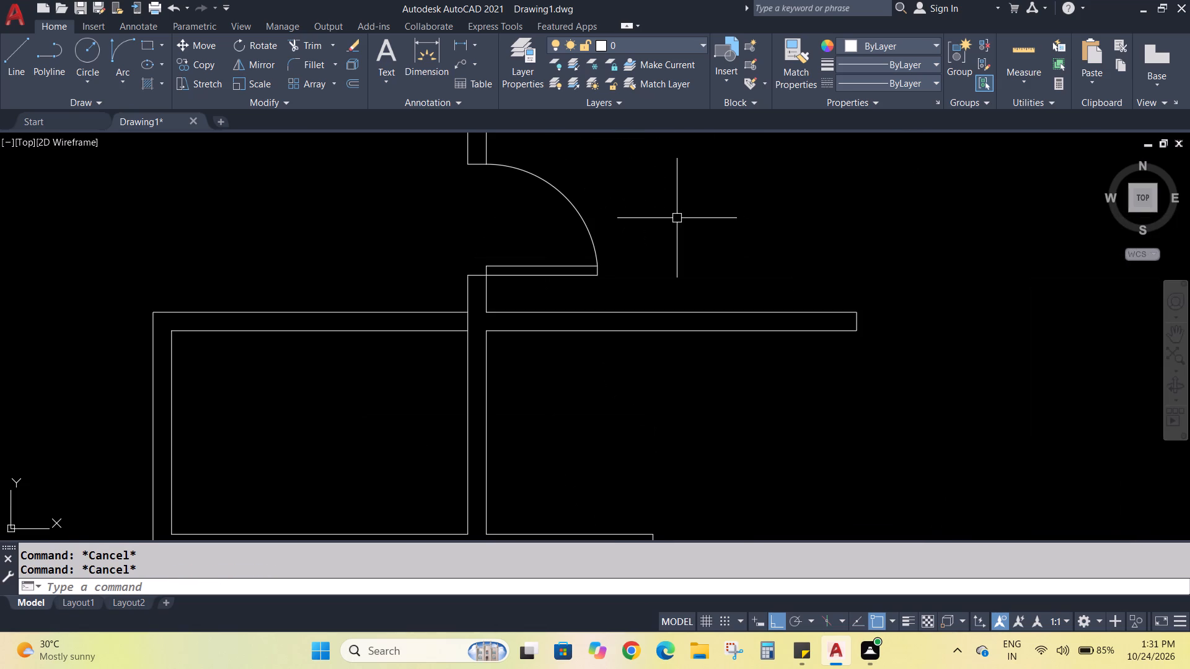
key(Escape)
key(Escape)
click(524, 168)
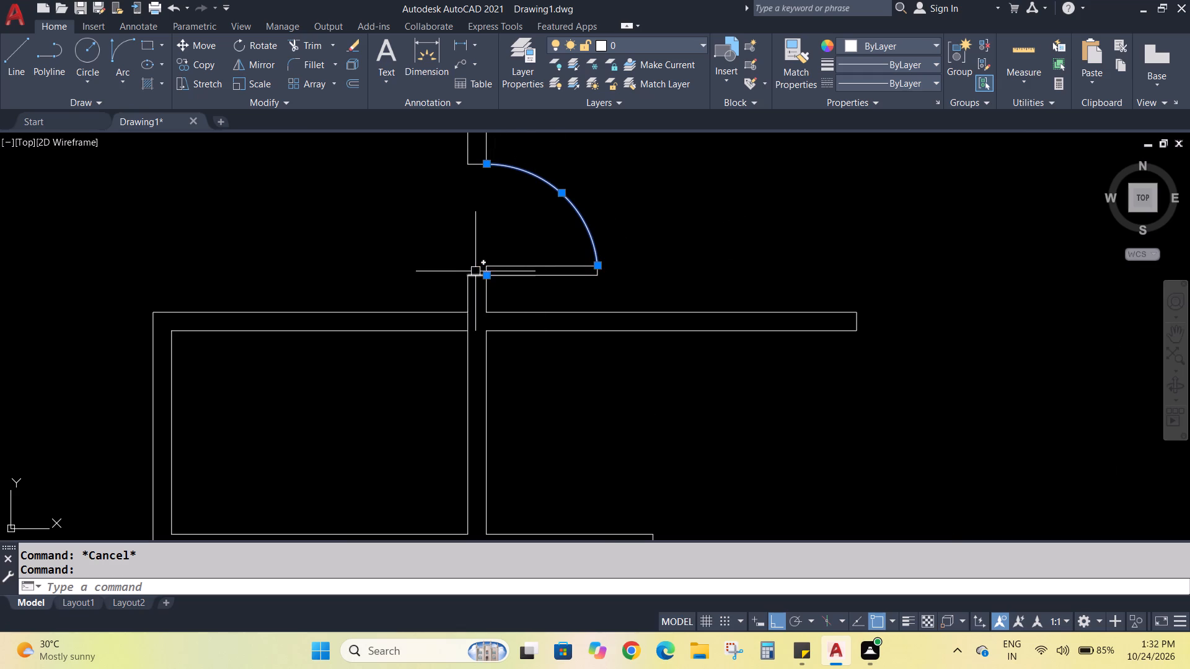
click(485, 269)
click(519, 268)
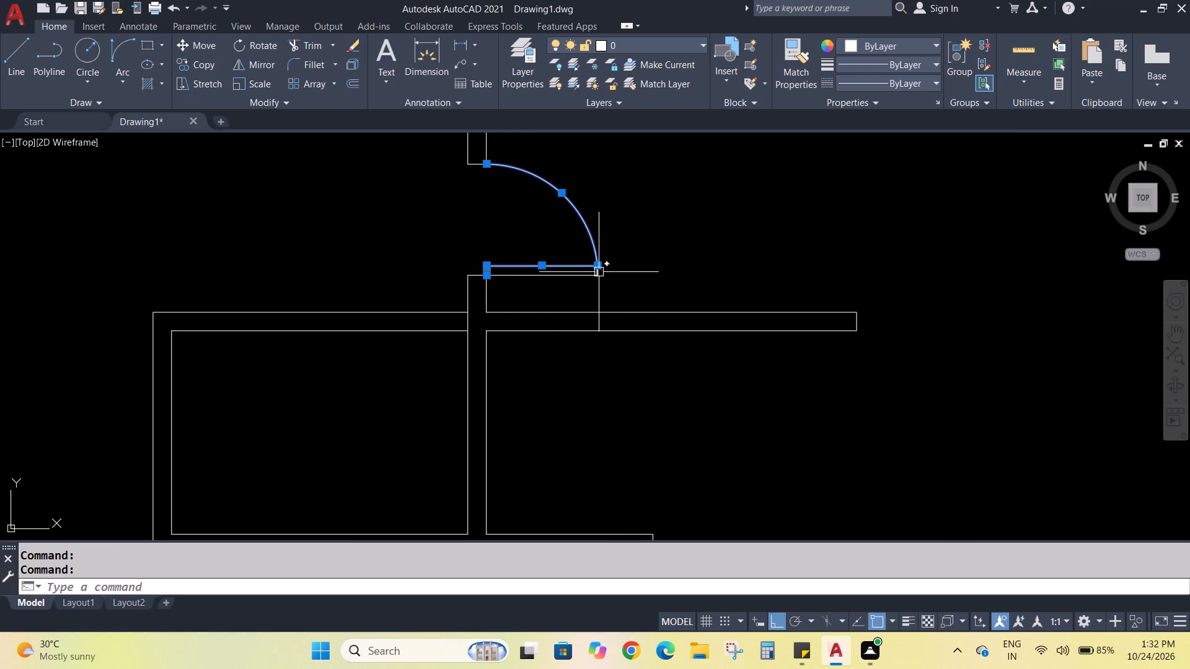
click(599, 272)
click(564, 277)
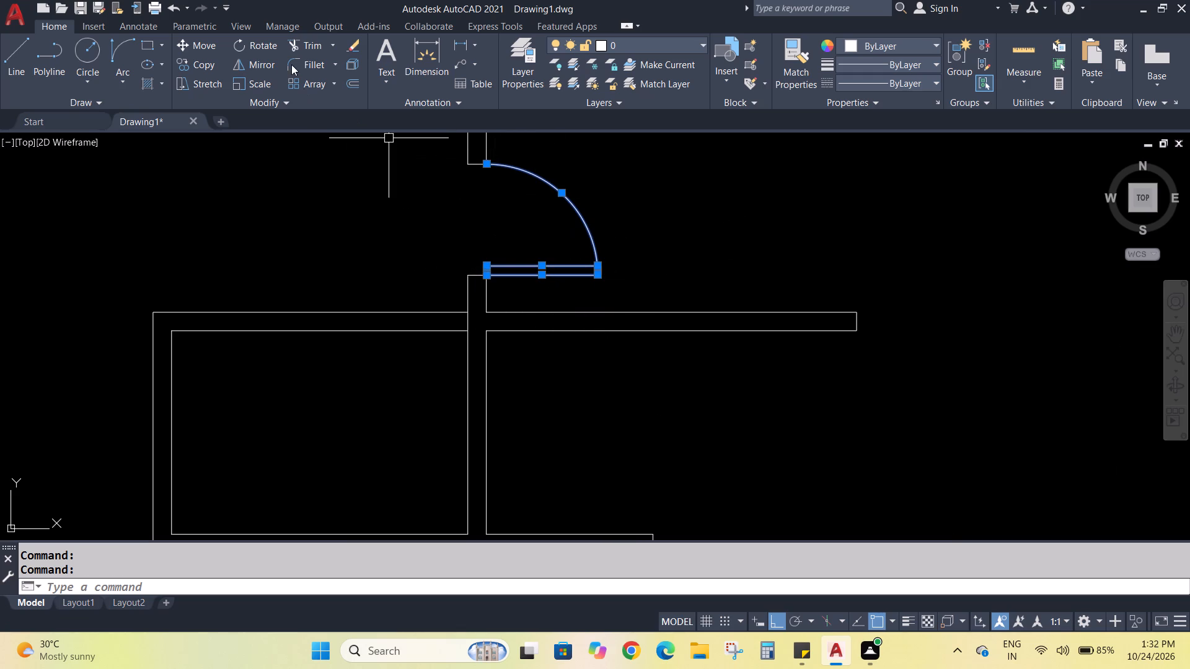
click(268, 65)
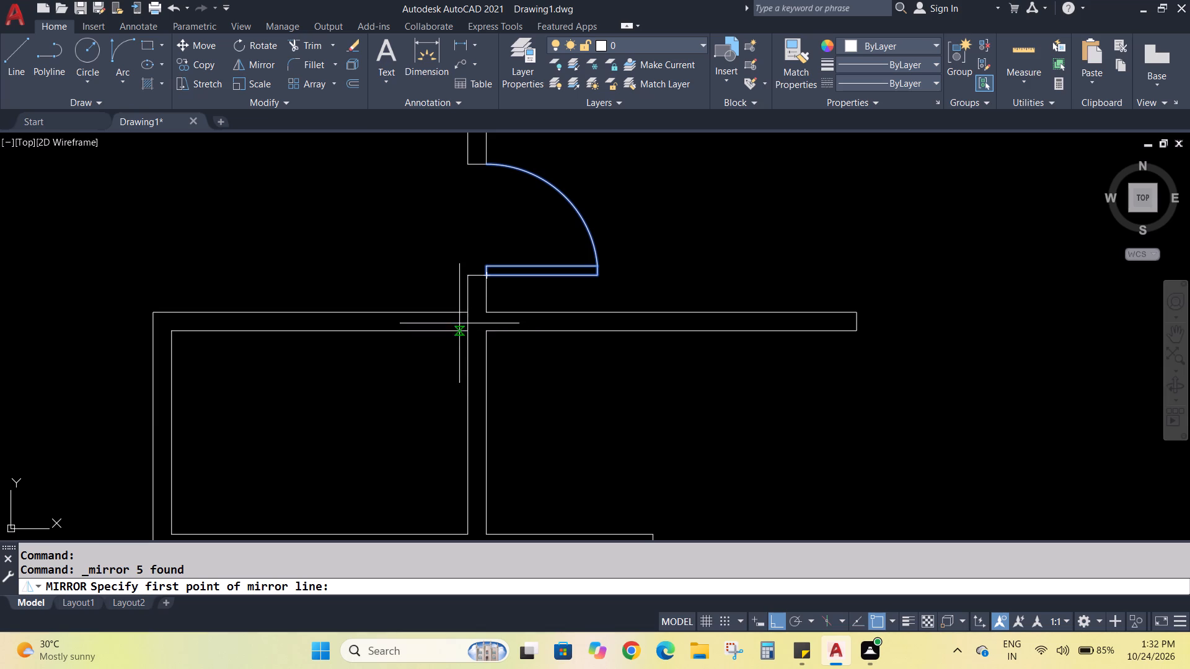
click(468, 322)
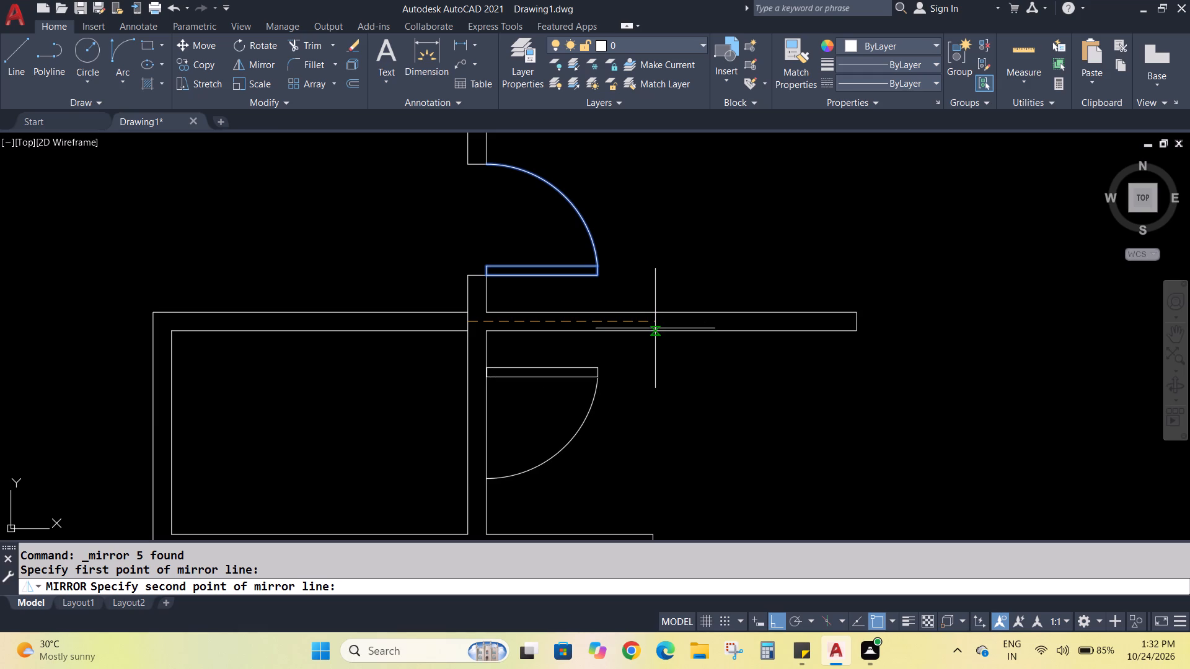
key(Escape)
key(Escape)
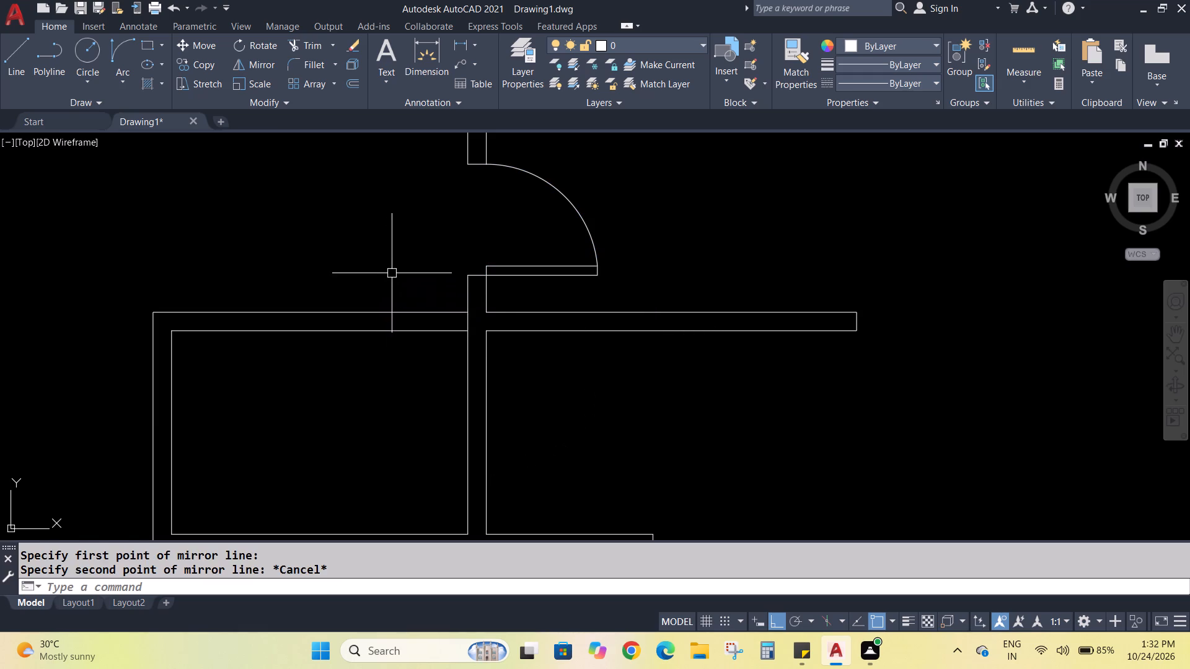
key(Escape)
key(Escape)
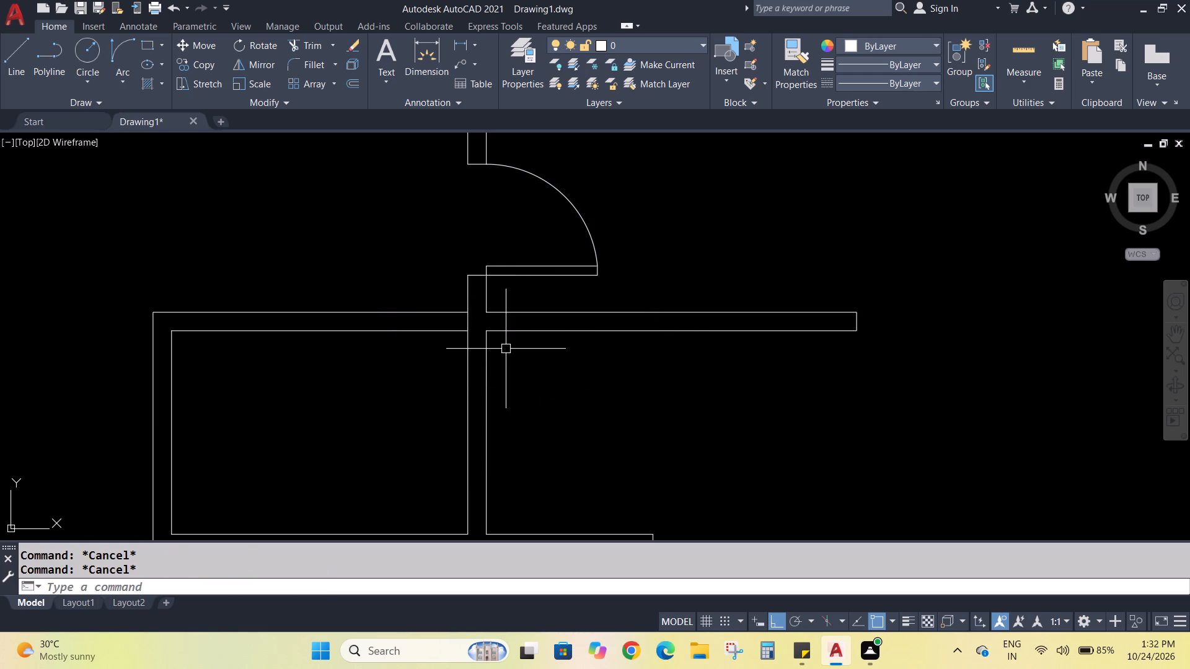
Undo the short vertical line that closed the small room's top wall at the junction below the upper door.
key(ctrl+z)
key(ctrl+z)
key(ctrl+z)
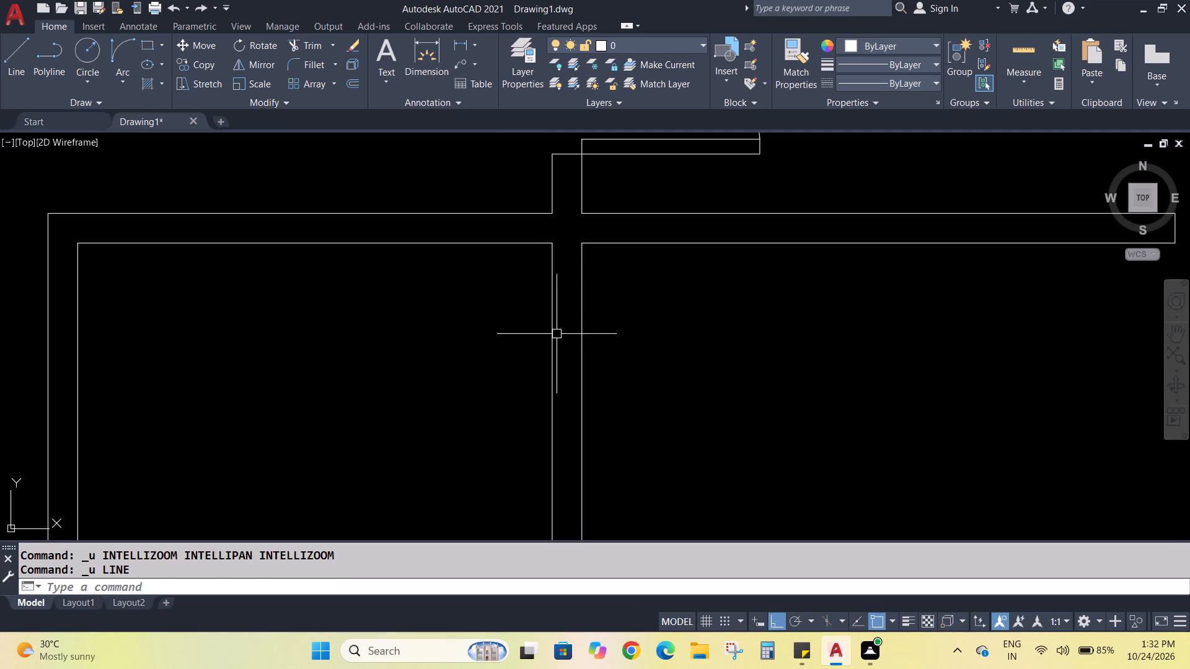
Draw a short horizontal line across the small room's east wall, level with the top wall's lower face.
scroll(425, 301, down, 2)
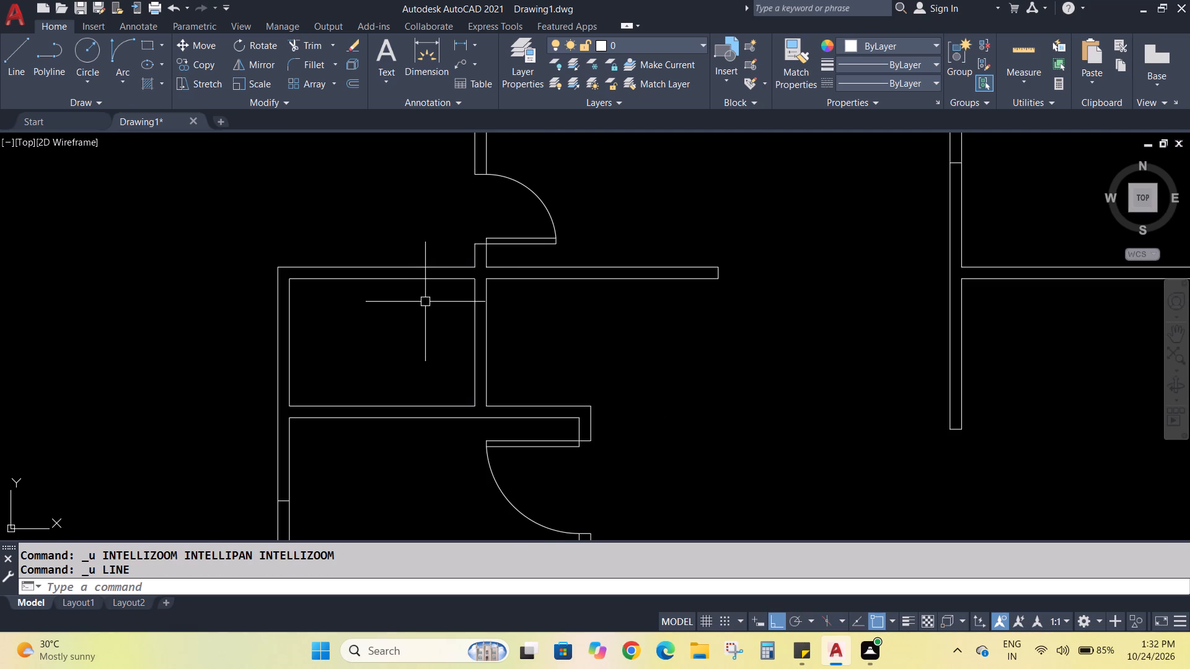
scroll(451, 347, up, 1)
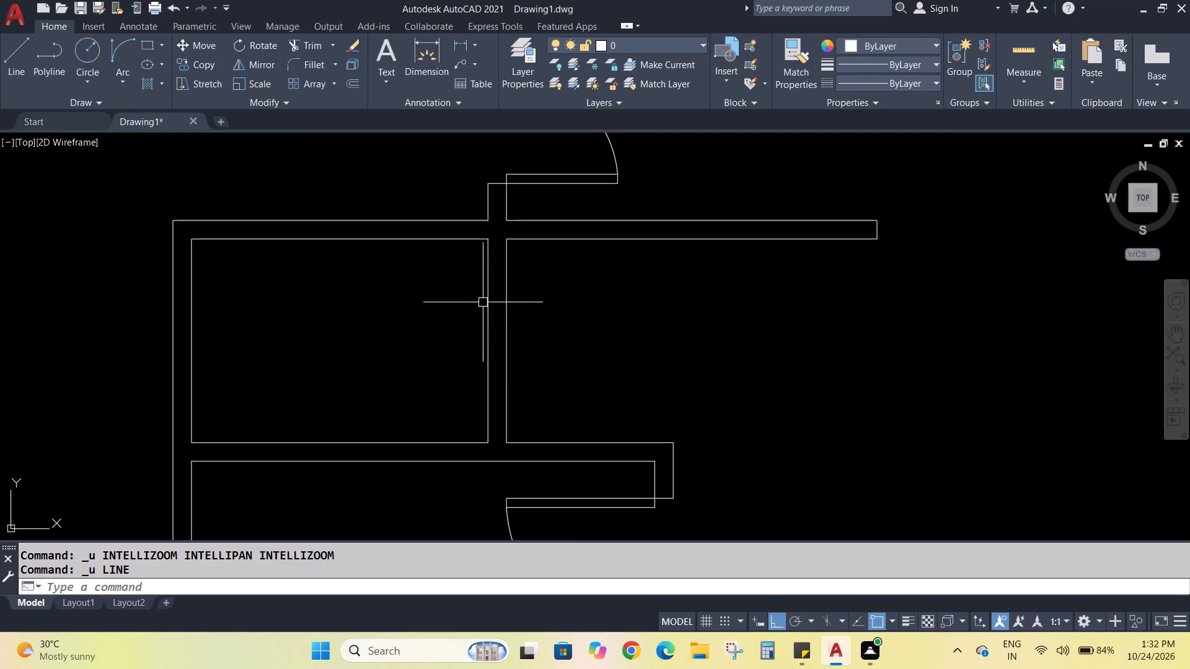
key(l)
key(Return)
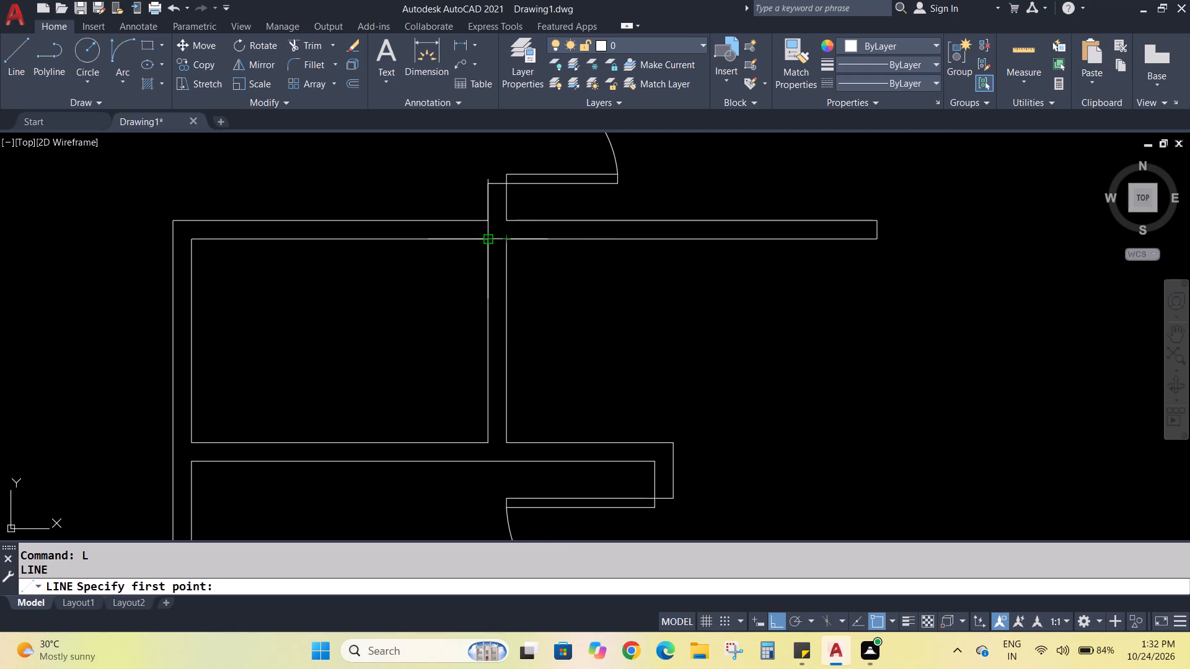
click(487, 241)
click(509, 242)
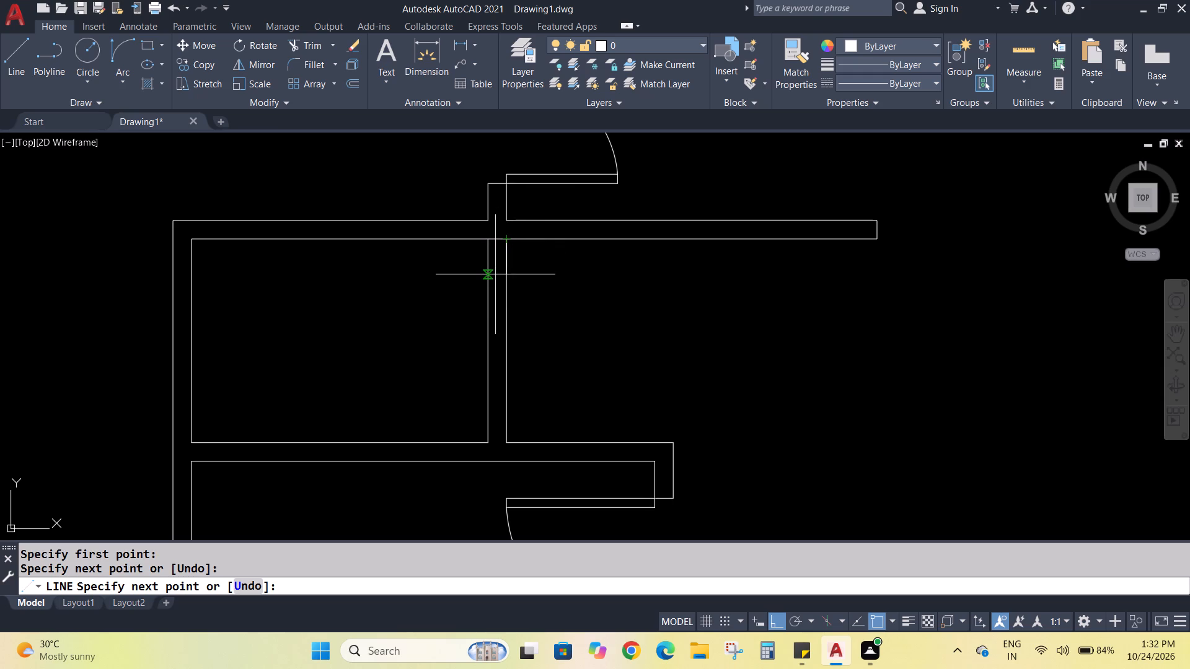
key(Escape)
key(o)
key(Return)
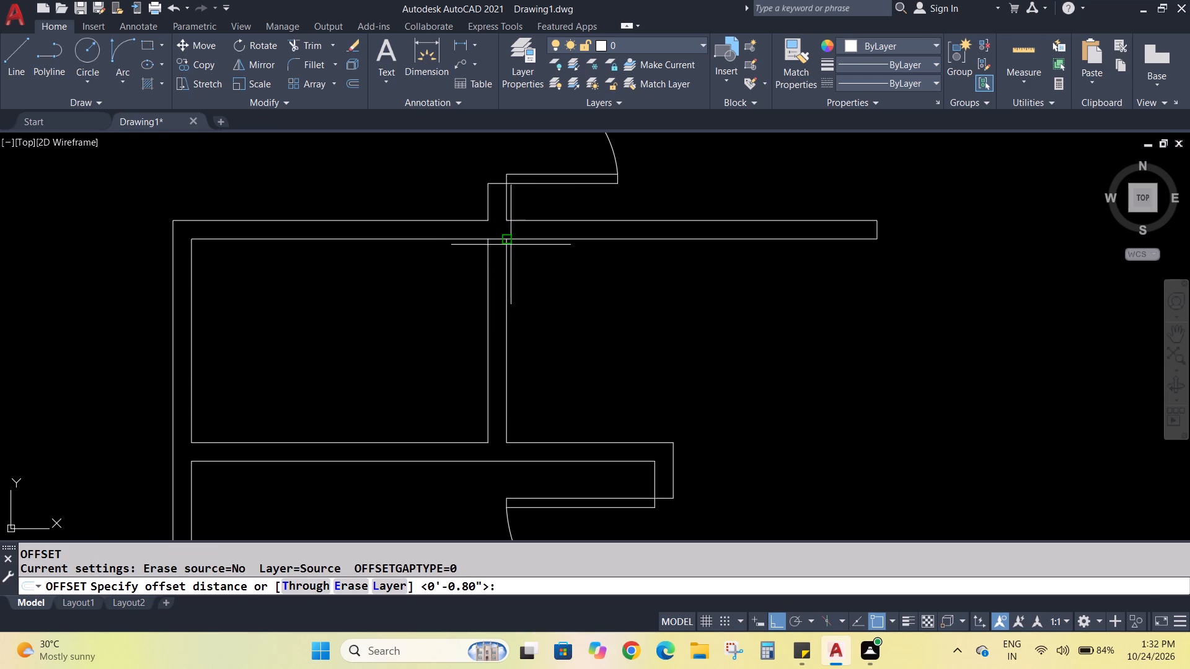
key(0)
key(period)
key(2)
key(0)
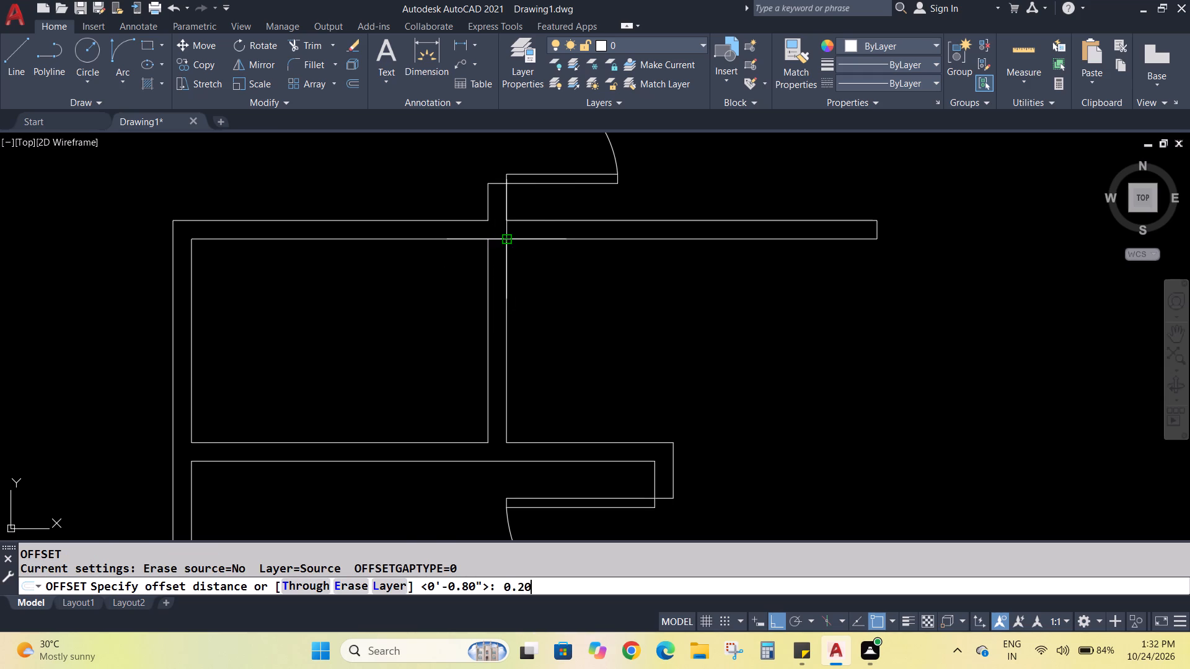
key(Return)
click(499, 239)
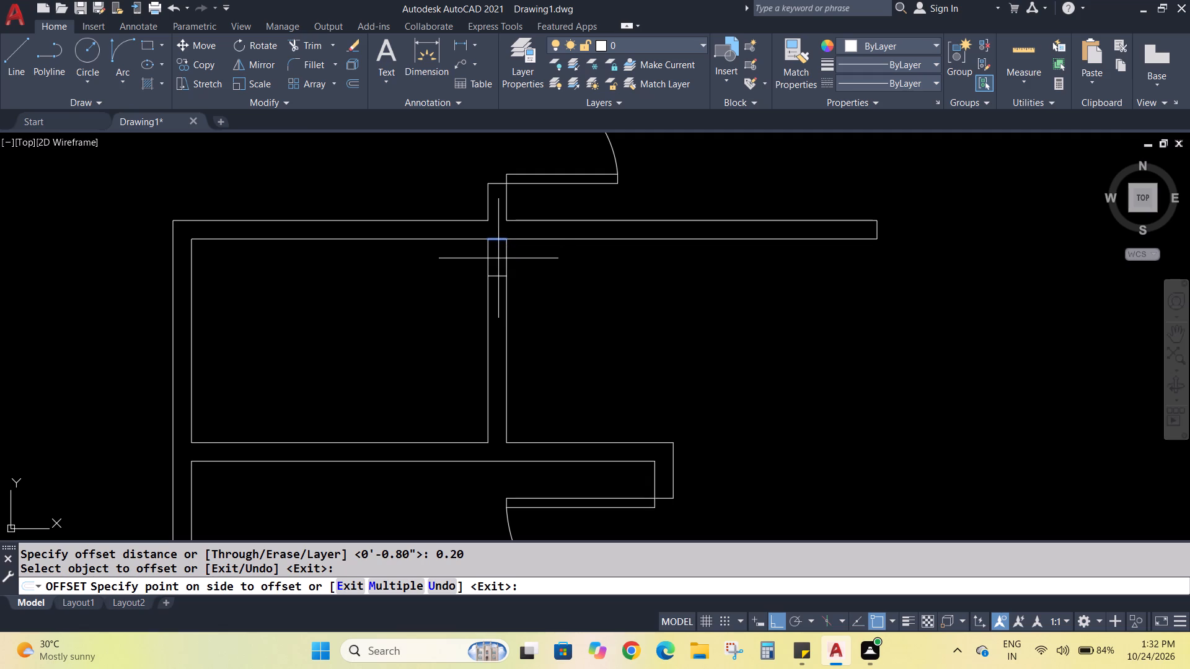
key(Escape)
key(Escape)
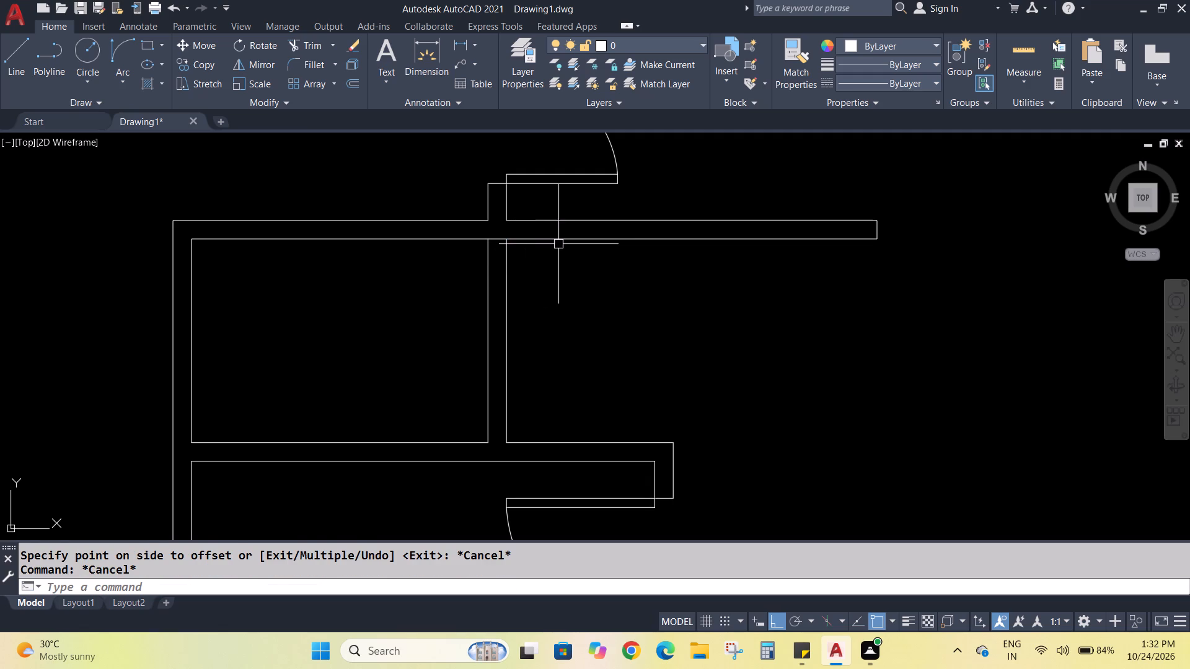
Offset the short line across the small room's east wall 0.10 downward to mark the doorway's upper jamb.
key(o)
key(Return)
text(0.)
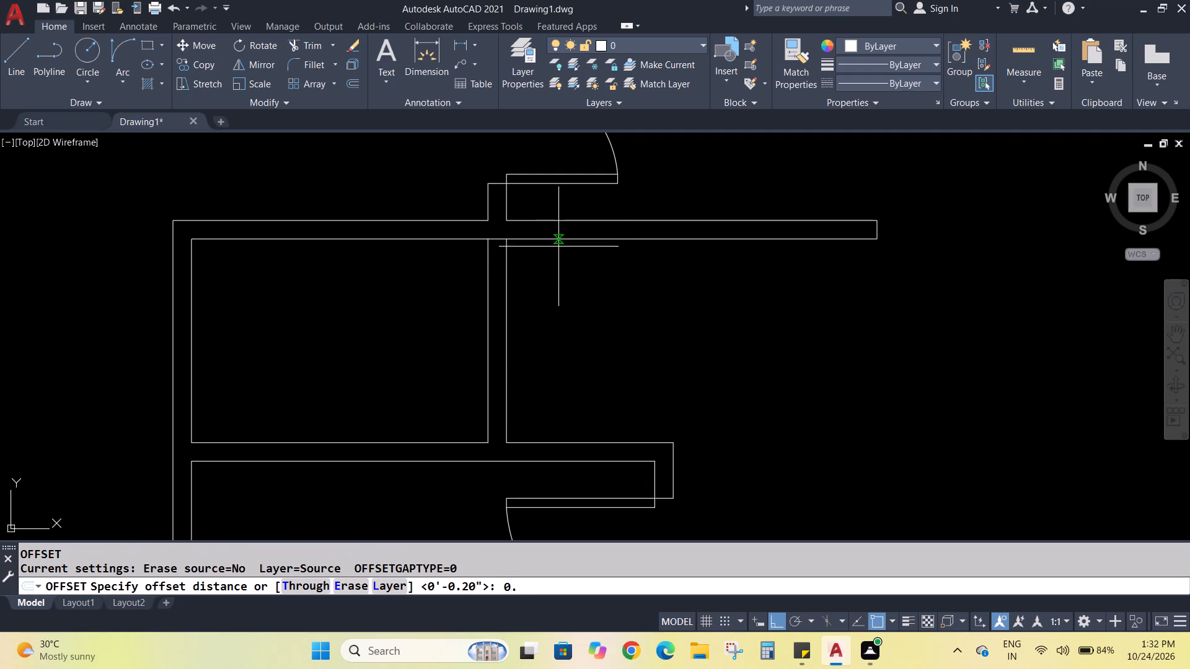
key(1)
key(0)
key(Return)
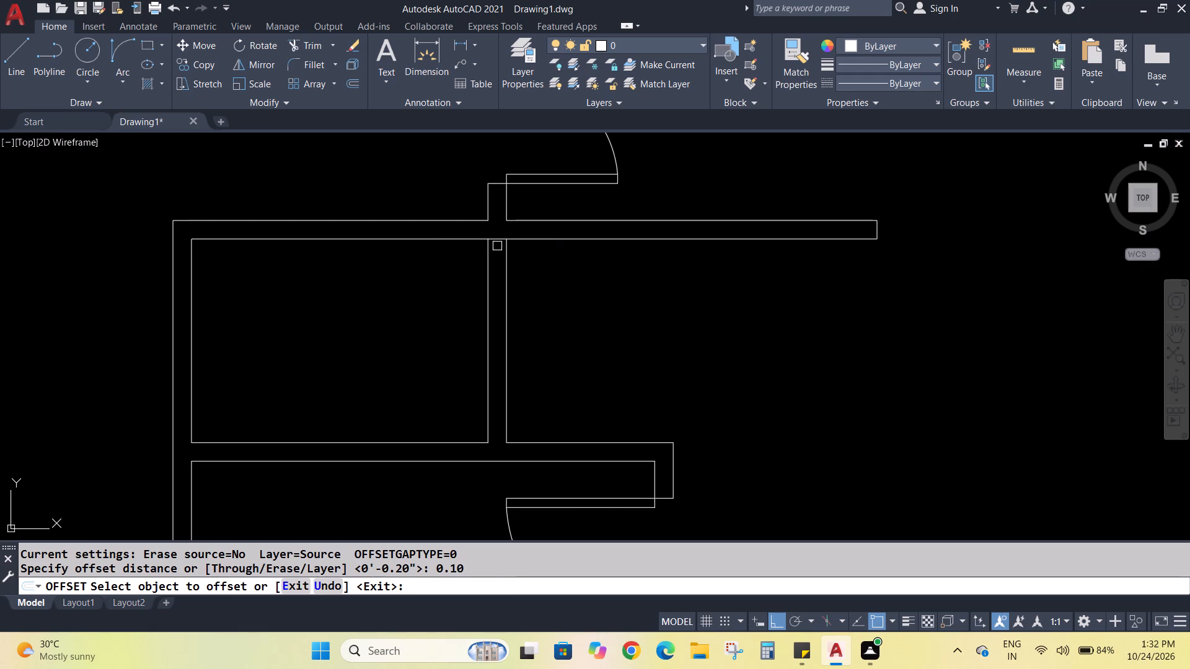
click(497, 240)
click(499, 251)
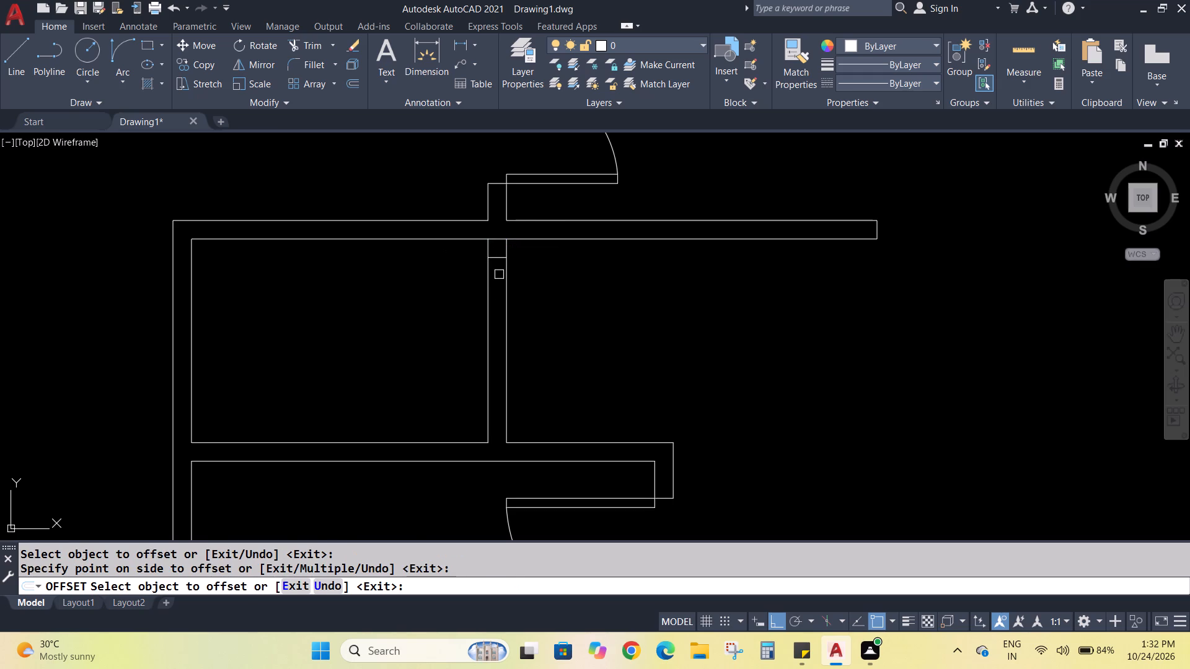
key(Escape)
key(Escape)
key(Escape)
Offset the upper jamb line 0.60 downward within the small room's east wall to mark the lower jamb.
key(o)
key(Return)
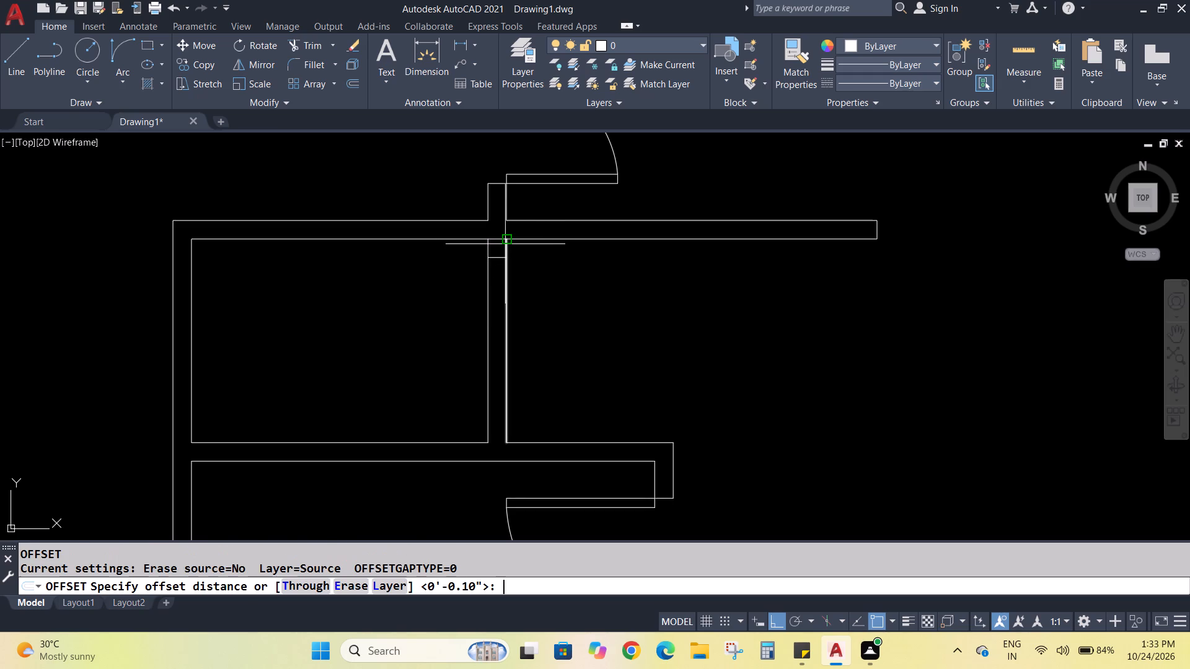
key(0)
key(period)
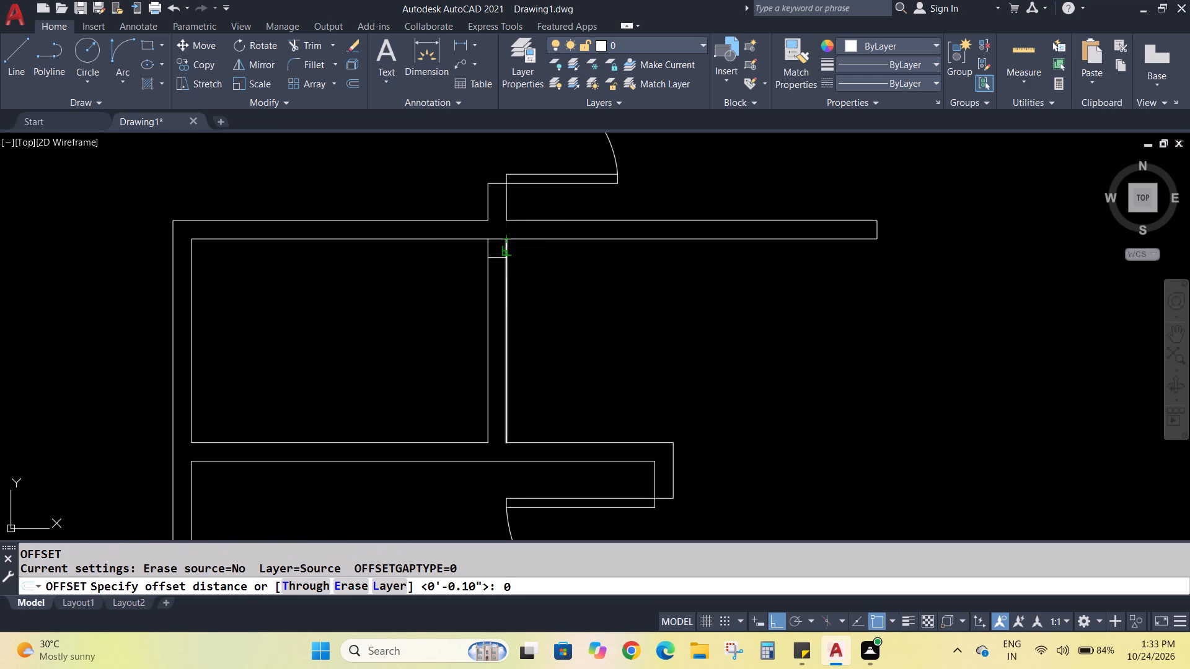
text(60)
key(Return)
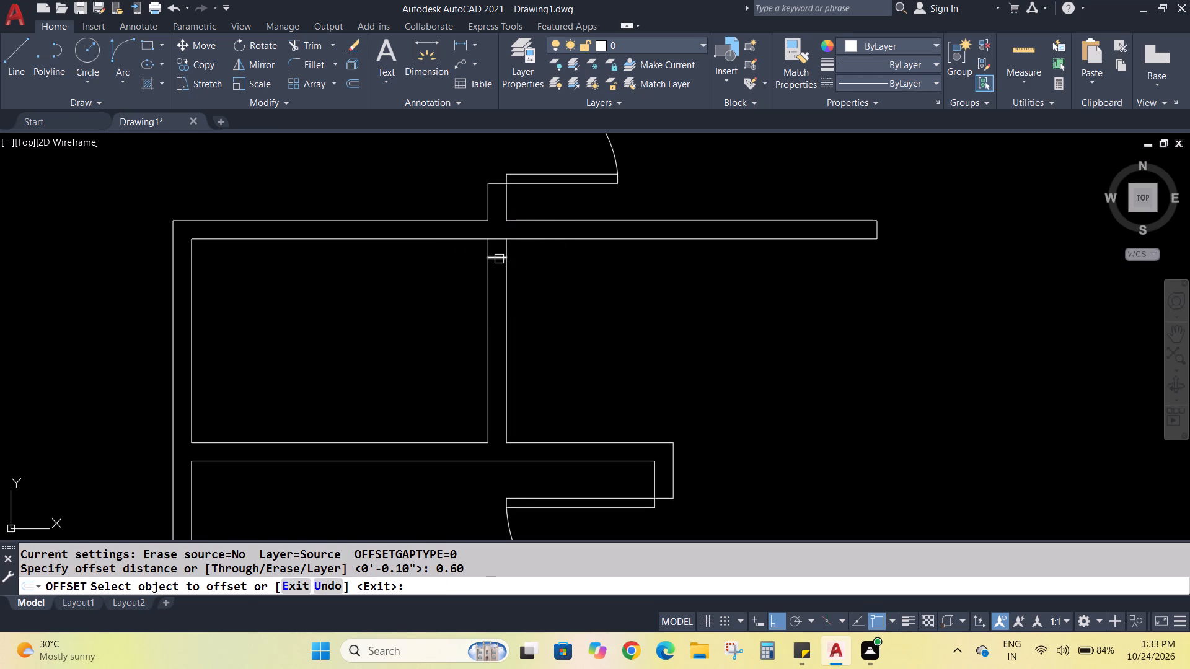
click(499, 259)
click(497, 283)
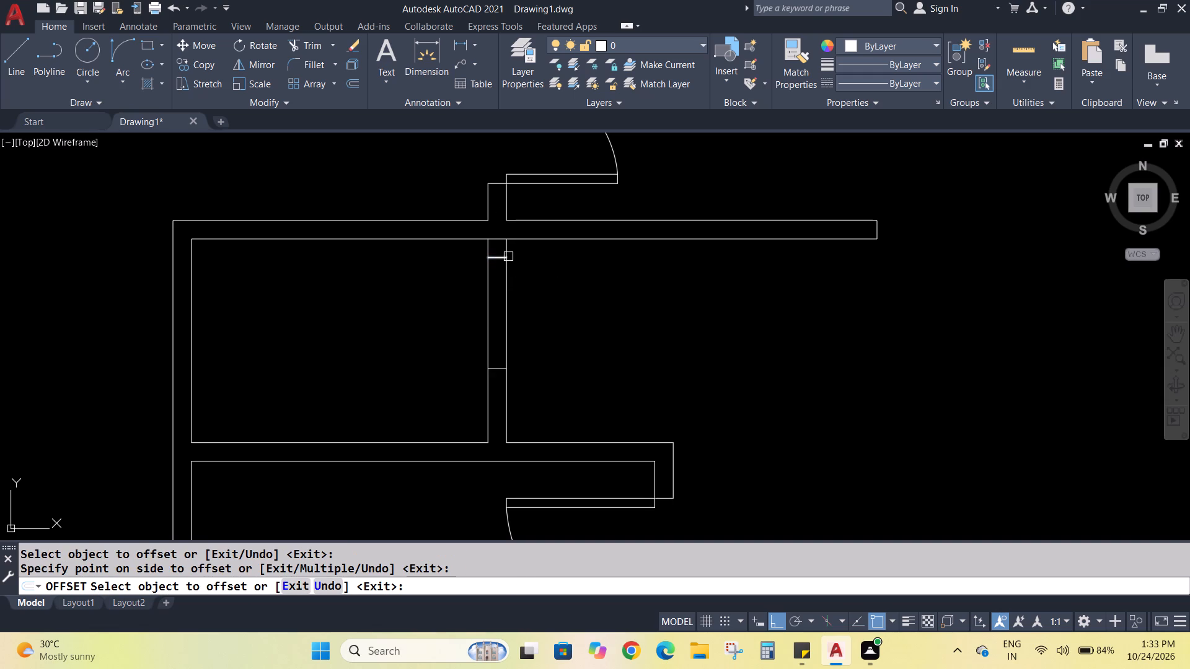
key(Escape)
key(Escape)
key(Escape)
Trim both faces of the east wall between the jamb lines and remove the short line across the wall junction.
text(tr)
key(Return)
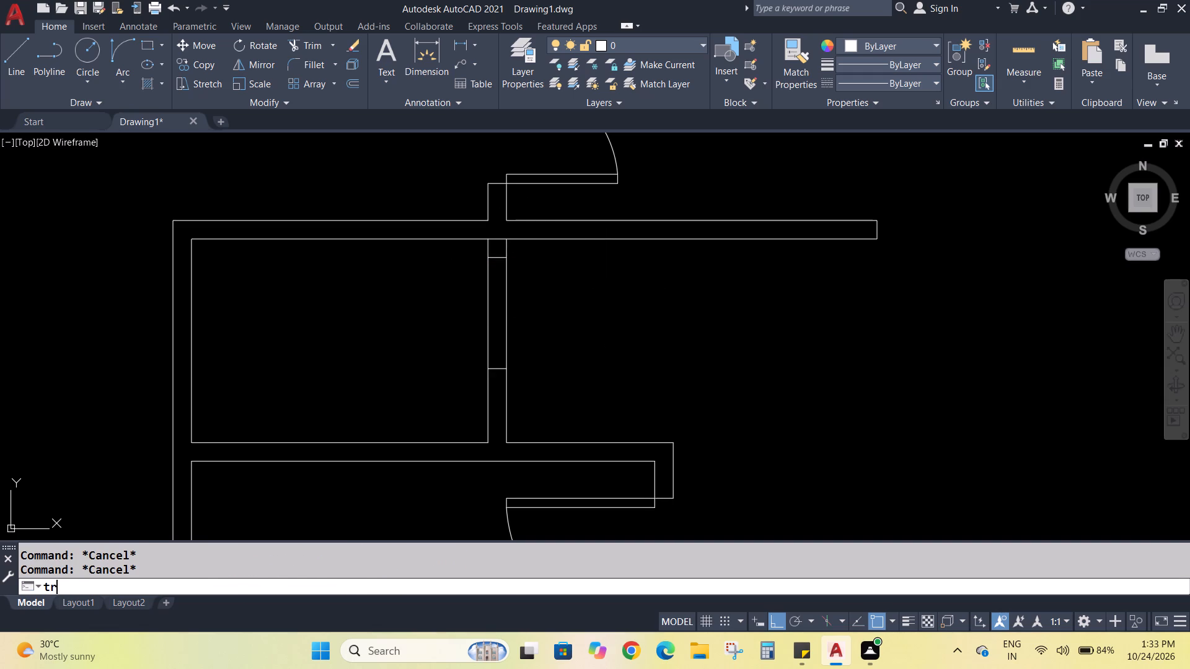
drag(418, 329, 561, 325)
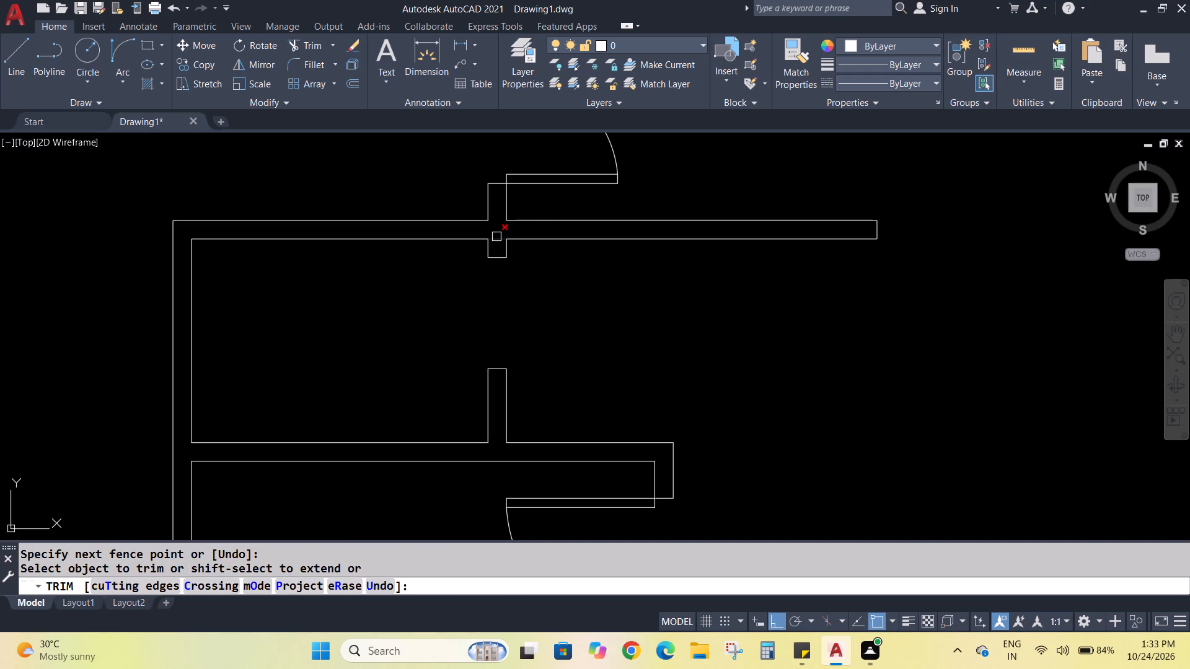
click(496, 237)
key(grave)
key(grave)
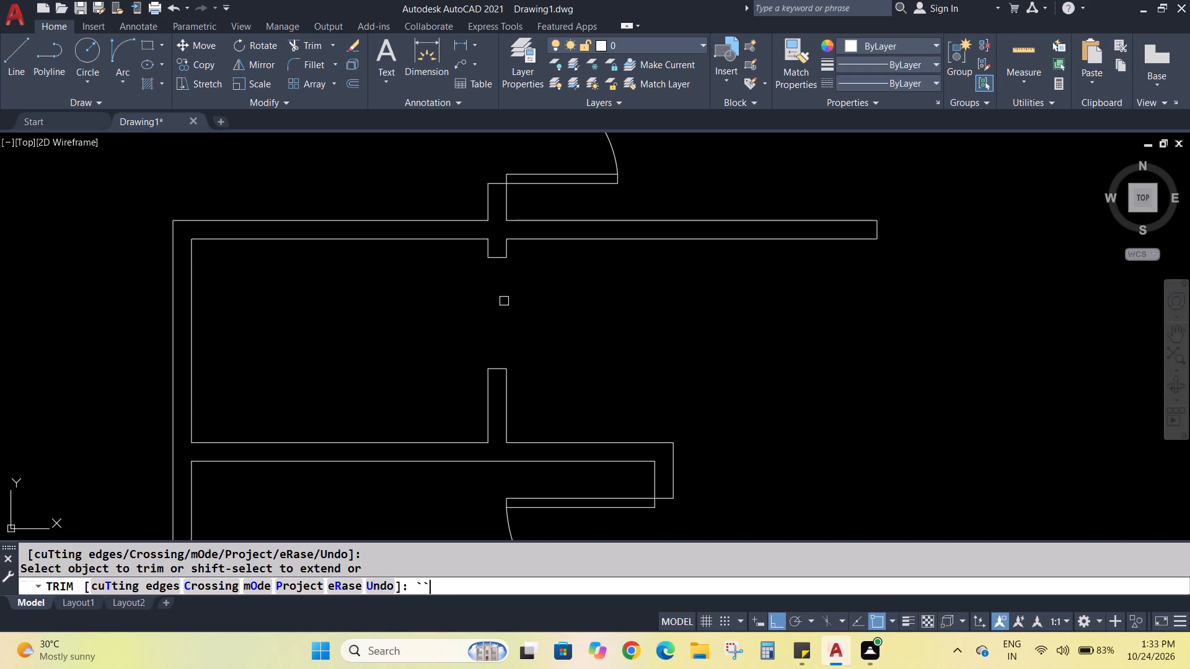
key(Escape)
key(Escape)
key(Escape)
Draw a 0.60 by 0.05 door leaf extending into the small room from the lower jamb's inner corner.
key(l)
key(Return)
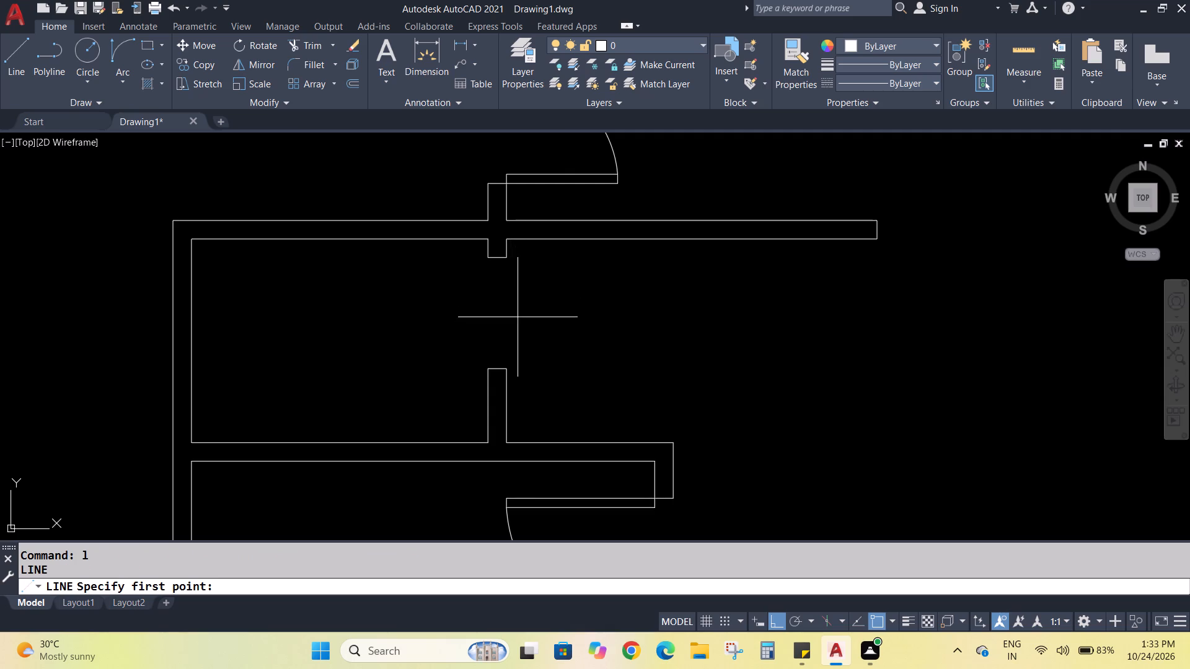
click(486, 368)
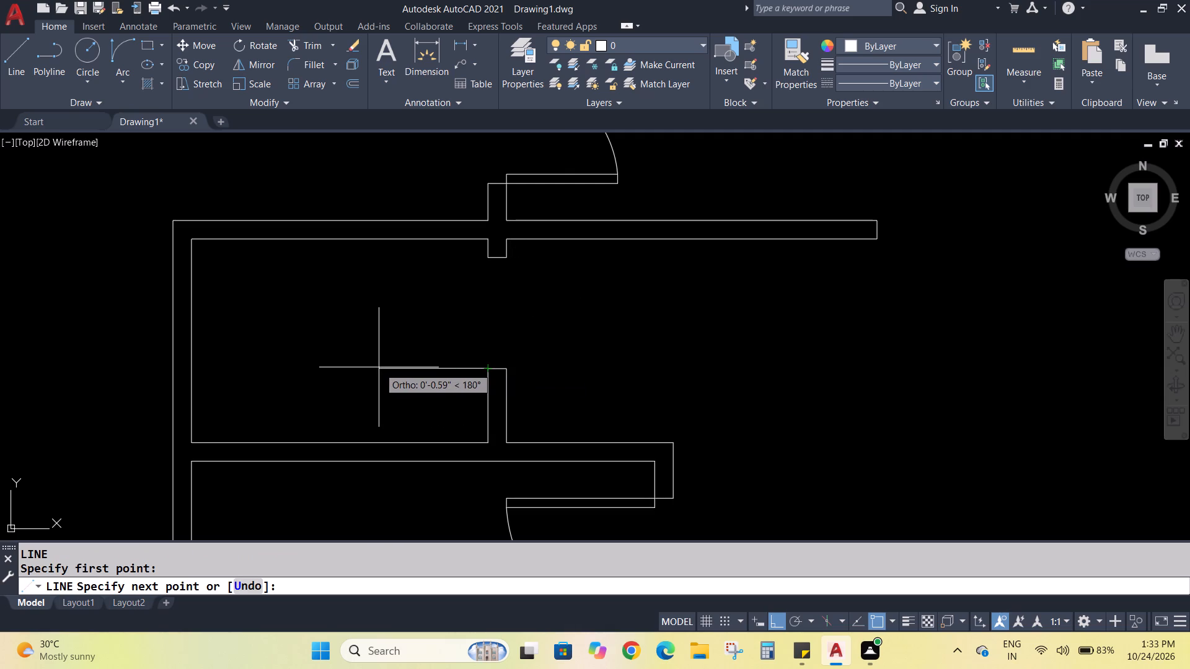
key(0)
key(period)
text(60)
key(Return)
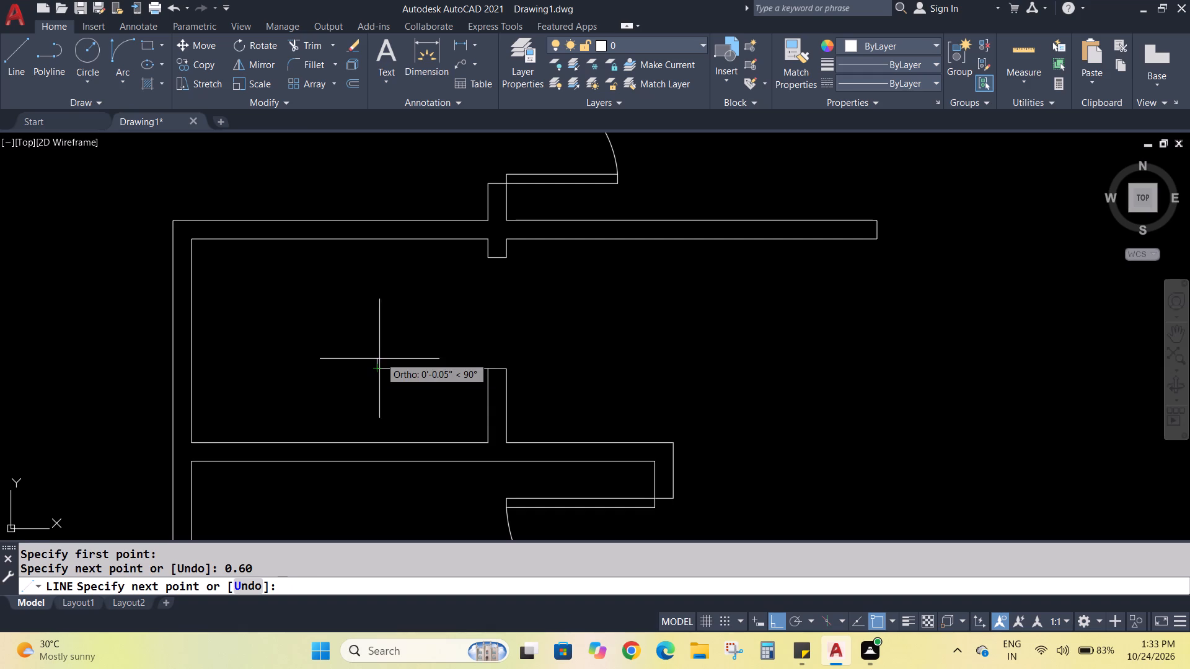
text(0.)
key(0)
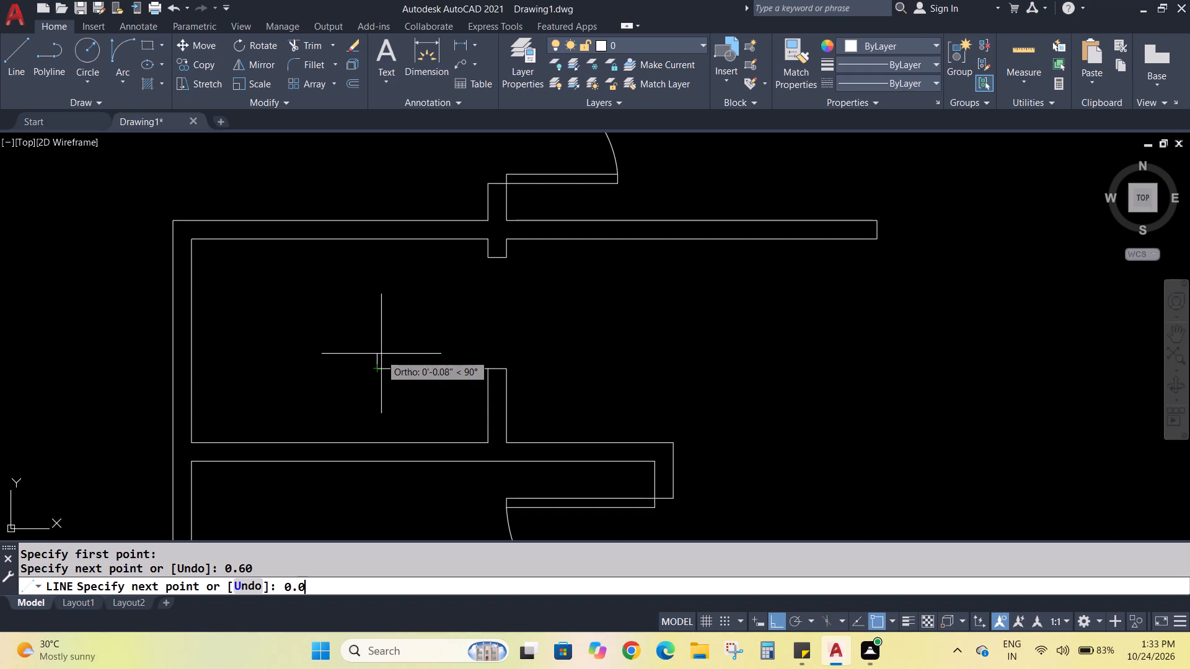
key(5)
key(Return)
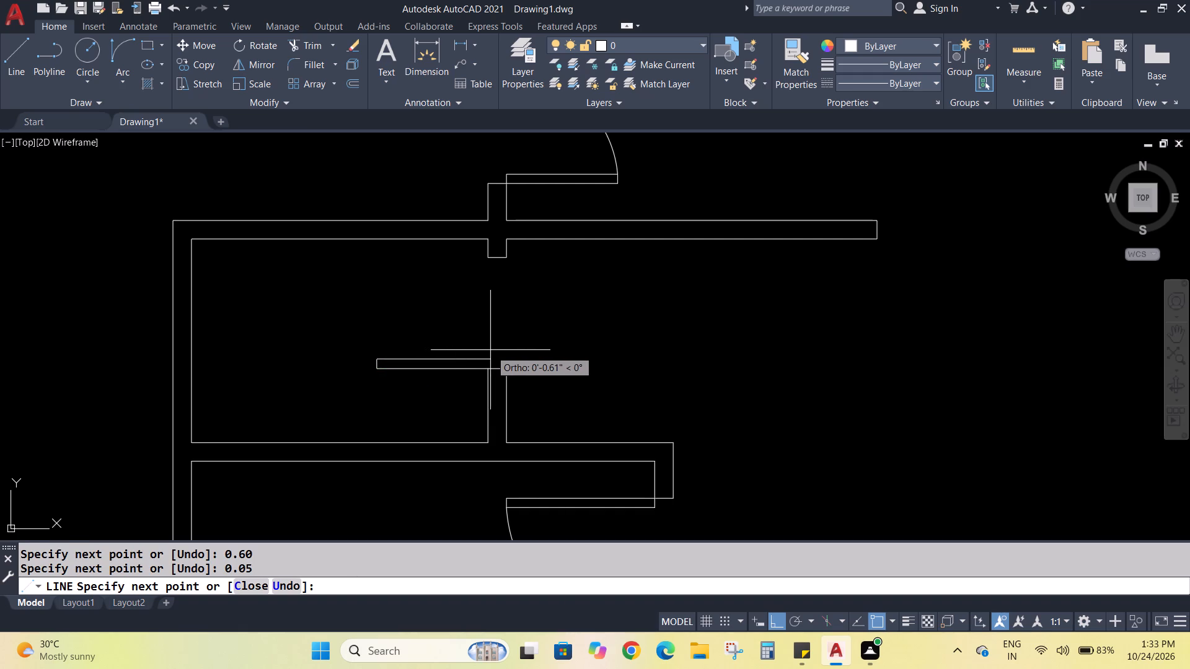
text(0.)
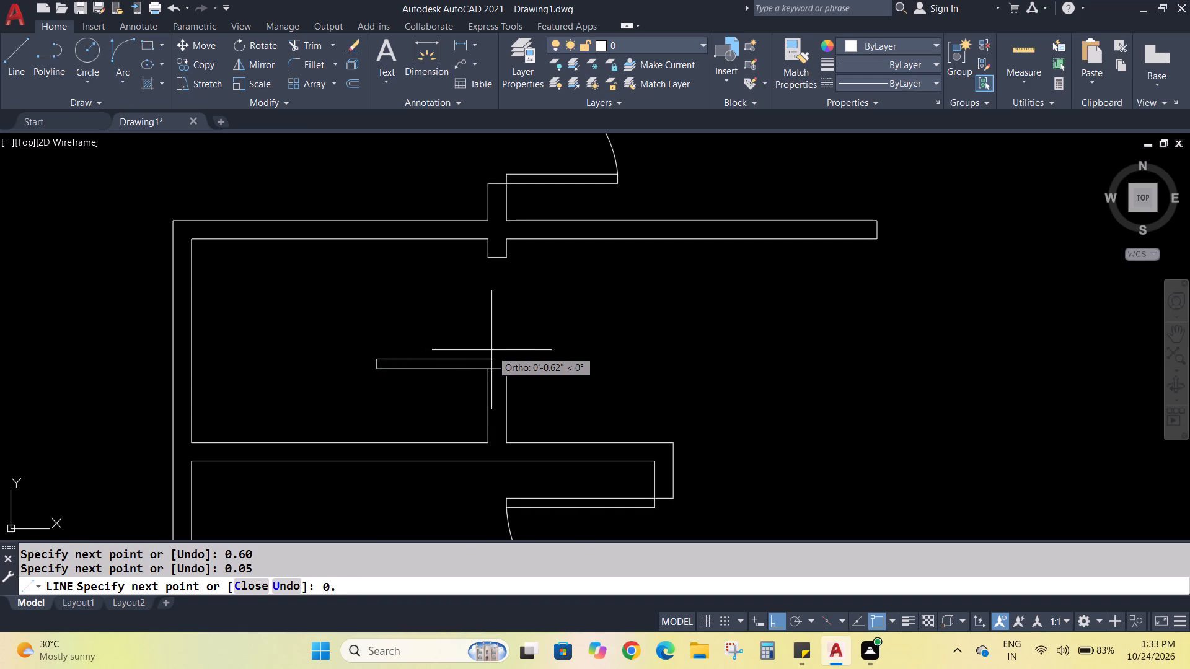
key(6)
key(0)
key(Return)
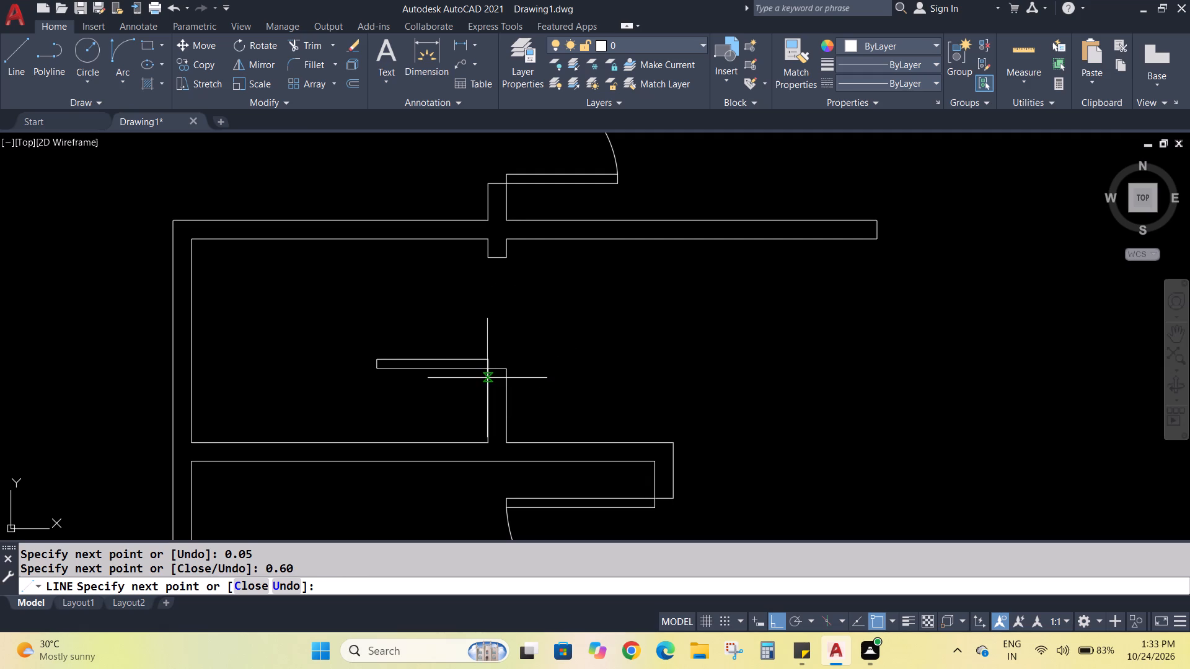
scroll(488, 371, up, 3)
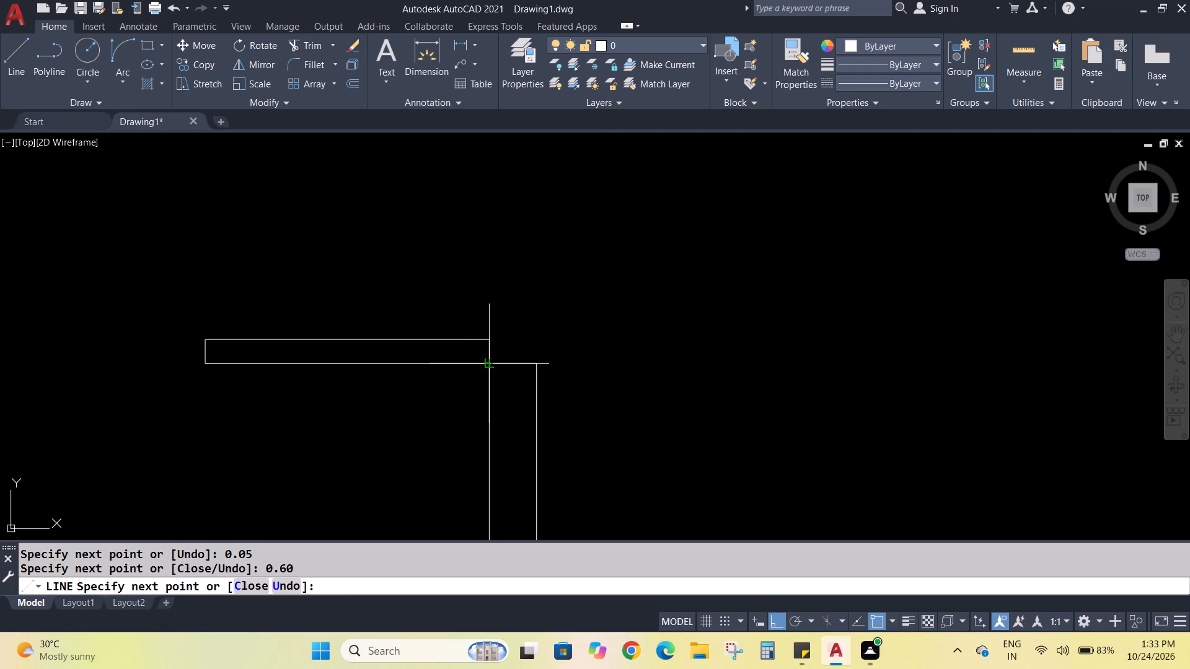
click(489, 367)
scroll(487, 369, down, 3)
key(Escape)
key(Escape)
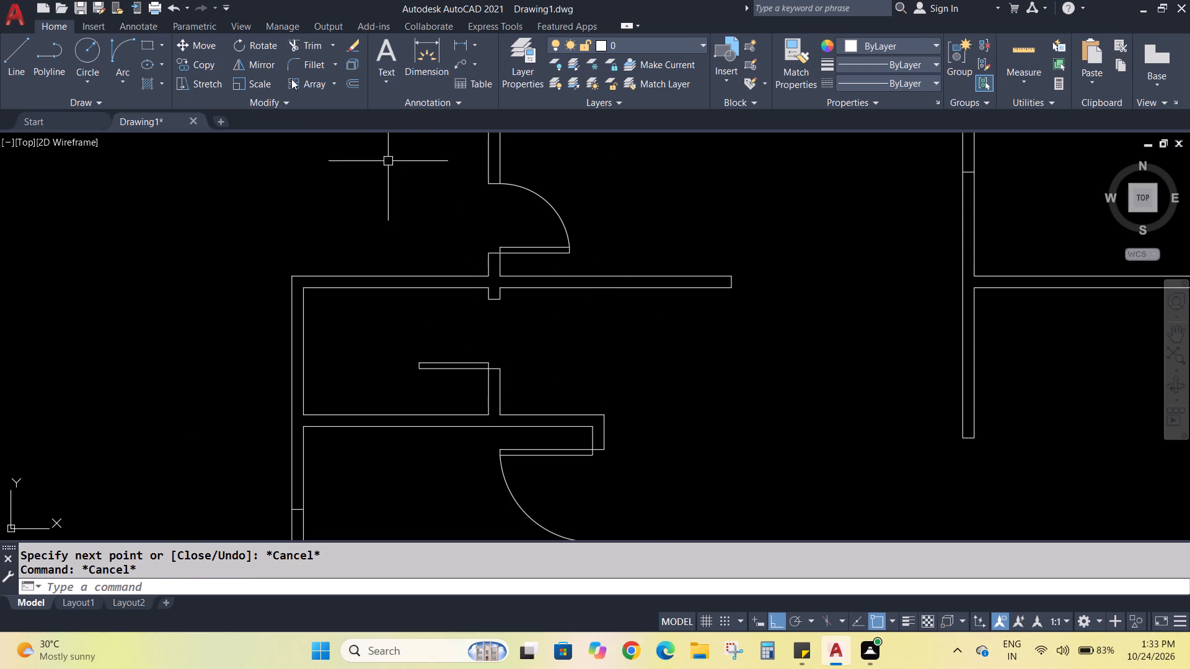
Draw the door swing arc from the upper jamb's inner corner to the free end of the small room's door leaf.
click(121, 46)
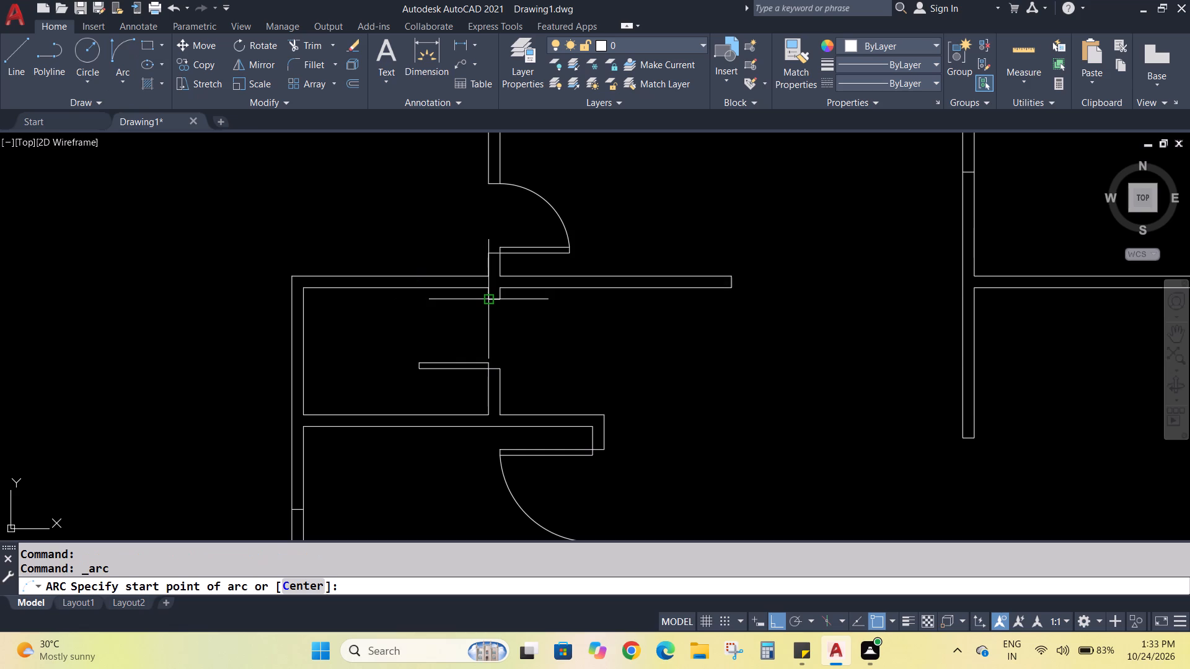
click(491, 301)
click(420, 361)
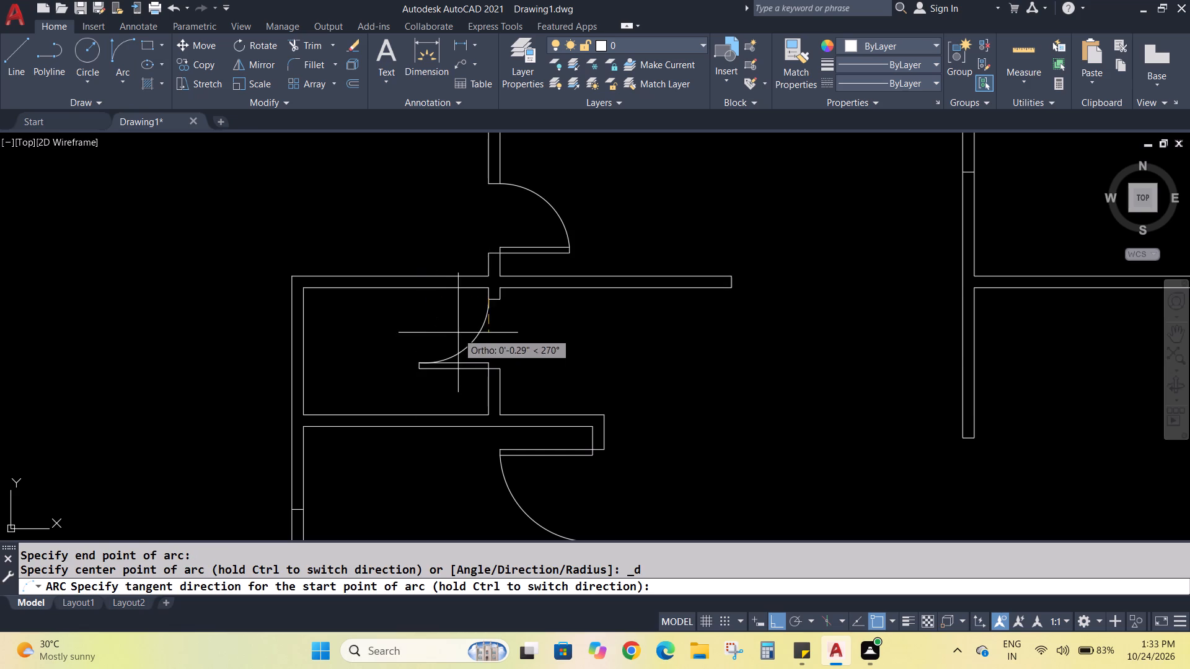
click(436, 324)
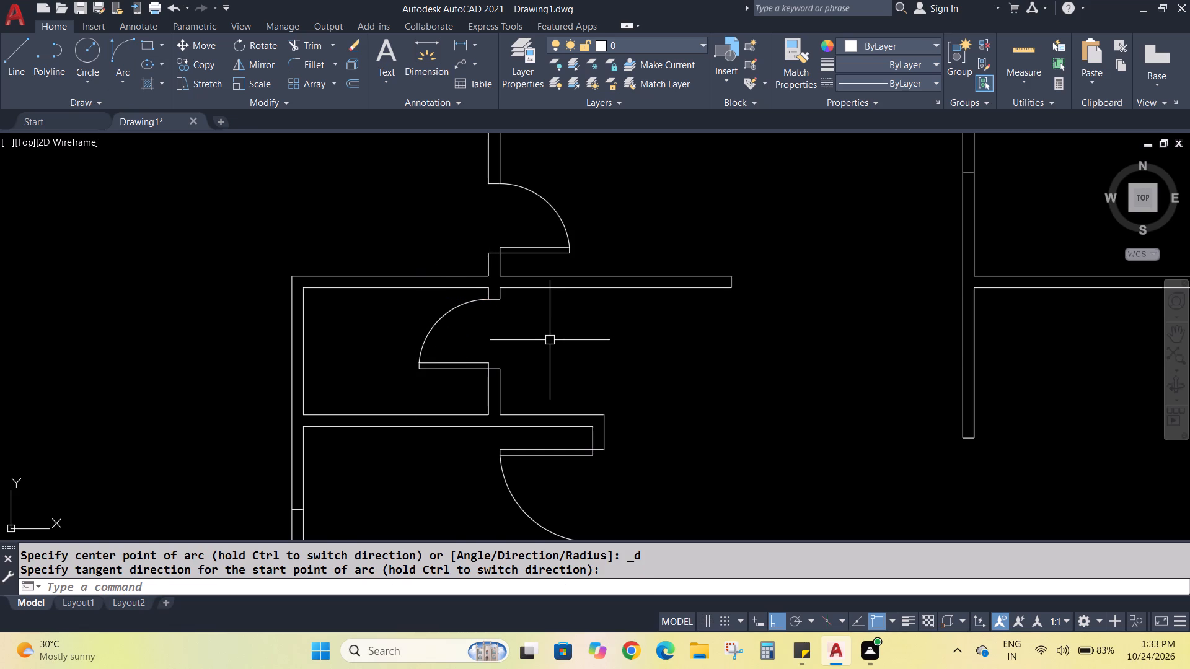
key(Escape)
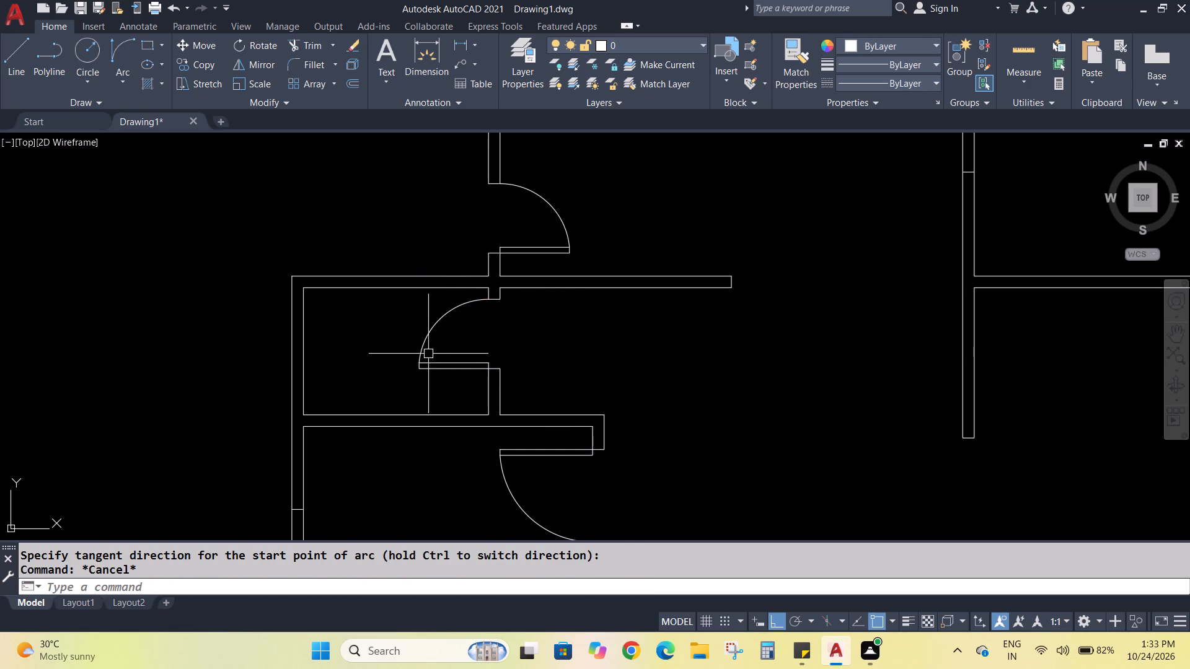
Extend the small room's upper and lower inner wall lines through the west wall to its outer face.
middle_drag(333, 354, 424, 355)
scroll(423, 352, up, 1)
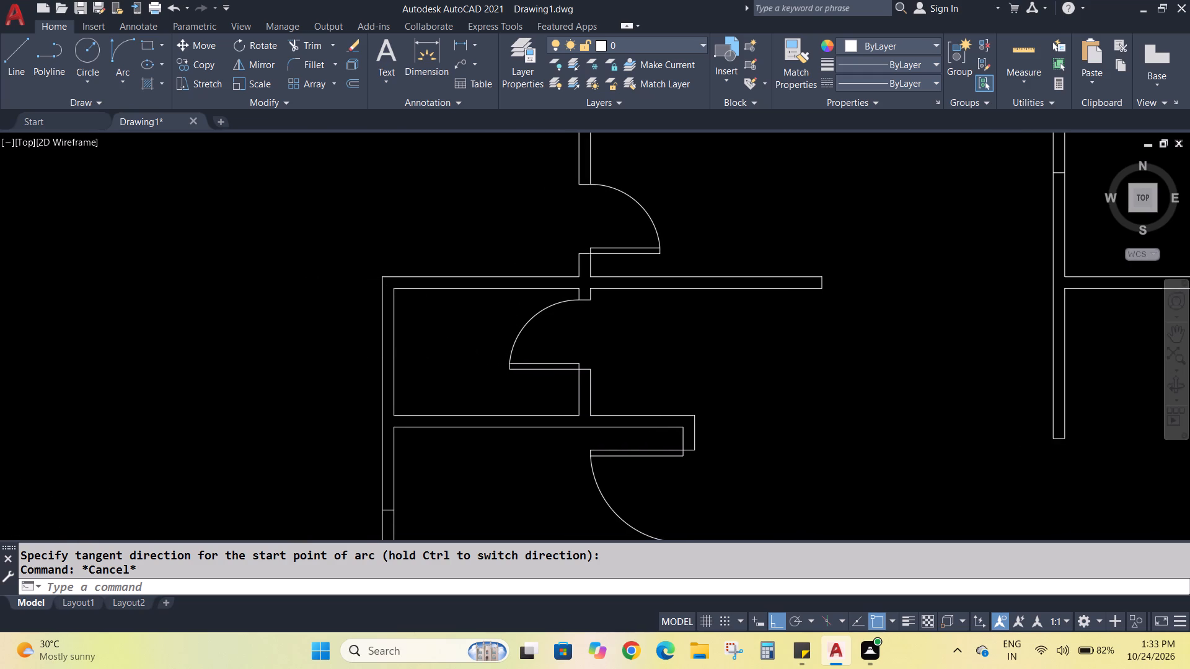
scroll(423, 352, up, 1)
middle_drag(424, 348, 452, 330)
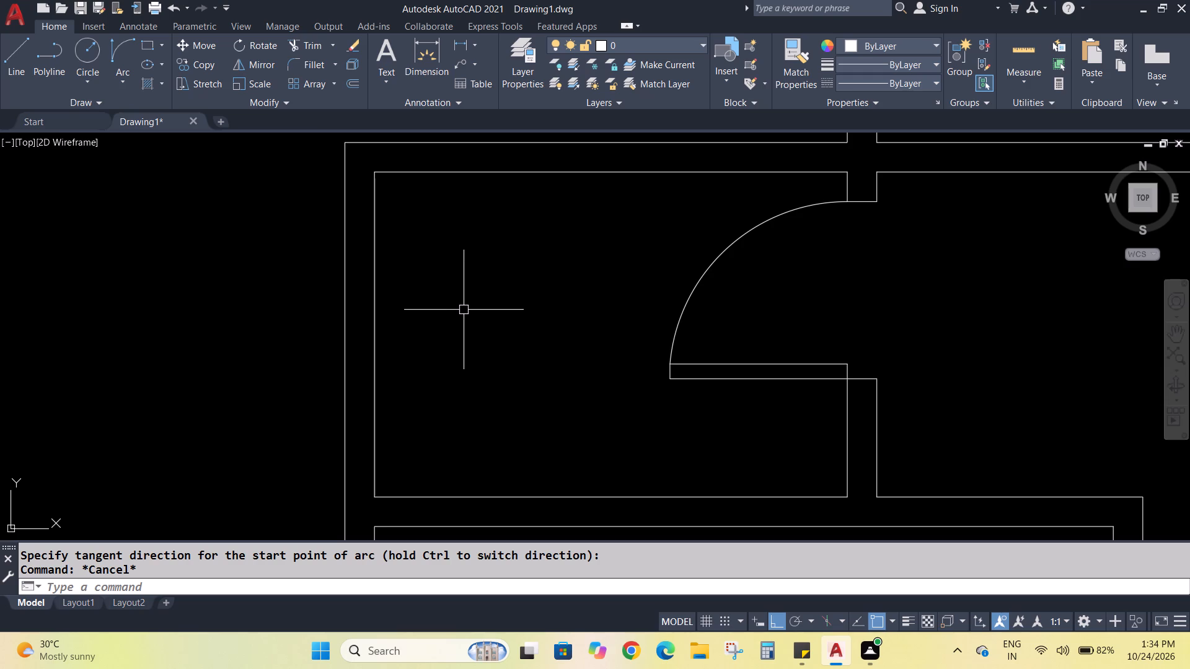
key(e)
key(x)
key(Return)
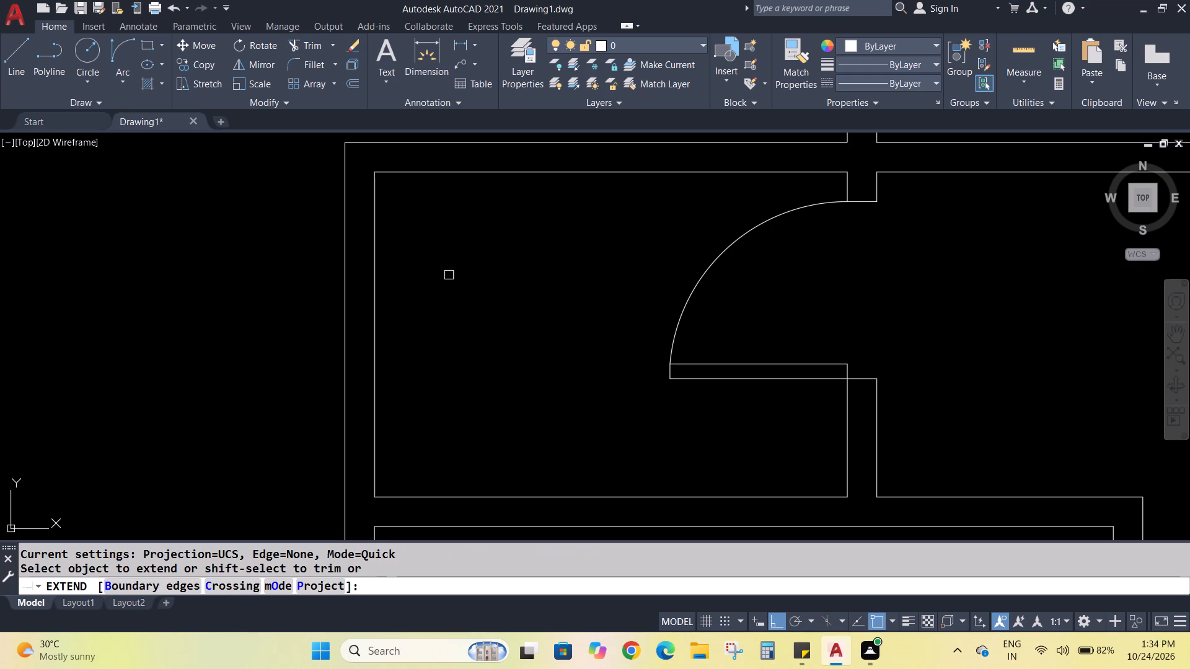
click(405, 175)
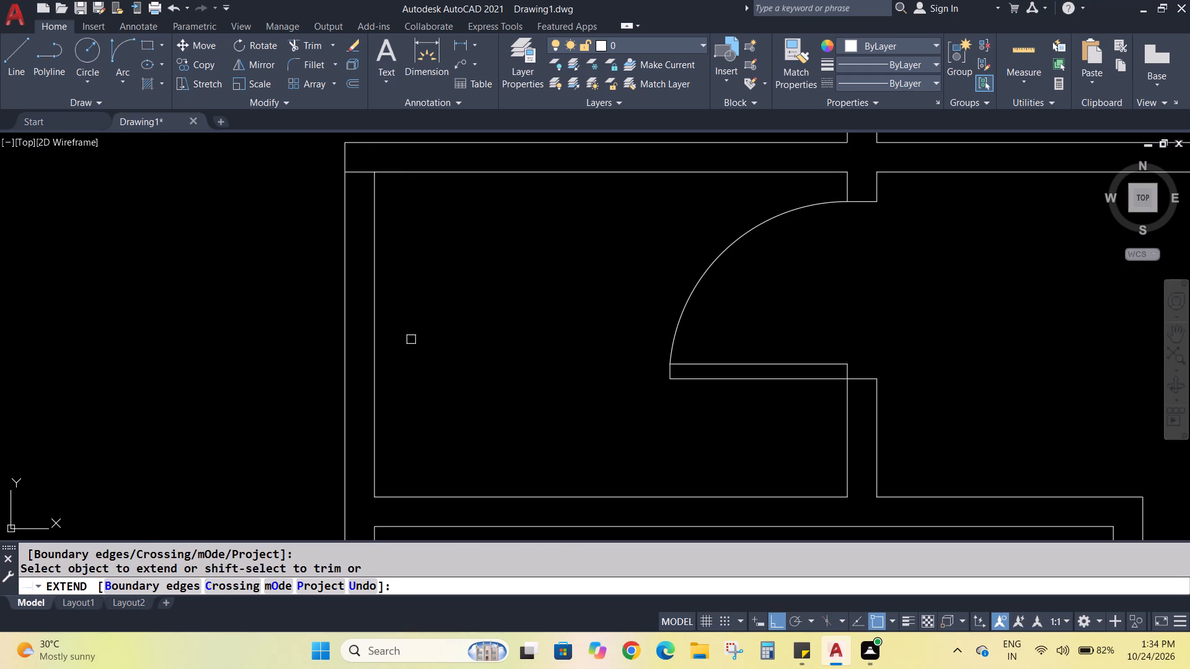
click(397, 495)
key(Escape)
key(Escape)
key(Escape)
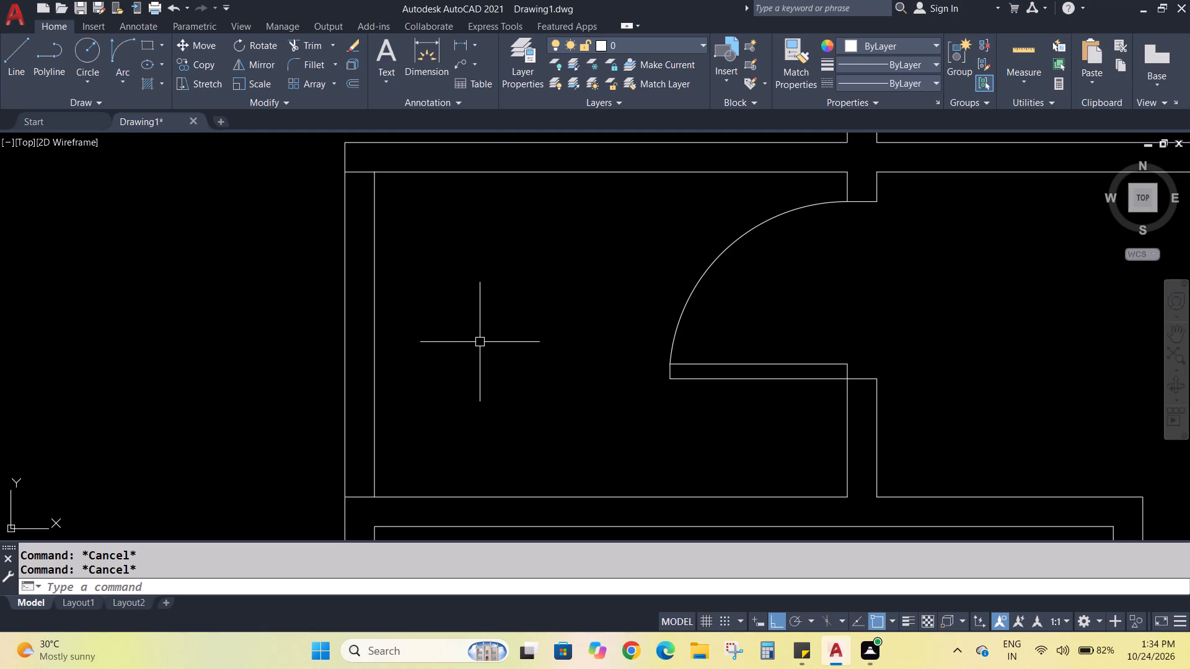
key(Escape)
key(Escape)
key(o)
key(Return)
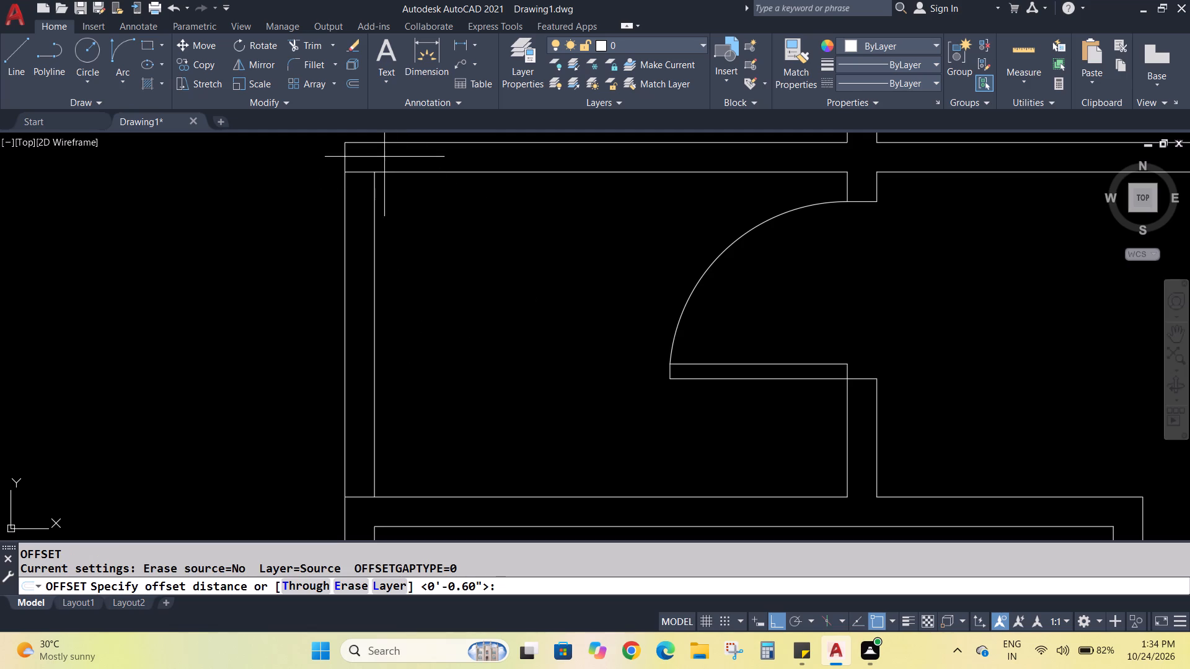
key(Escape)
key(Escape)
Measure the length of the small room's west wall along its inner face with a linear dimension.
click(459, 44)
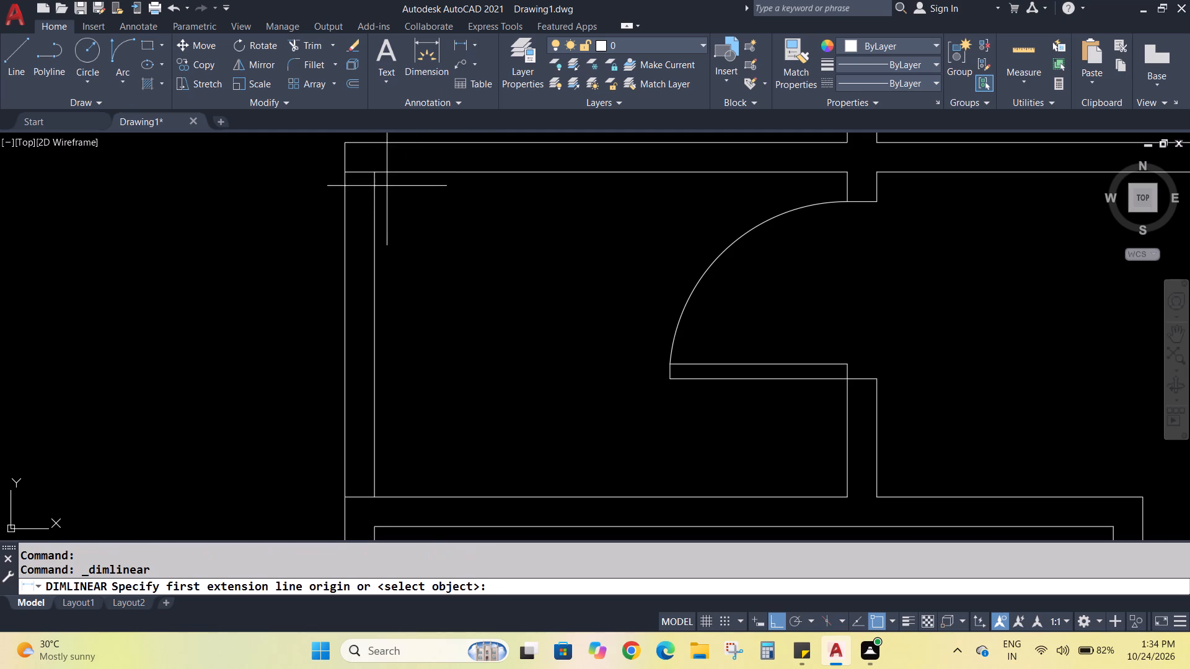
click(372, 175)
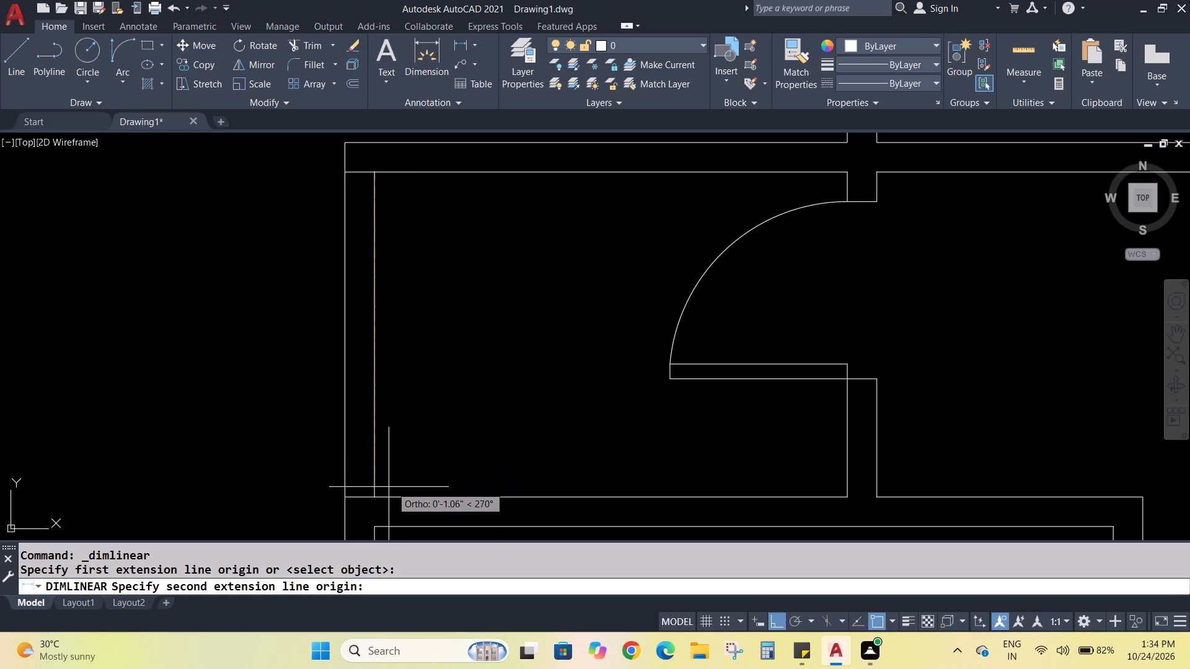
click(376, 497)
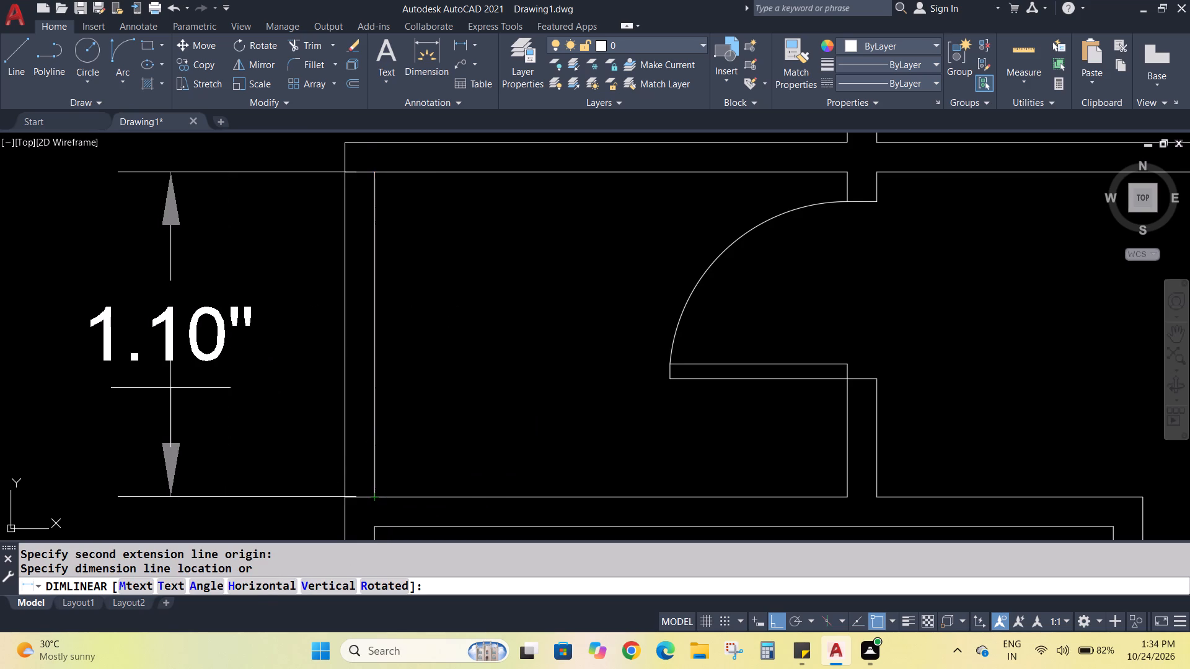
key(Escape)
key(Escape)
key(Escape)
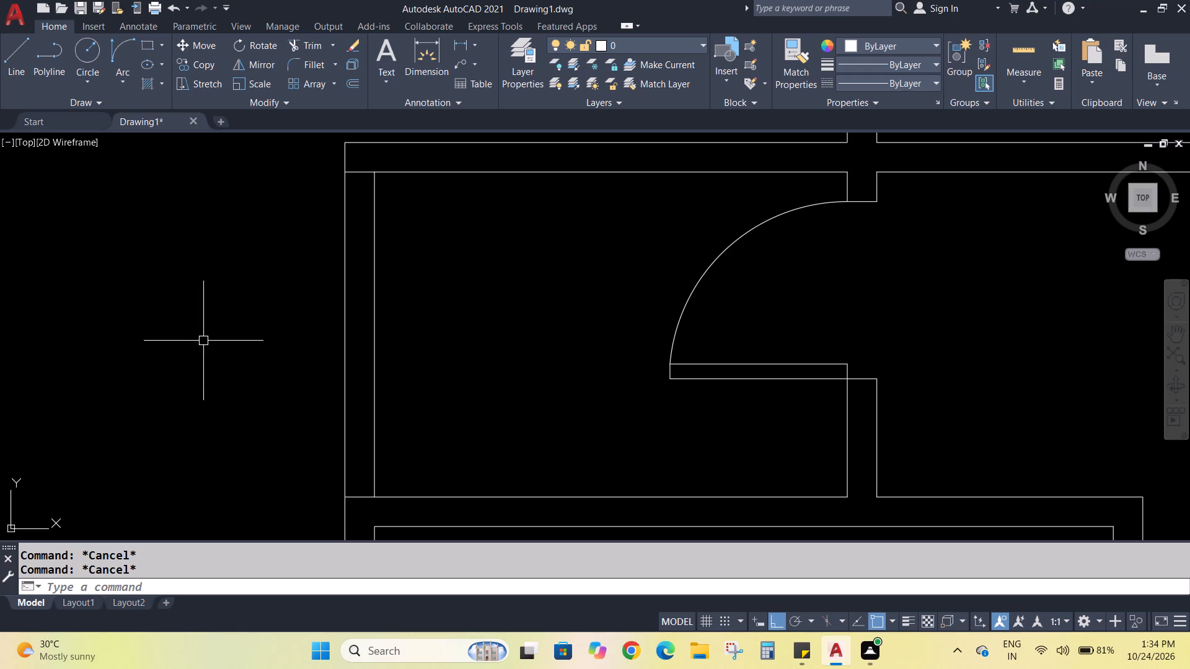
Offset the small room's extended upper inner wall line 0.55 downward to mark the middle of the west wall.
key(o)
key(Return)
text(0.55)
key(Return)
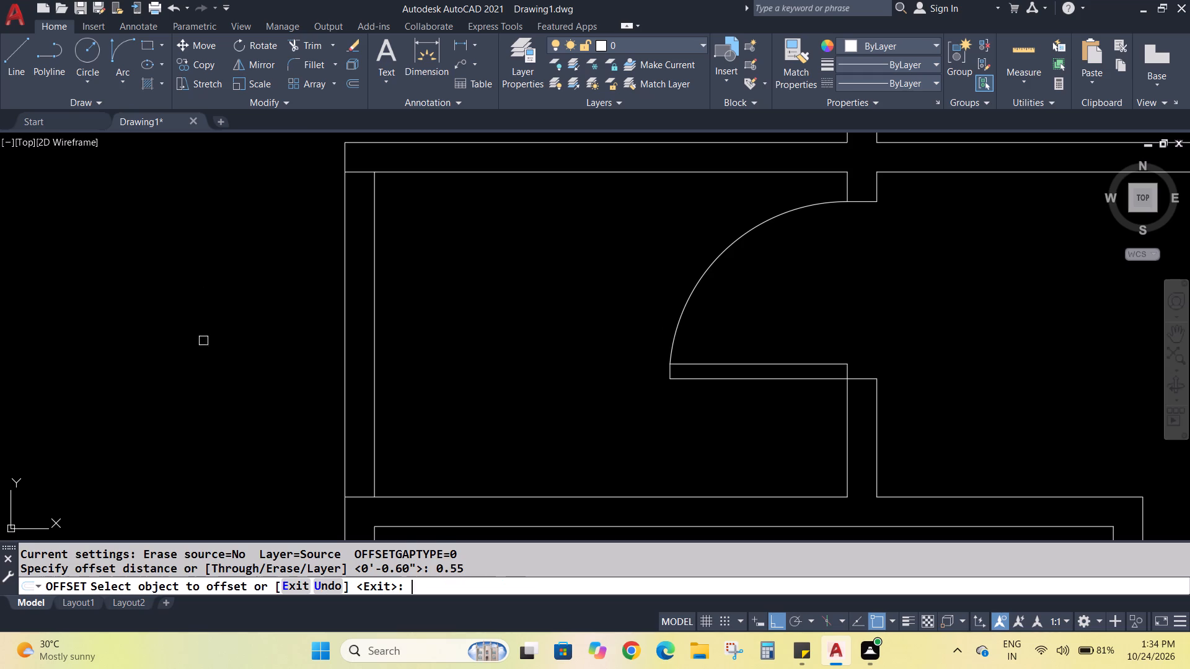
click(358, 173)
click(358, 255)
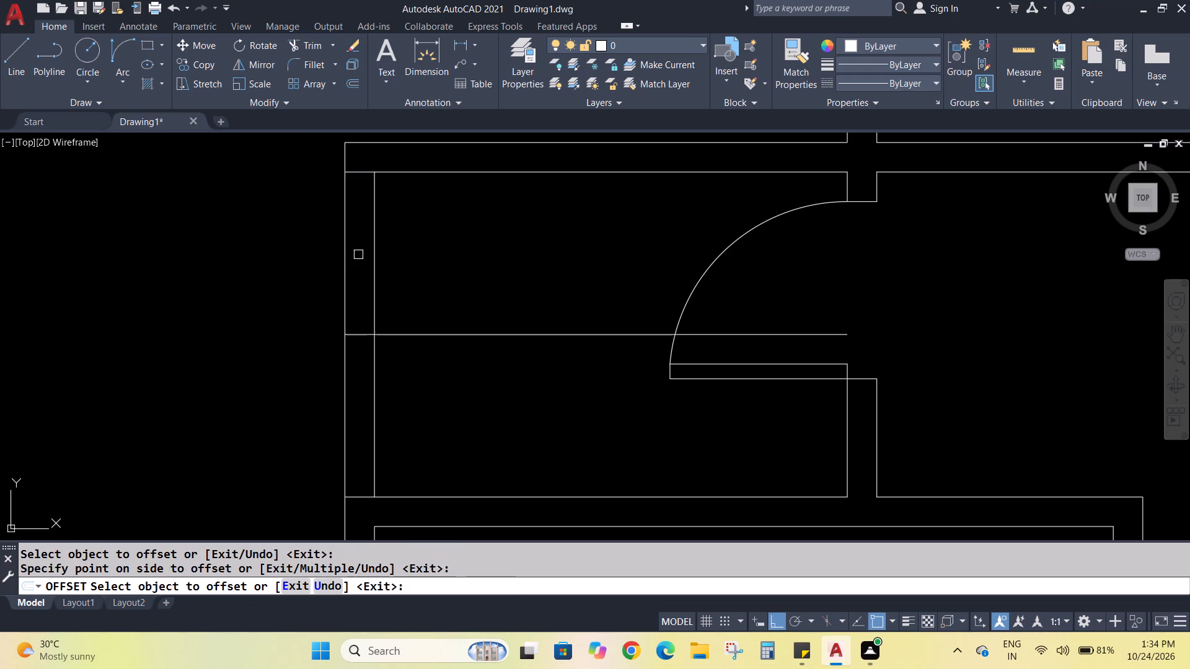
key(Escape)
key(Escape)
Trim the midpoint line to the west wall's thickness and remove the two extended line pieces crossing that wall.
text(tr)
key(Return)
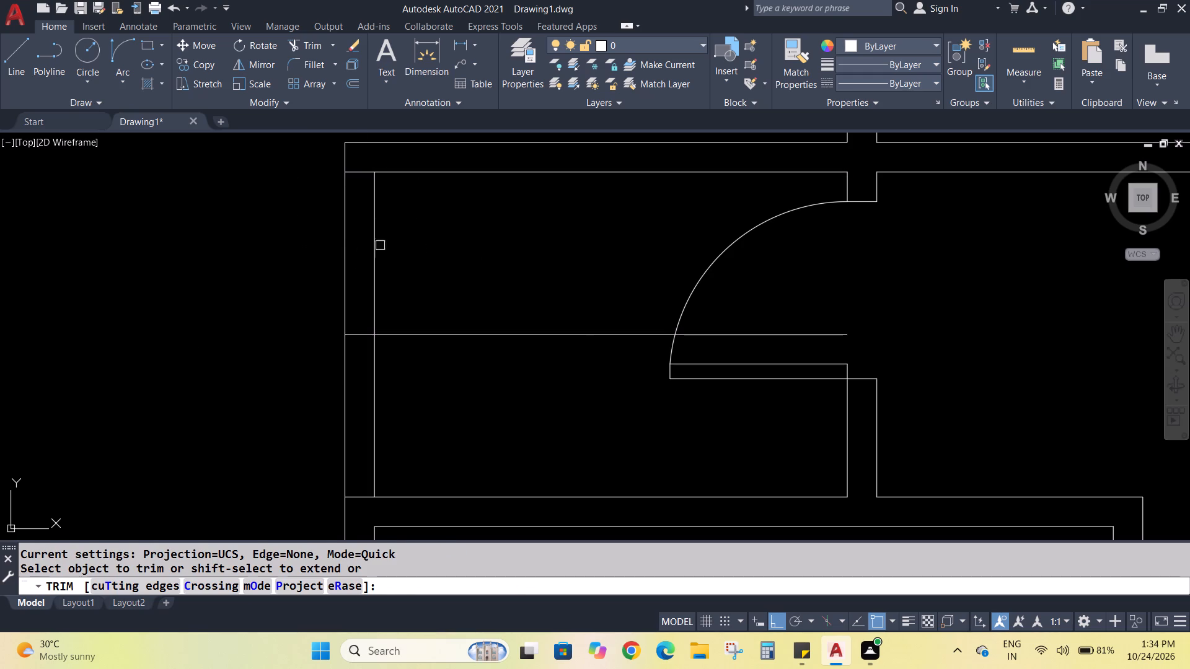
click(572, 333)
click(747, 338)
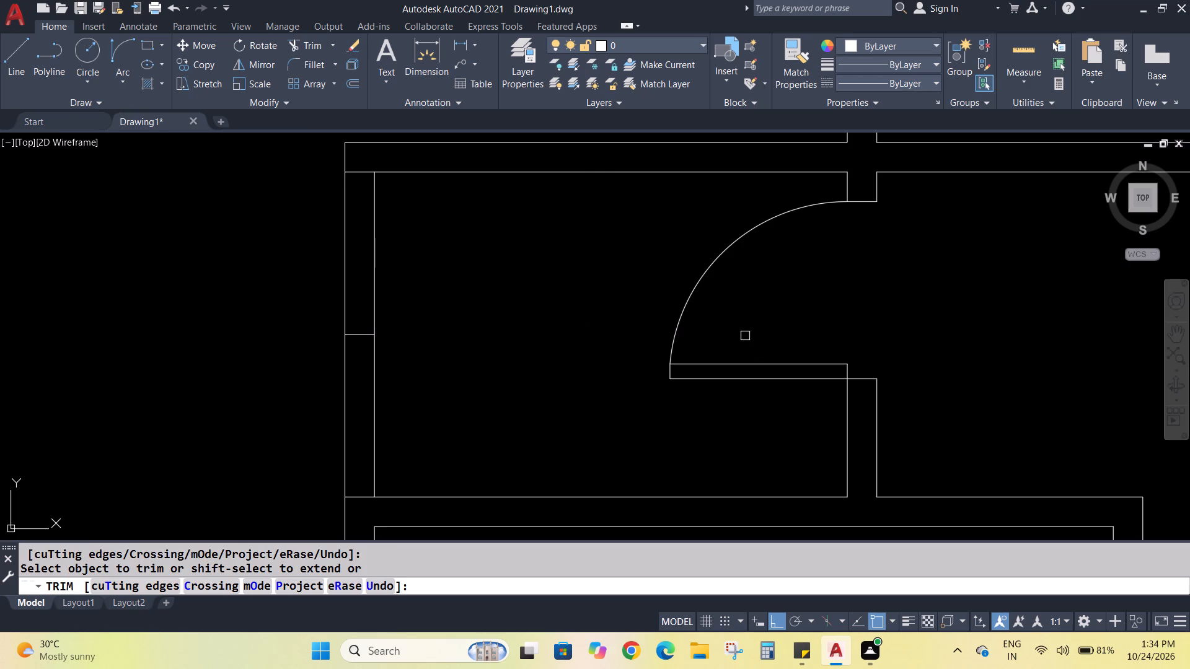
click(358, 173)
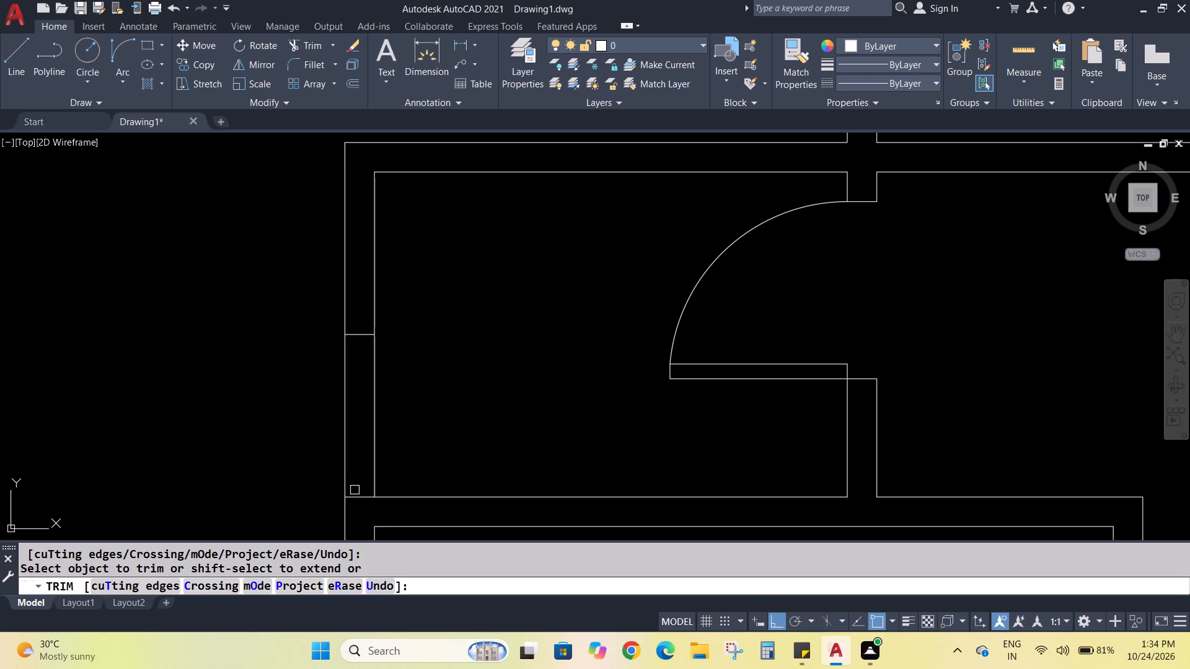
click(358, 497)
key(Escape)
key(Escape)
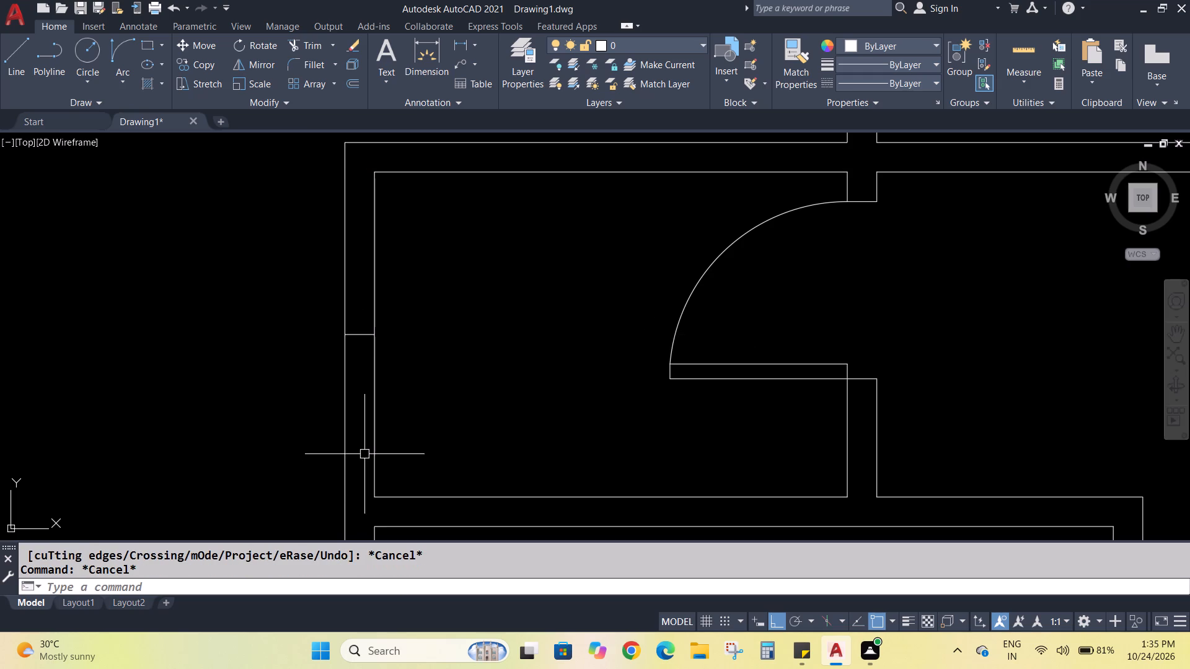
Offset the west wall's midpoint line 0.30 upward to mark the upper edge of an opening.
key(o)
key(Return)
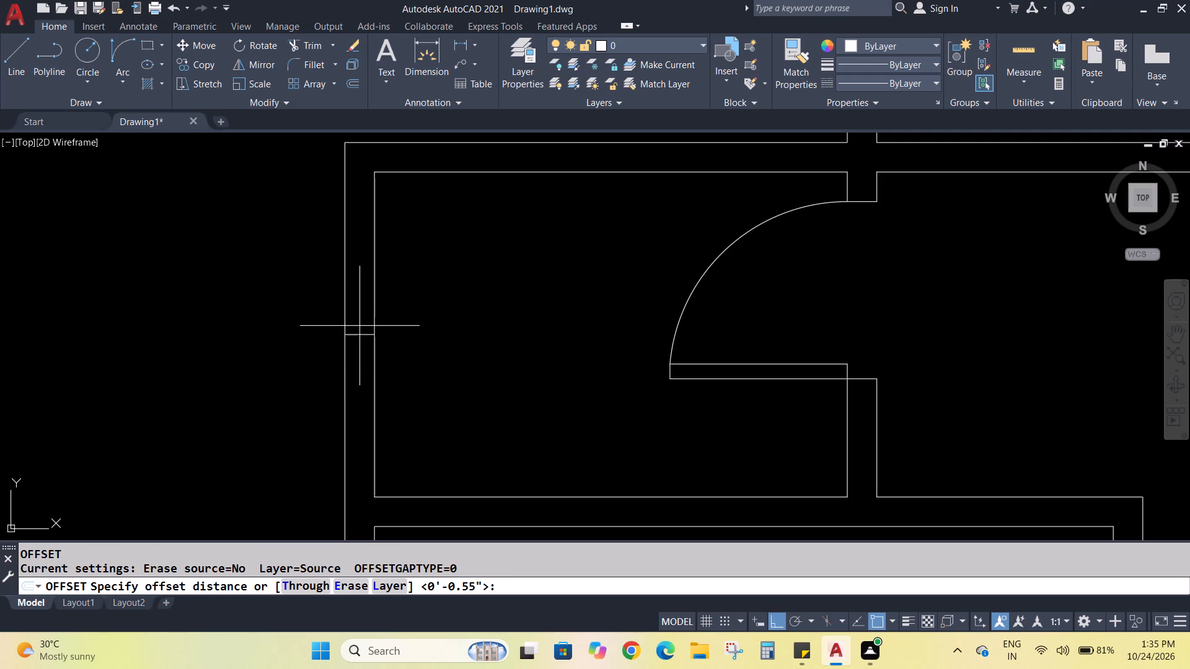
text(0.30)
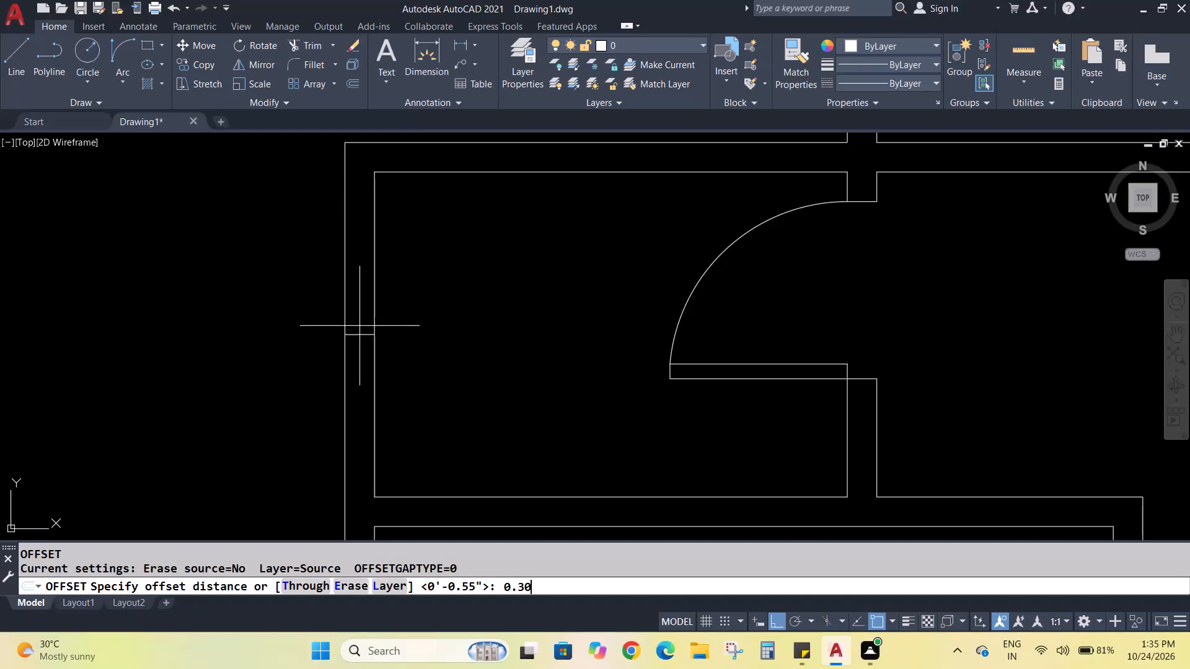
key(Return)
click(352, 333)
click(358, 303)
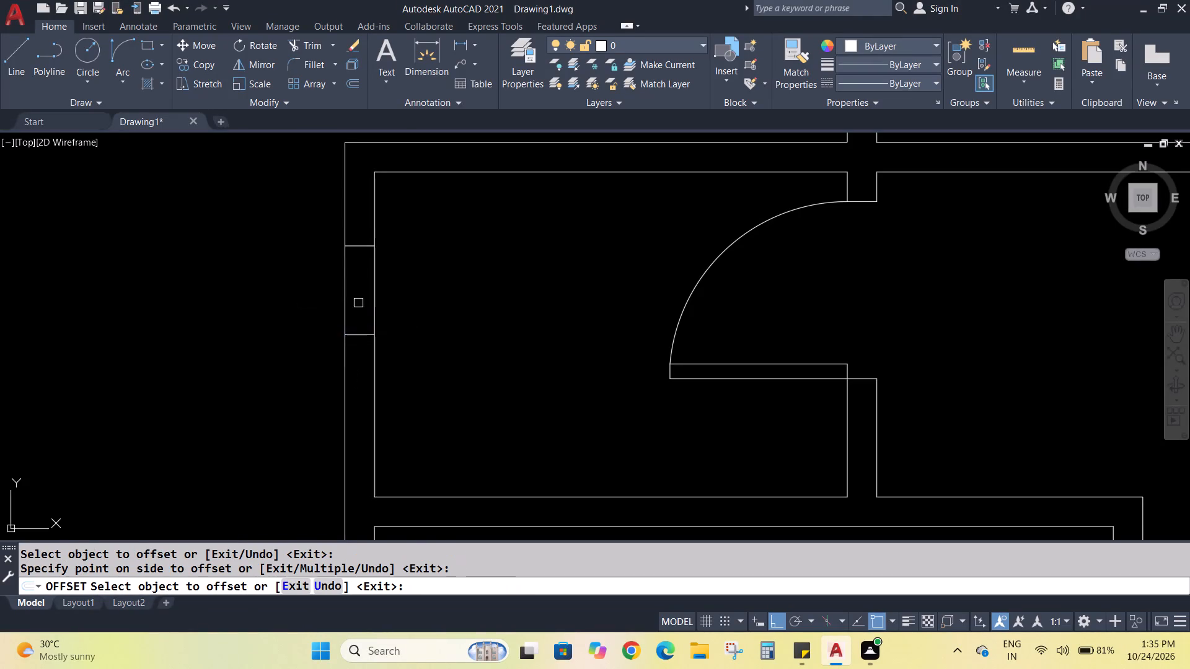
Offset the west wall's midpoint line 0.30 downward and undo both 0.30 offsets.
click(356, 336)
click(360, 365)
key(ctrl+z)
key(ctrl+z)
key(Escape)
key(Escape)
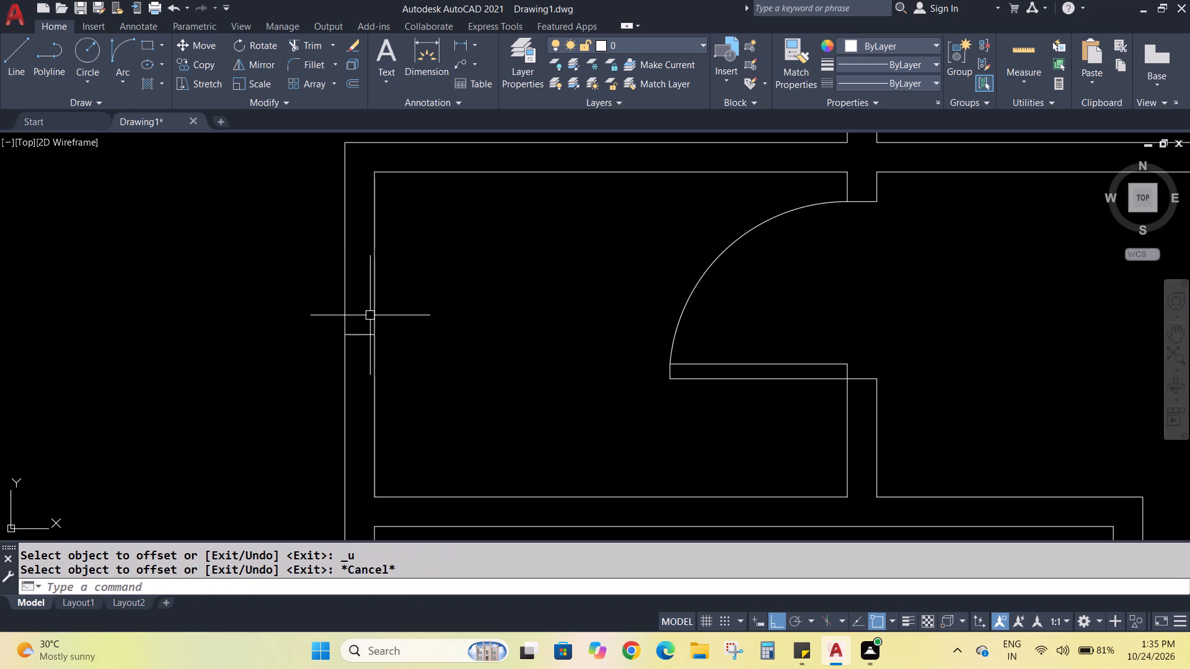
Offset the small room's west-wall midpoint line 0.25 upward and 0.25 downward to mark both edges of the opening.
key(o)
key(Return)
key(0)
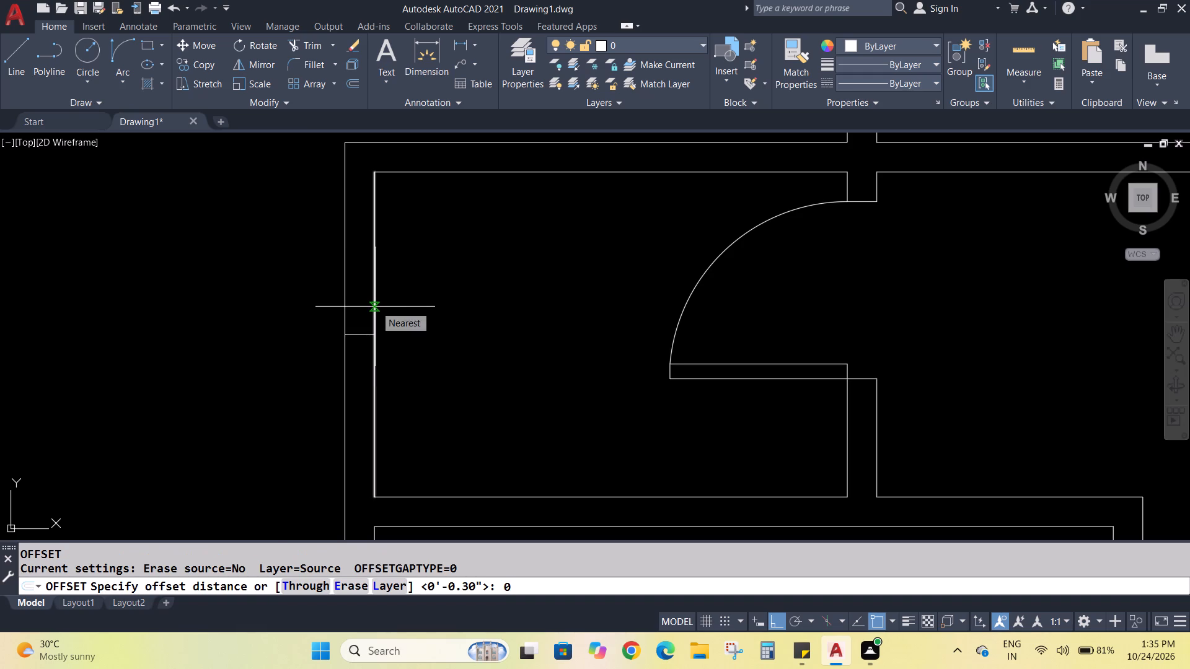
key(period)
text(25)
key(Return)
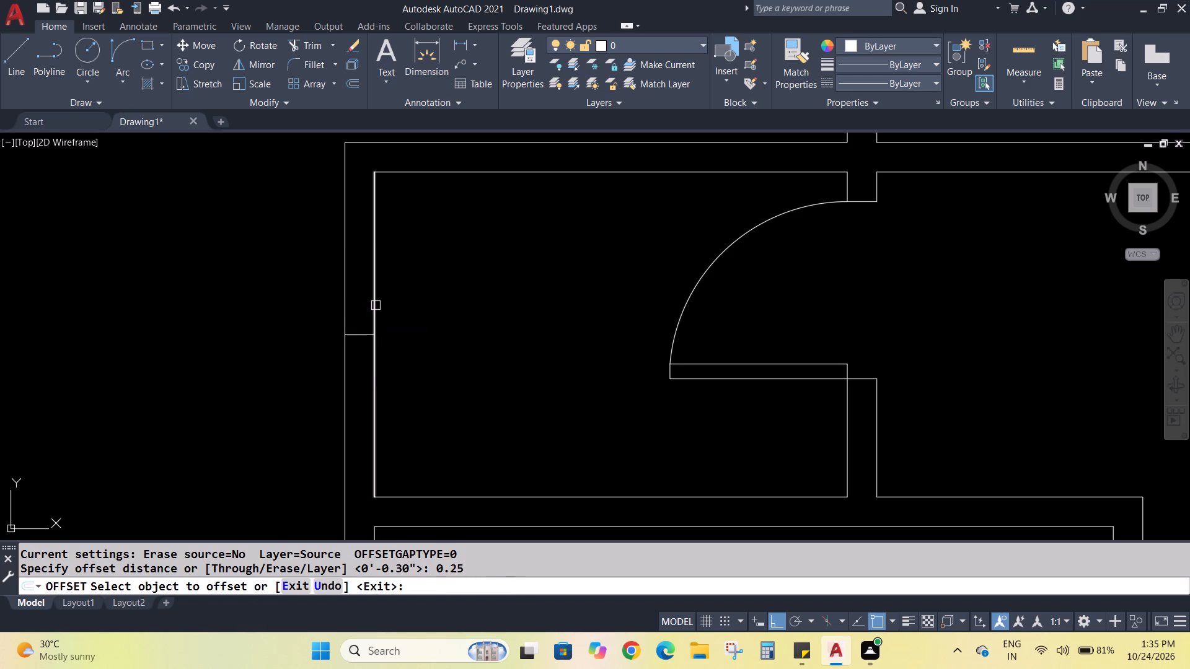
click(357, 335)
click(357, 308)
click(367, 336)
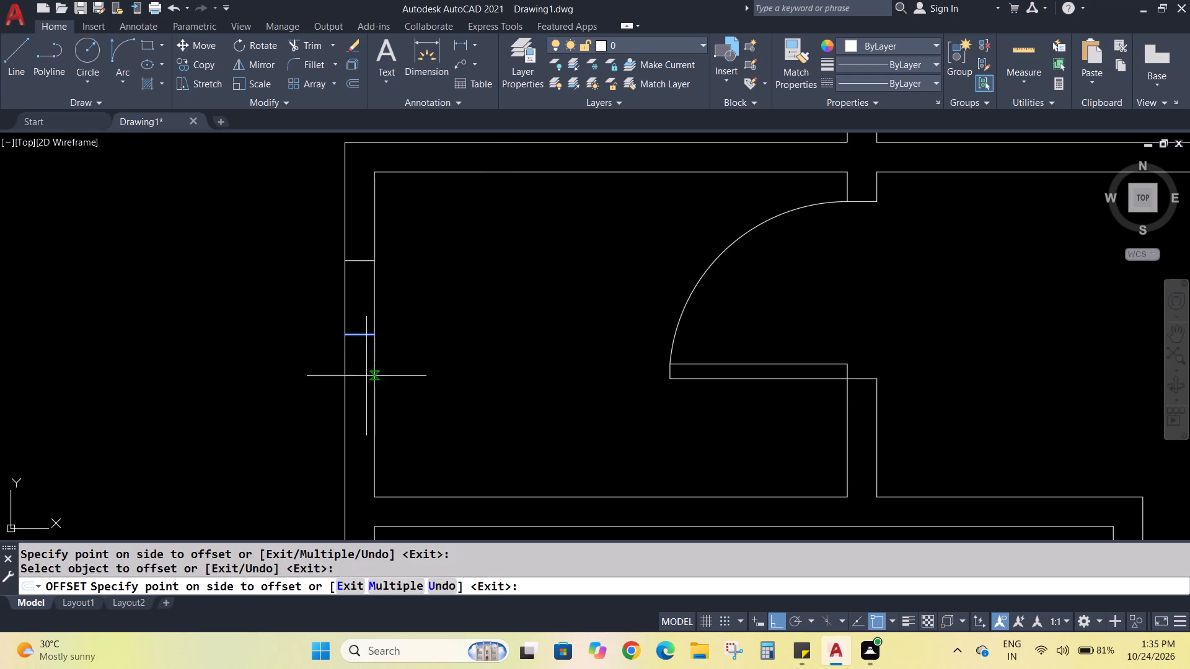
click(366, 376)
key(Escape)
key(Escape)
Delete the midpoint line between the two edges of the small room's west-wall opening.
click(361, 336)
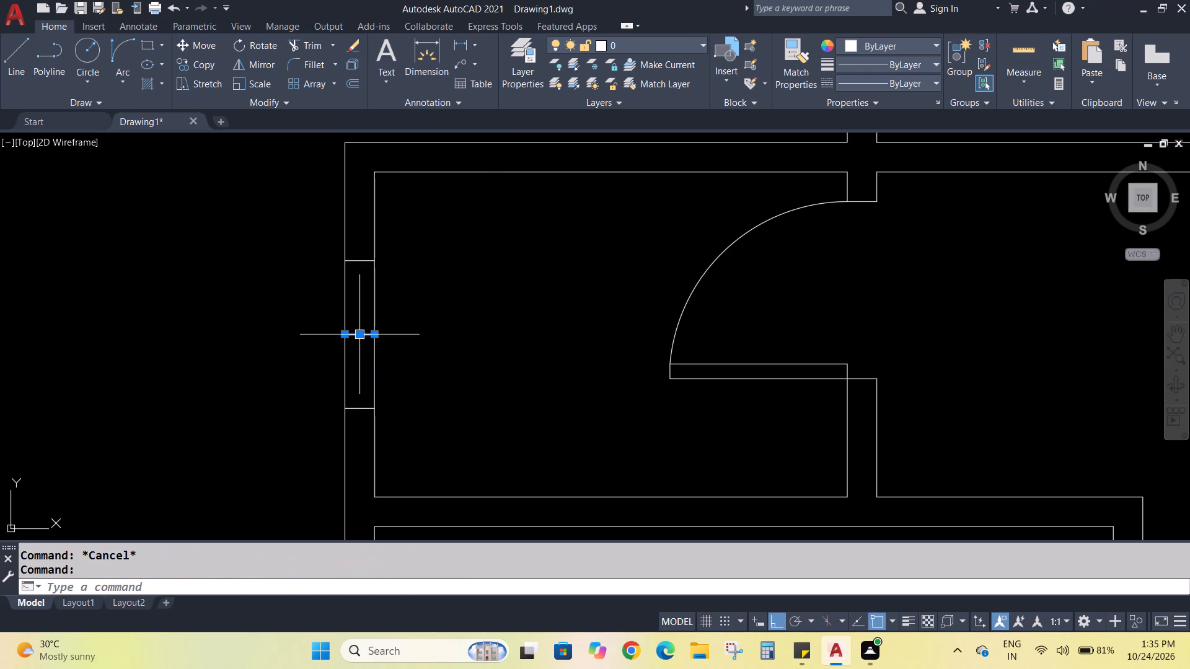
key(Delete)
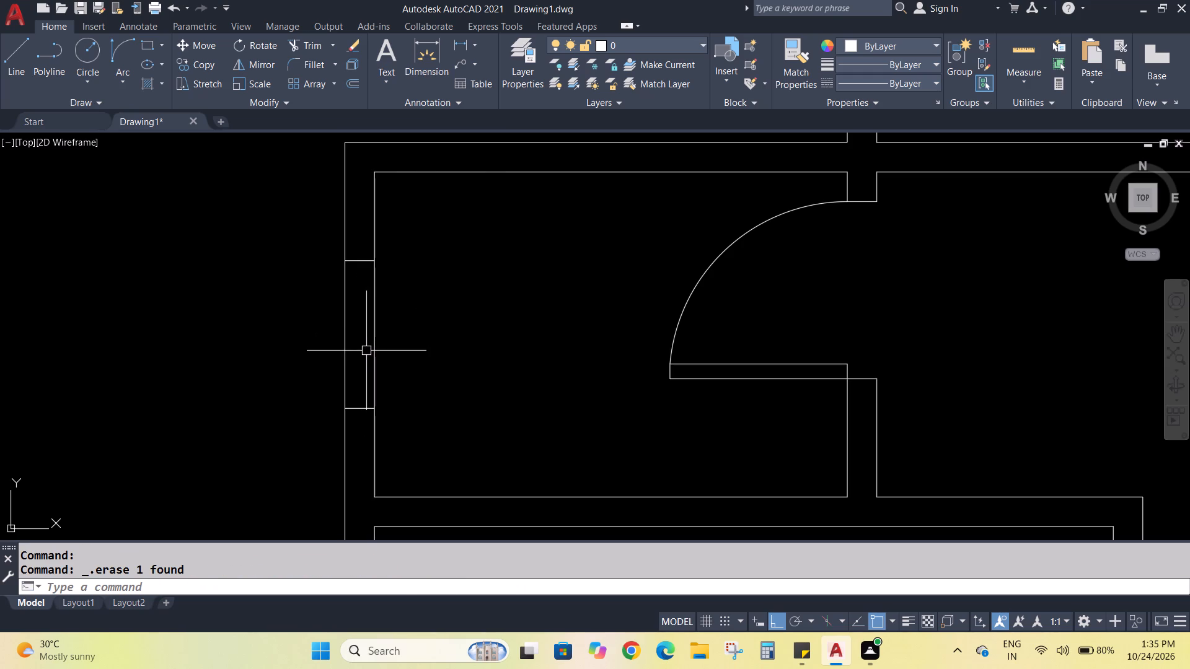
Examine the walls, doors and marked openings across the whole floor plan.
scroll(429, 349, down, 3)
scroll(689, 373, down, 3)
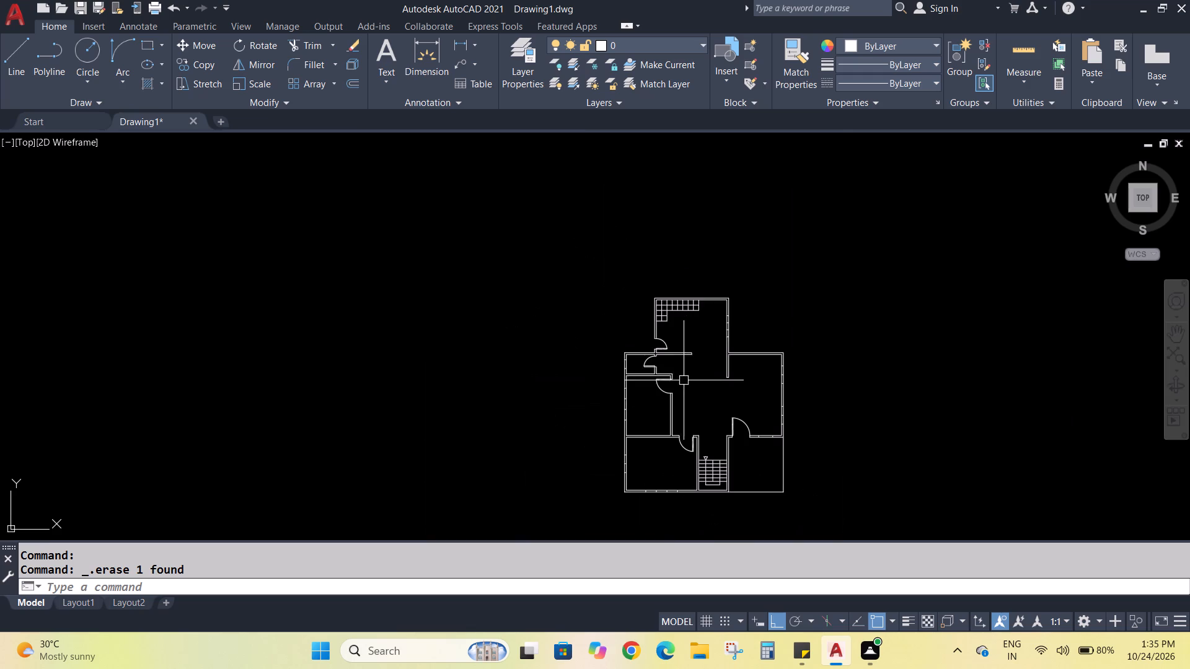
scroll(690, 421, up, 3)
middle_drag(690, 421, 589, 447)
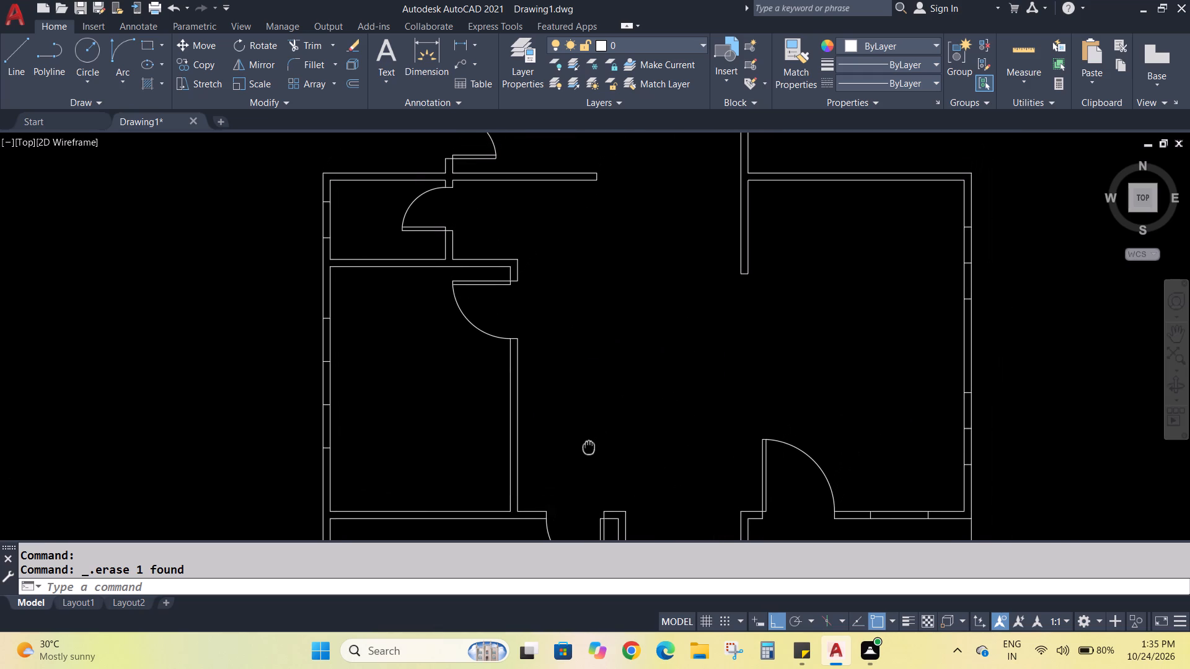
middle_drag(589, 447, 587, 450)
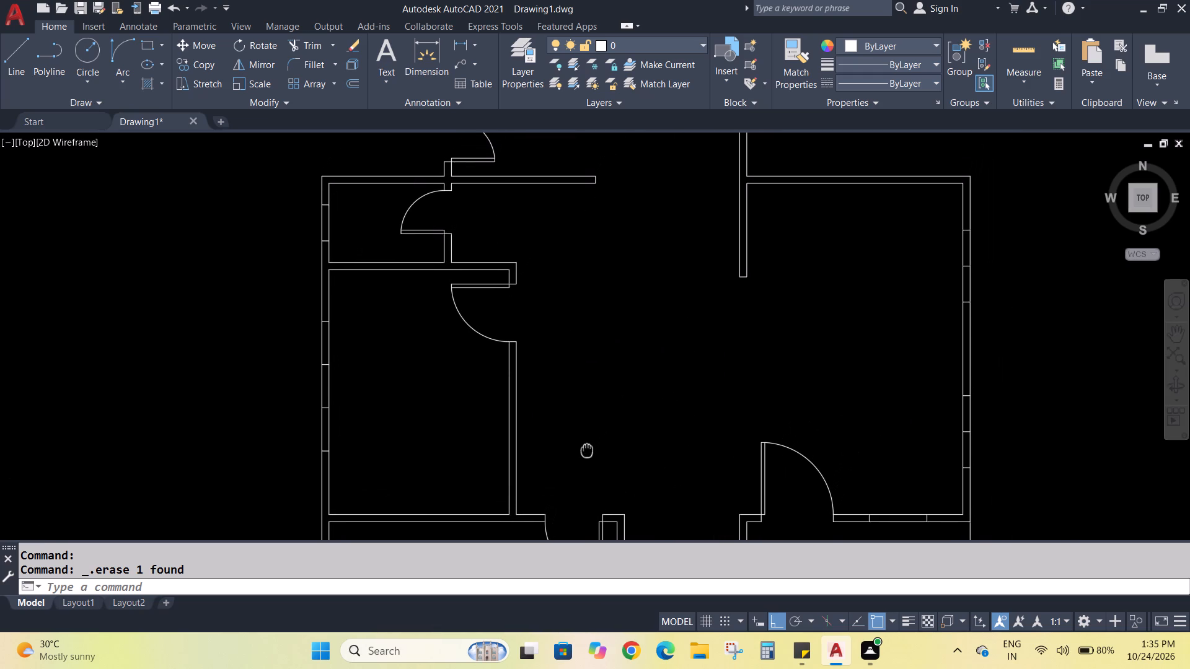
middle_drag(587, 450, 568, 621)
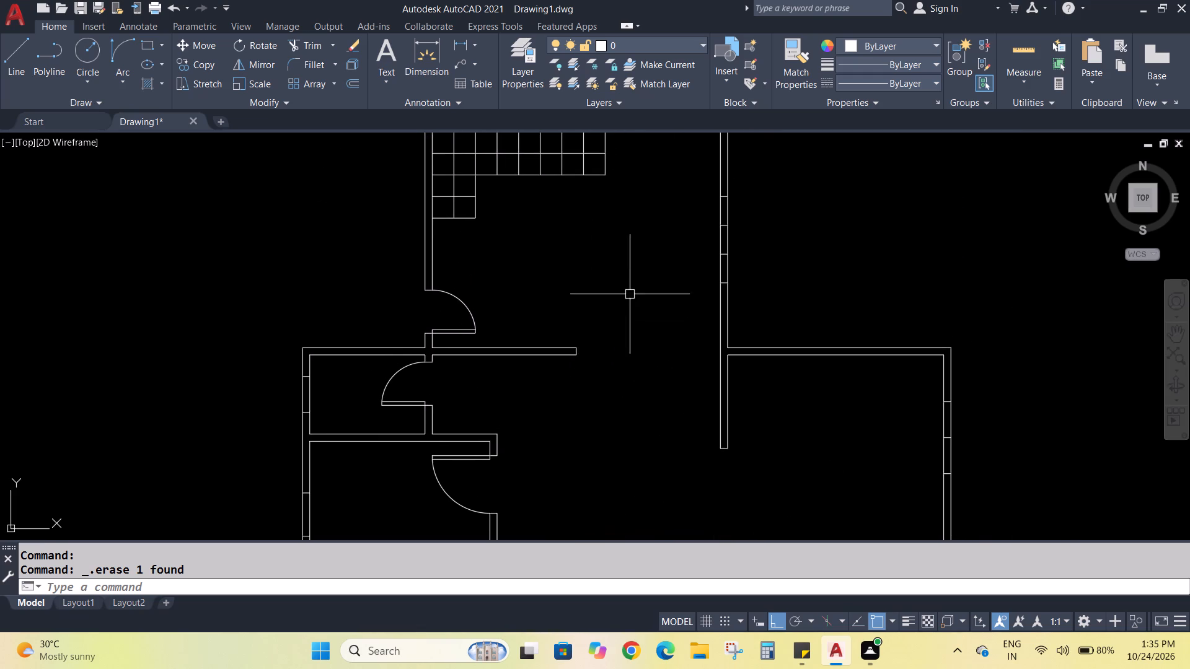
middle_drag(627, 286, 589, 314)
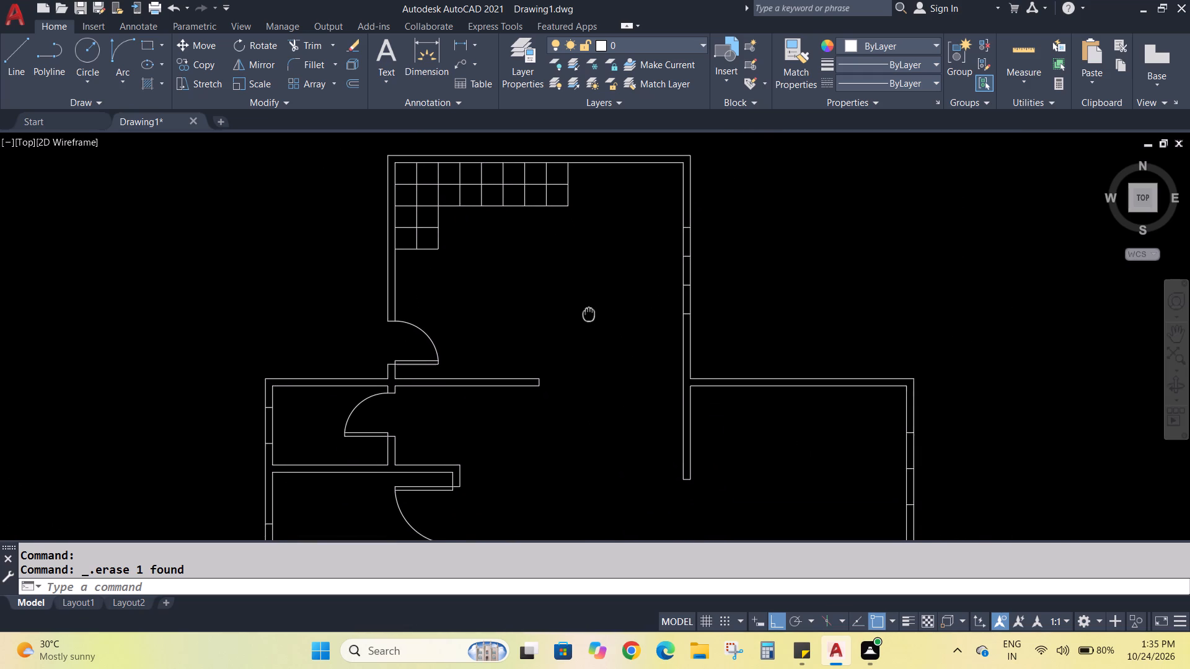
middle_drag(589, 314, 565, 305)
middle_drag(602, 421, 566, 342)
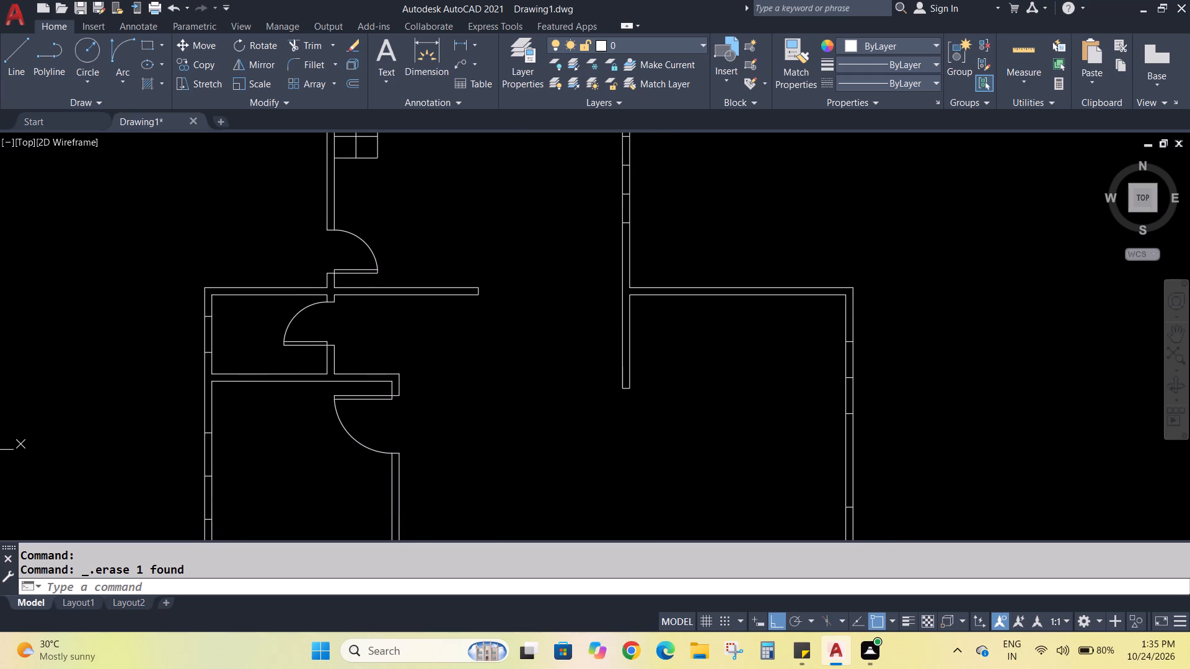
middle_drag(566, 342, 564, 326)
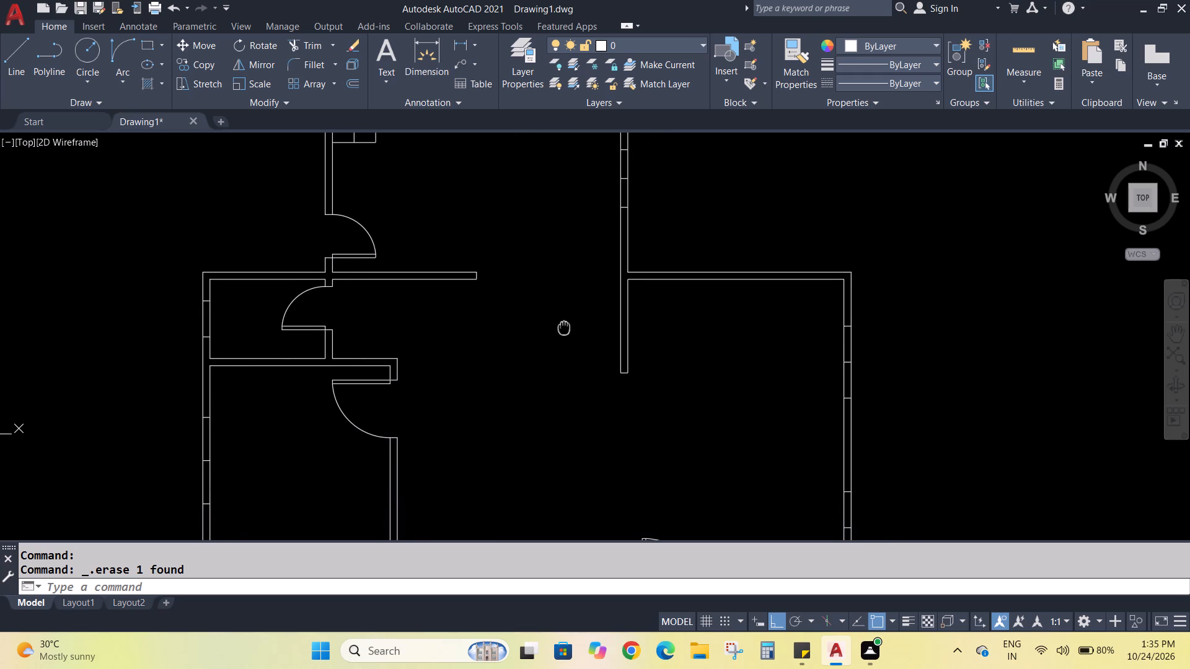
middle_drag(564, 326, 493, 308)
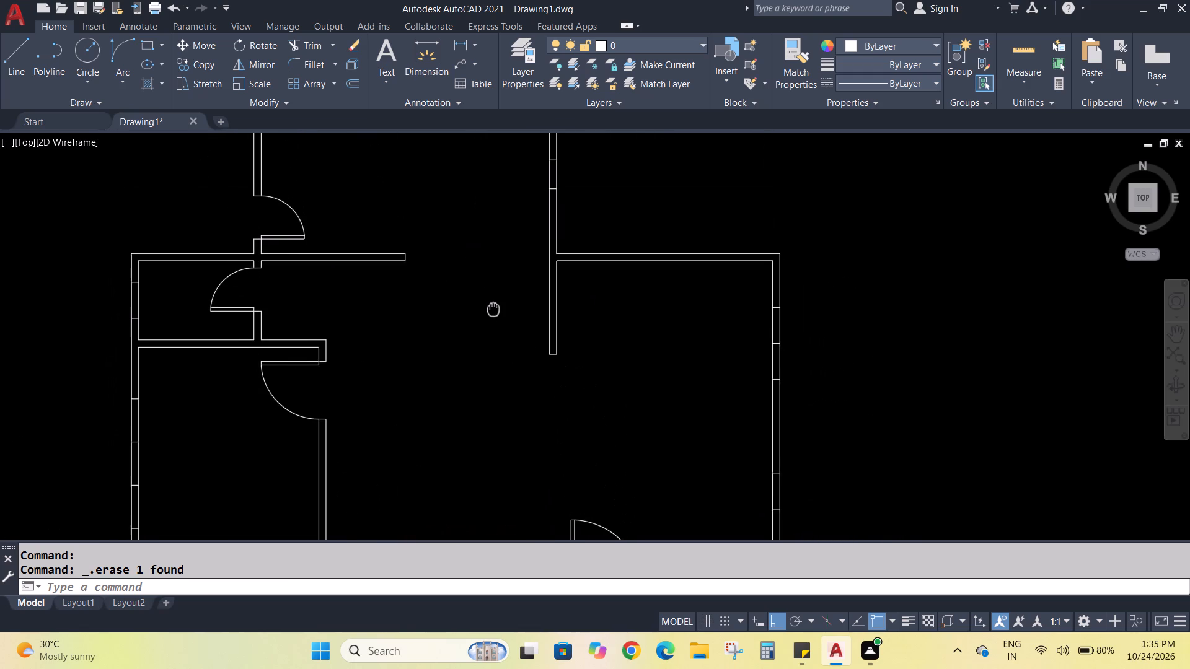
middle_drag(493, 308, 607, 429)
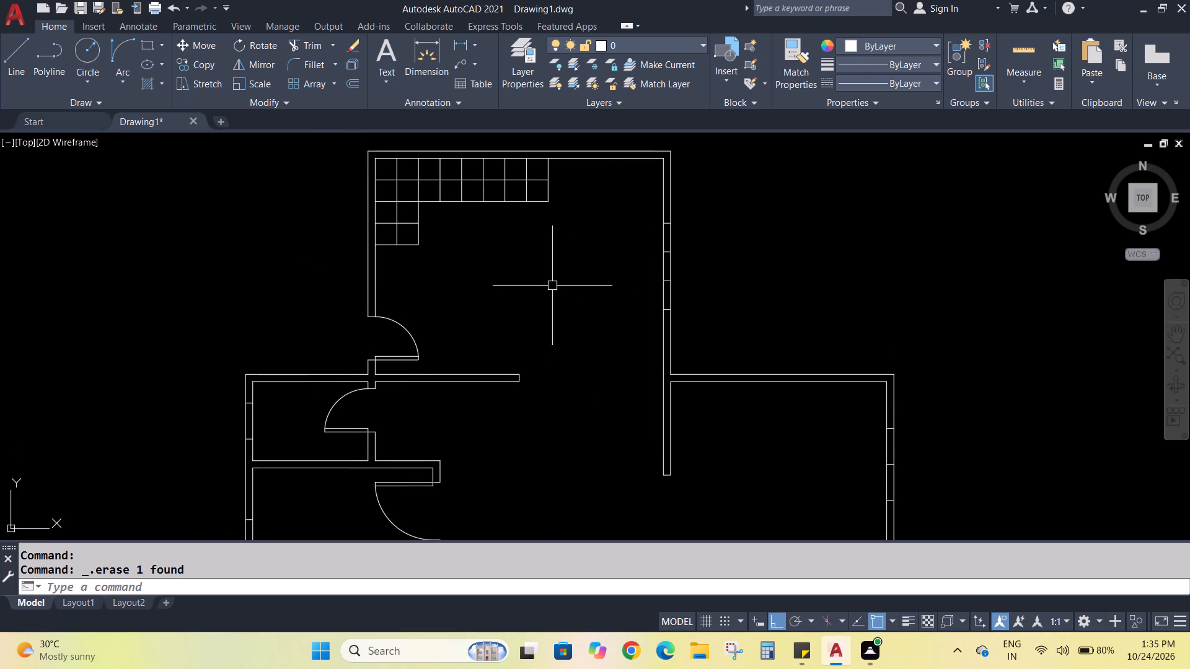
middle_drag(544, 289, 571, 325)
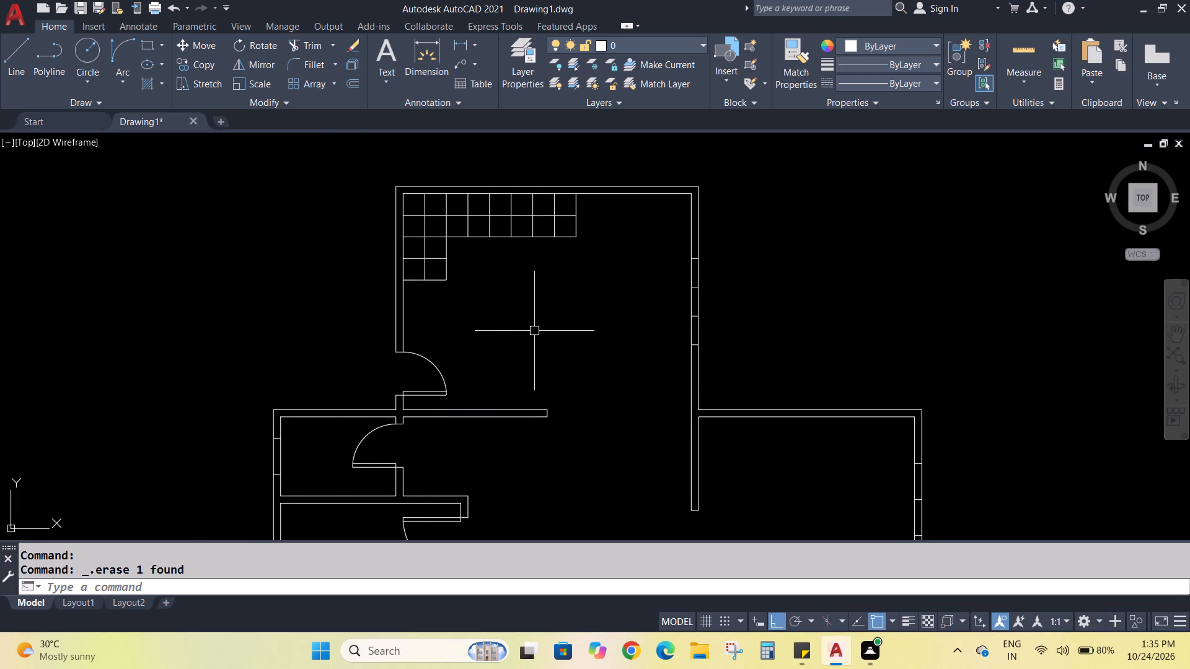
Fill the upper room's wall with Solid from the west door jamb around the north wall to the east opening's upper edge.
scroll(472, 324, up, 1)
middle_drag(473, 332, 479, 419)
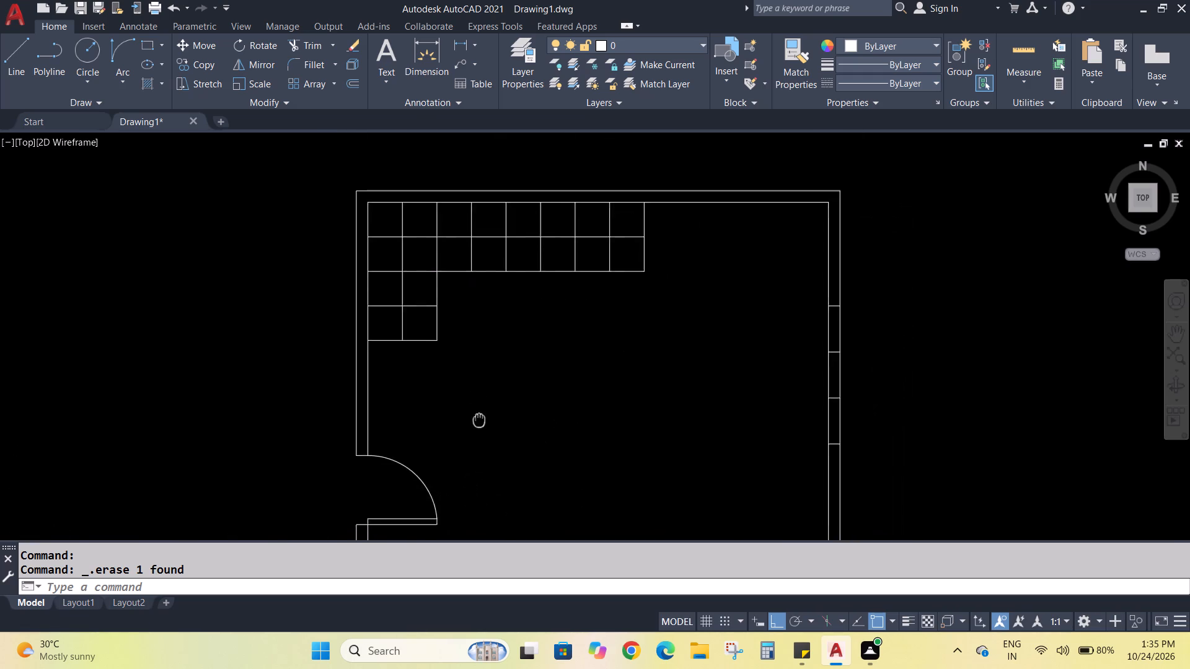
middle_drag(479, 419, 445, 409)
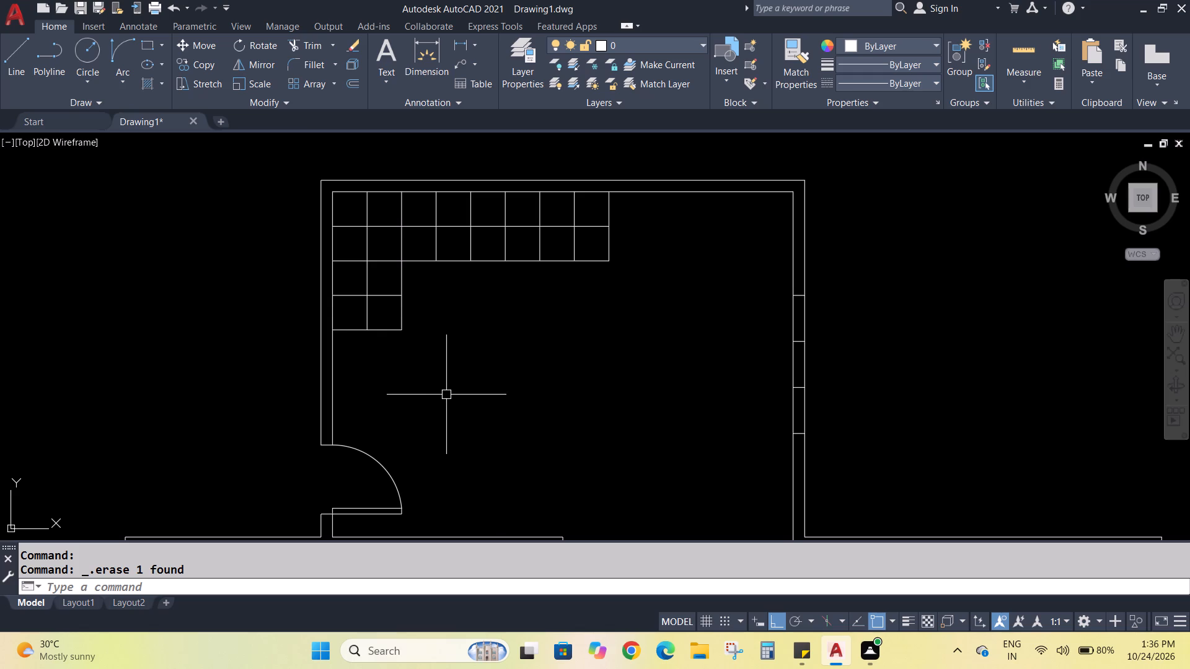
key(s)
key(o)
key(Return)
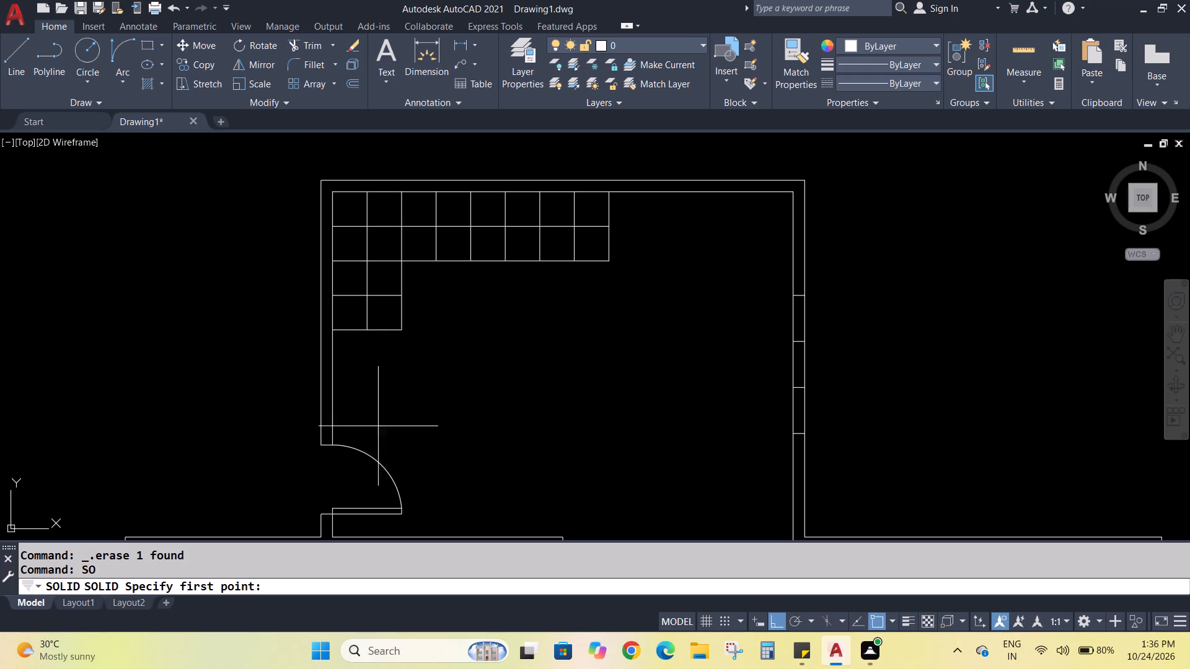
click(319, 446)
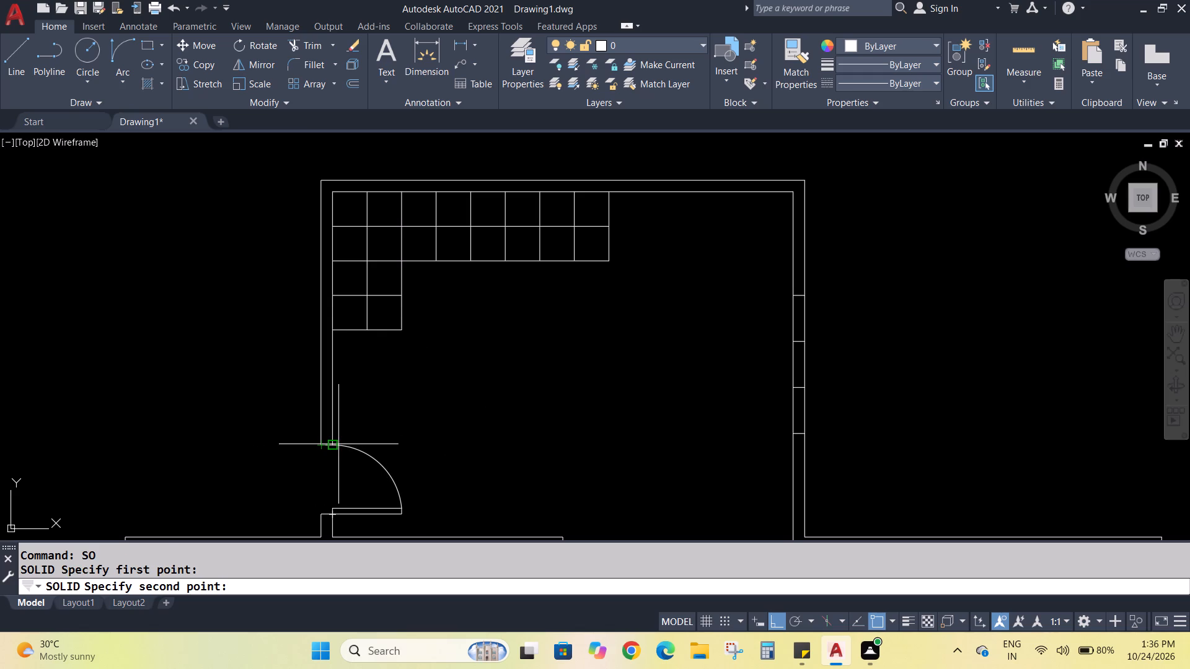
click(333, 445)
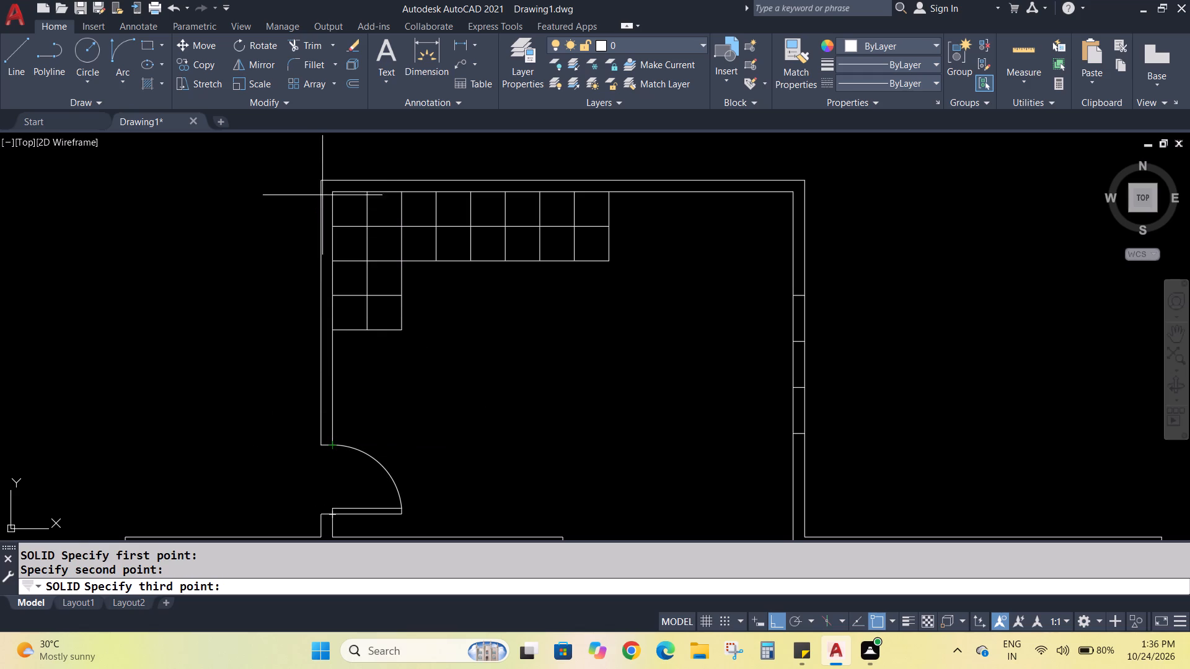
click(318, 183)
click(334, 194)
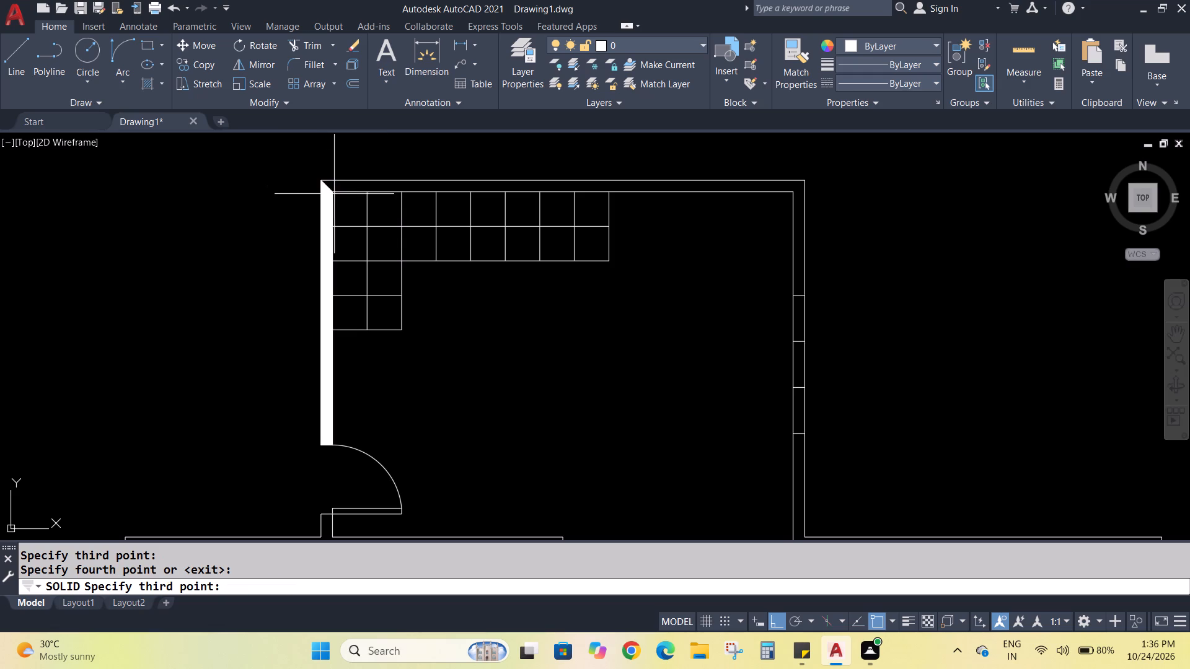
click(808, 179)
click(795, 194)
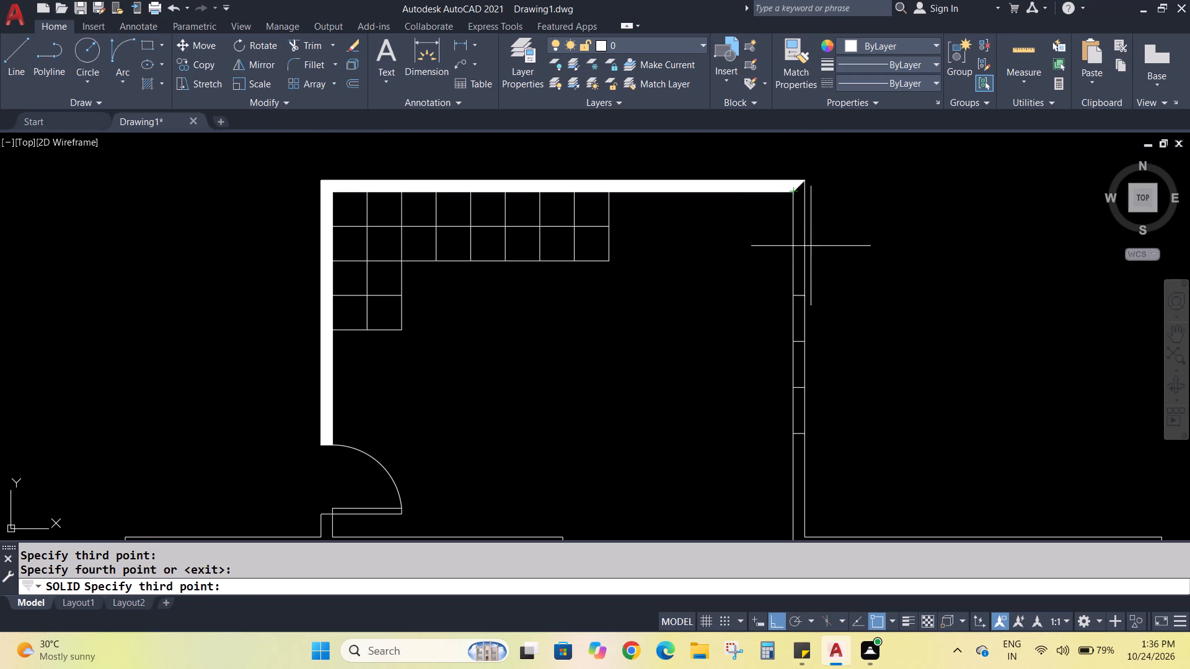
click(804, 294)
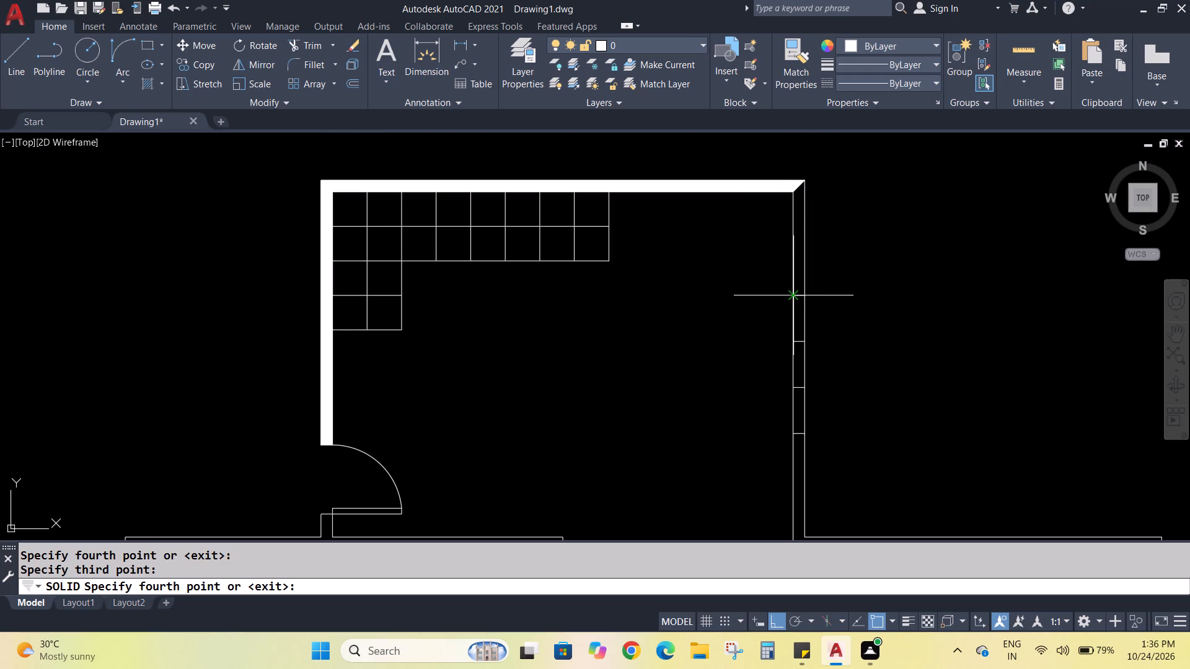
click(793, 295)
key(Escape)
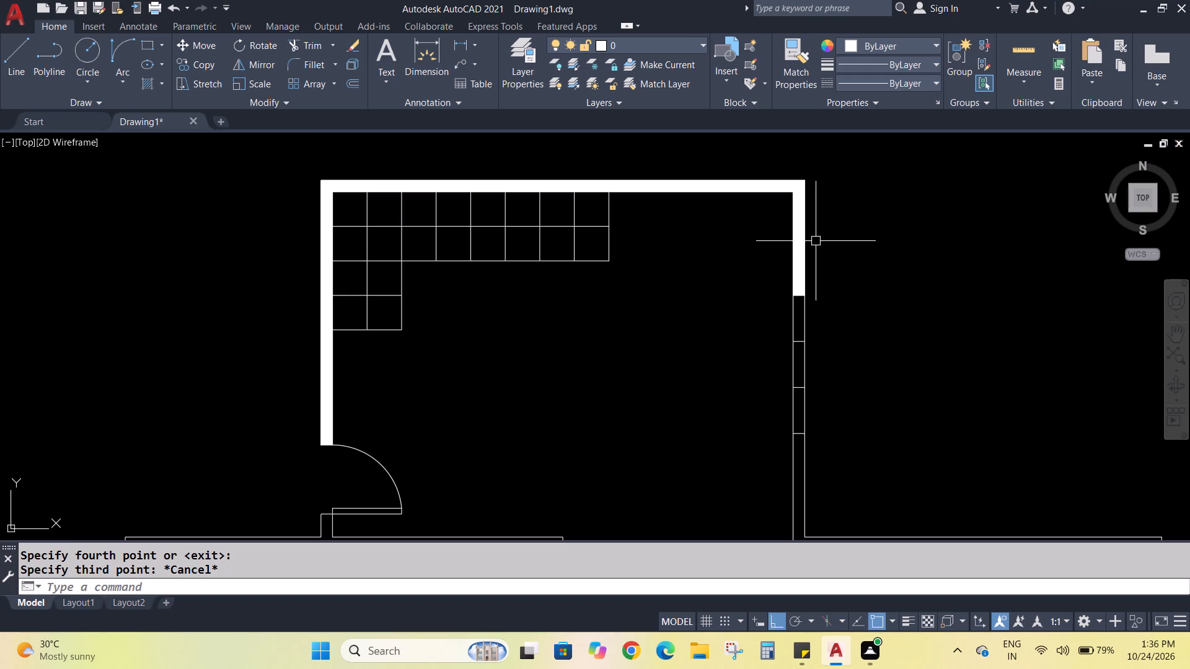
Fill the upper room's east wall with Solid from the opening's lower edge down to the wall's free end.
middle_drag(672, 380, 659, 287)
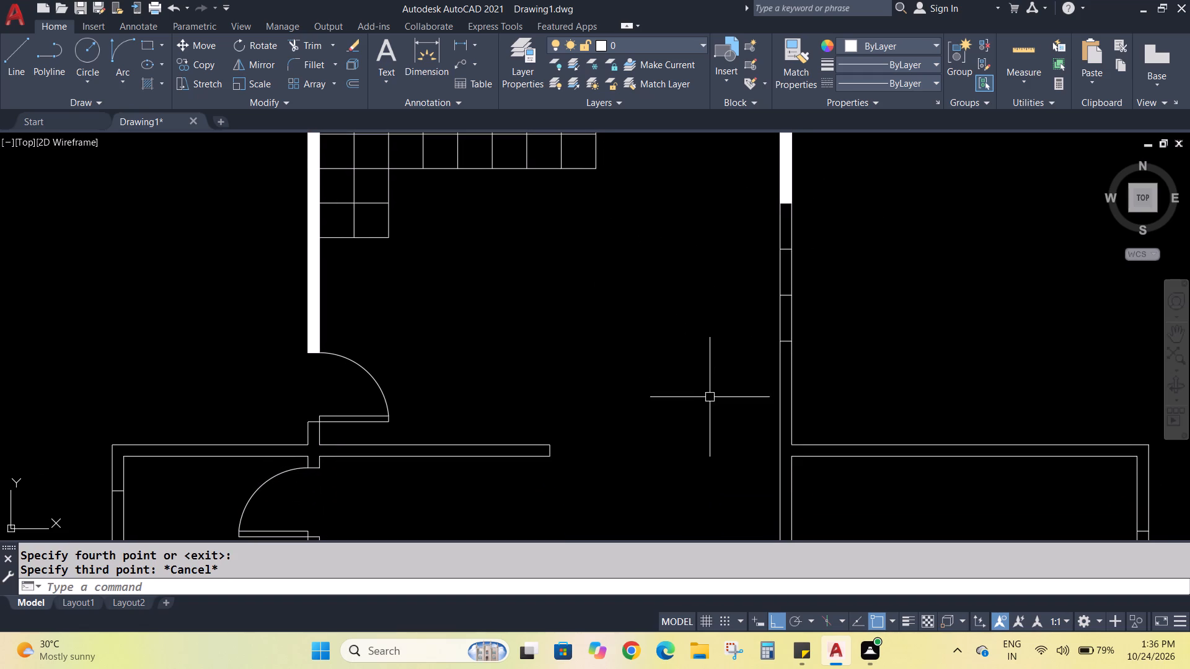
middle_drag(708, 404, 644, 261)
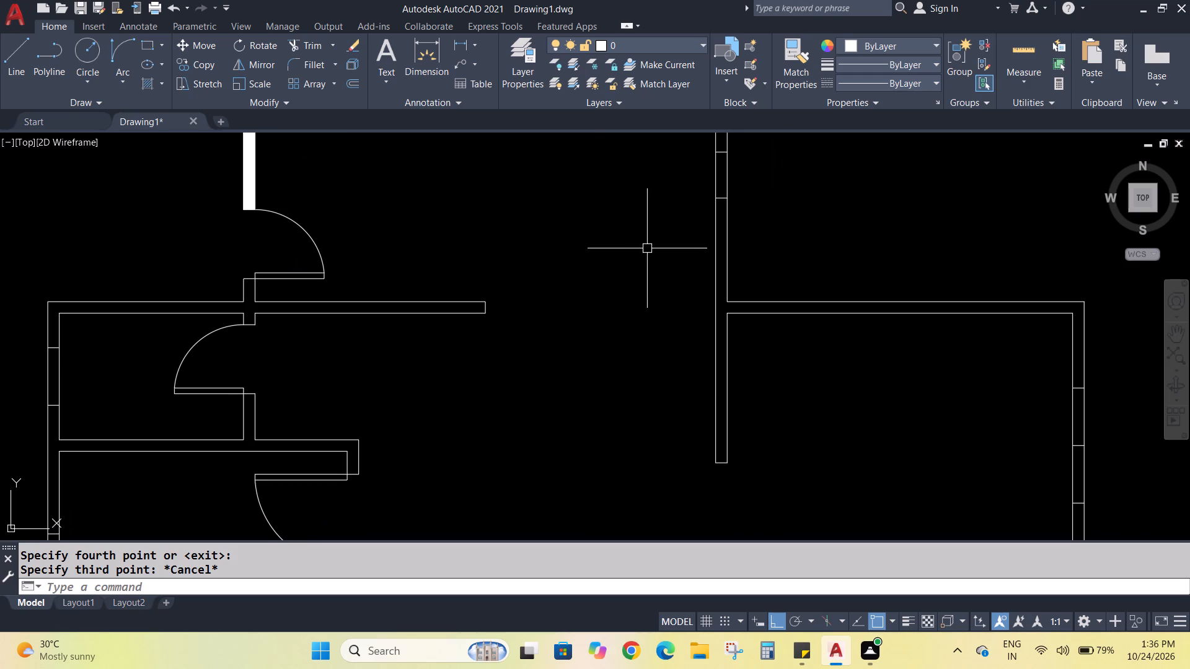
key(s)
key(o)
key(Return)
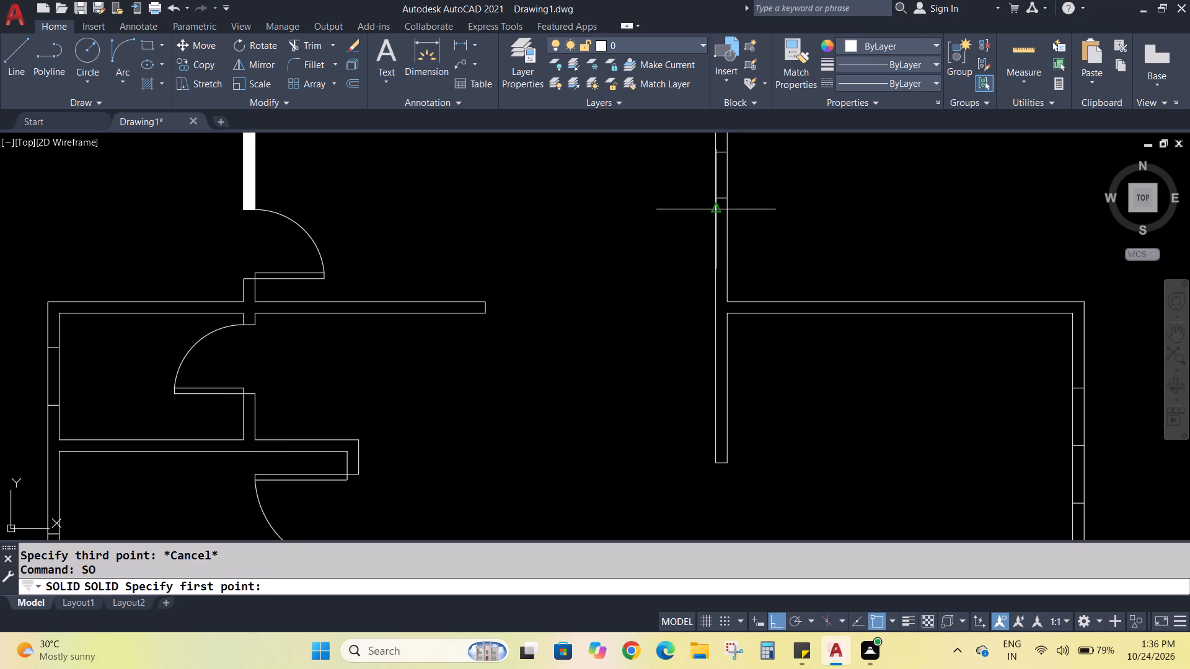
click(716, 198)
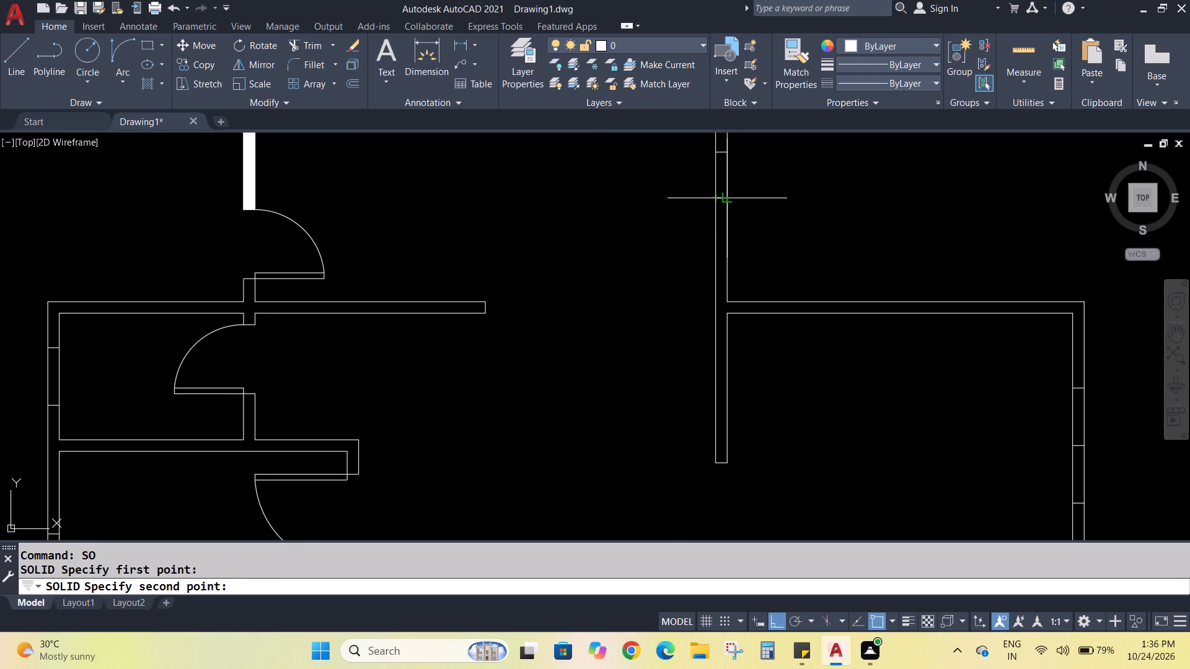
click(726, 197)
drag(716, 465, 723, 463)
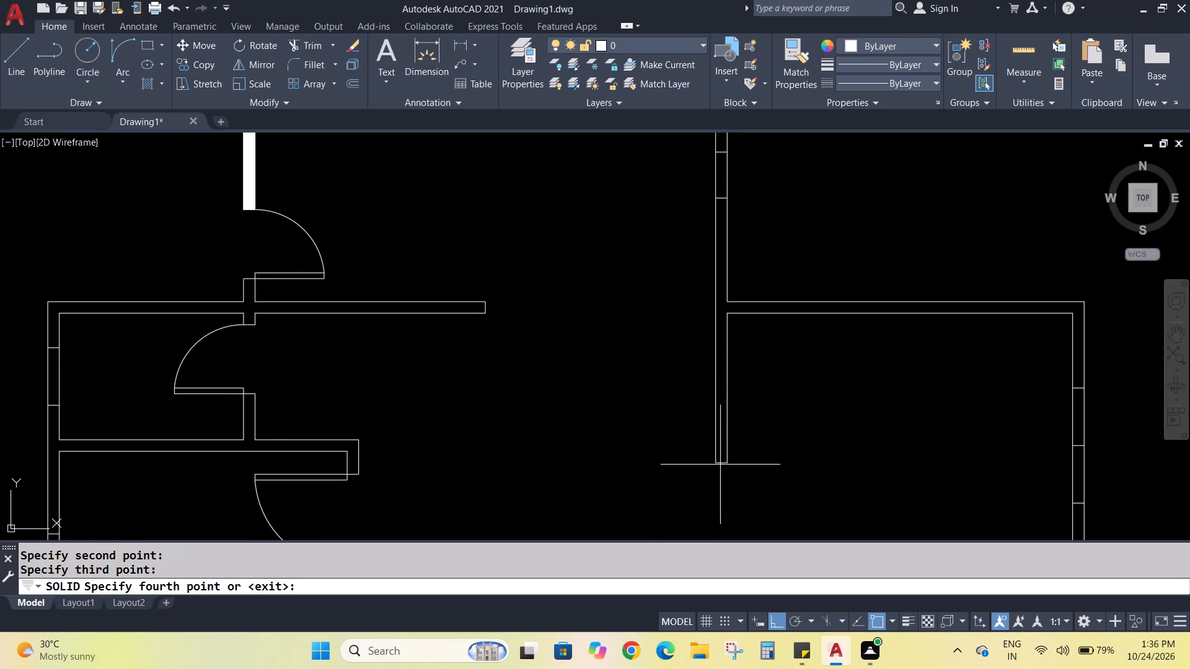
drag(723, 463, 725, 463)
click(730, 461)
key(Escape)
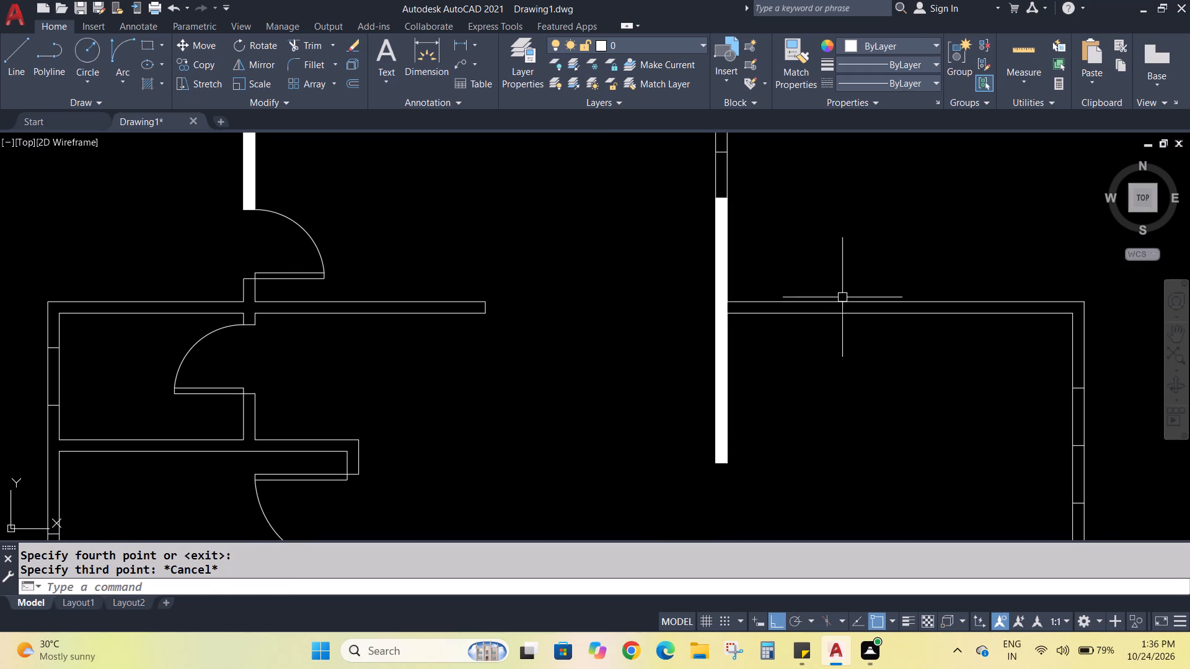
Fill the east room's north wall with Solid, continuing around its northeast corner to the upper east window's top edge.
key(s)
key(o)
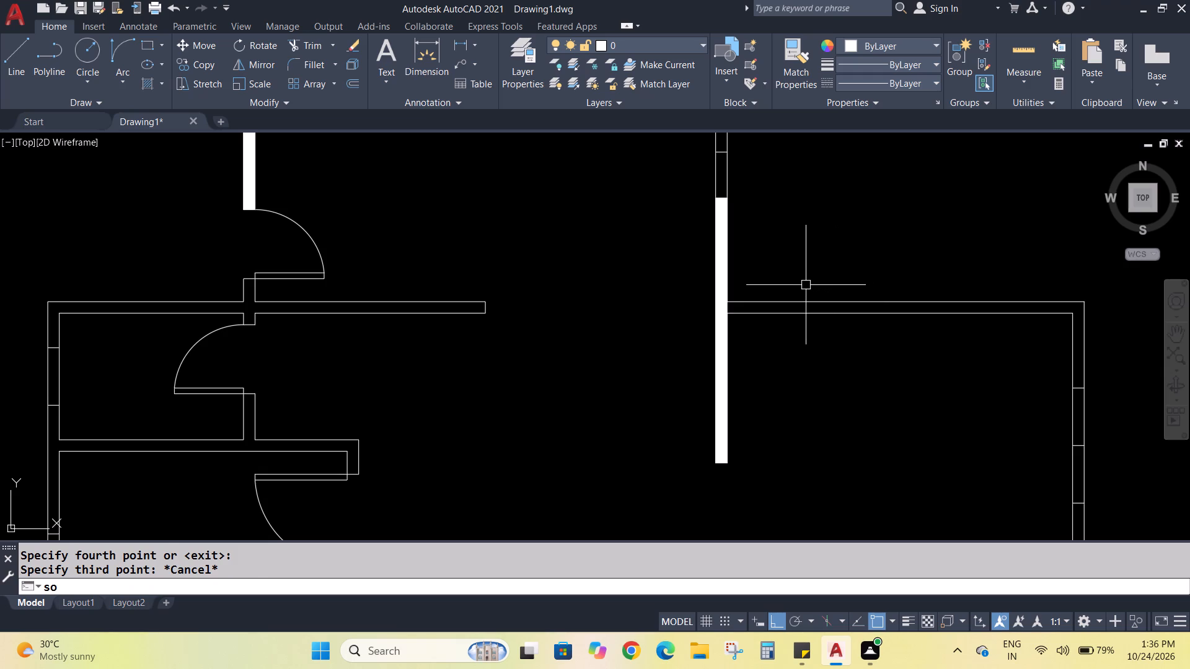
key(Return)
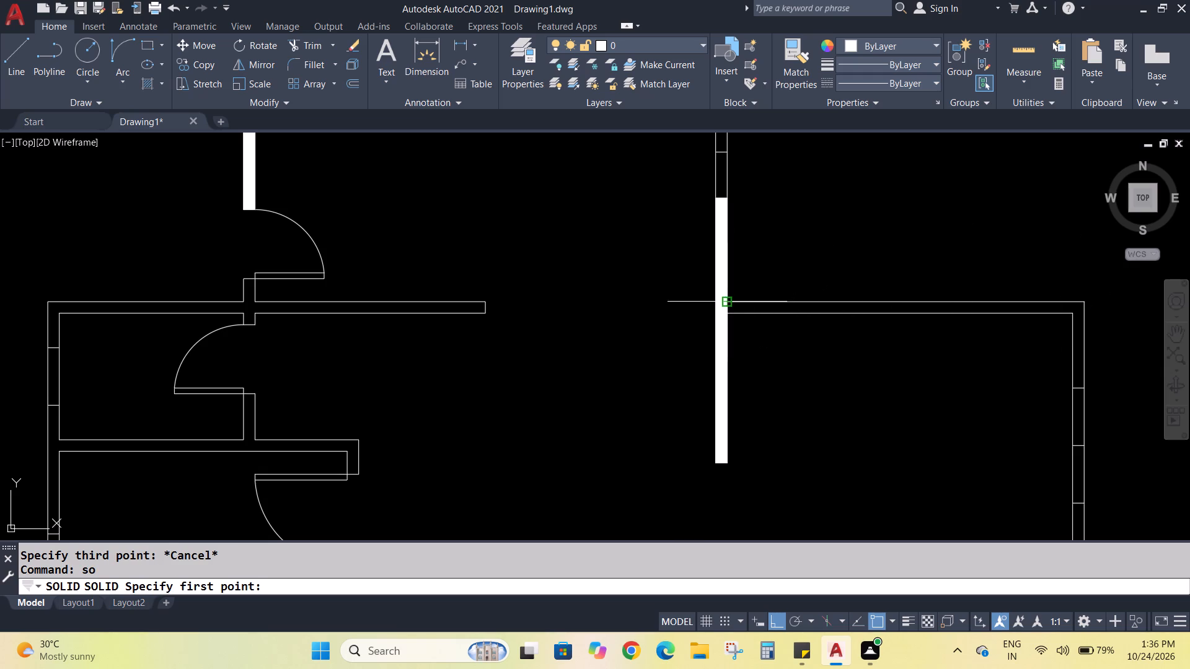
click(731, 299)
click(730, 309)
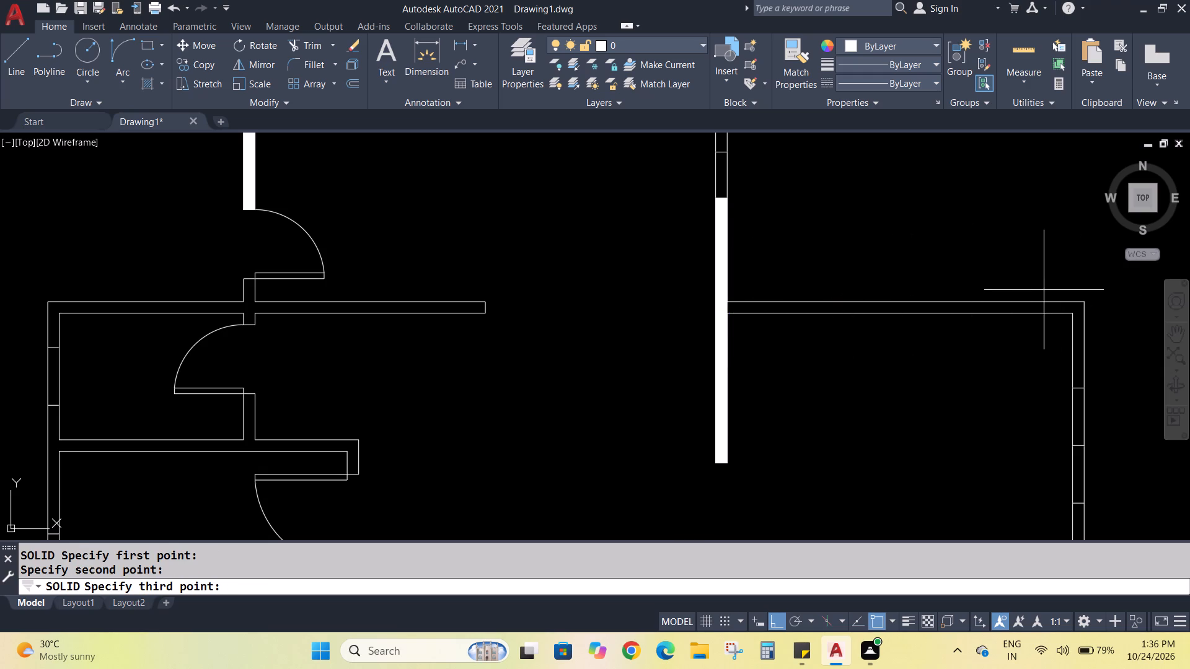
click(1083, 304)
click(1074, 314)
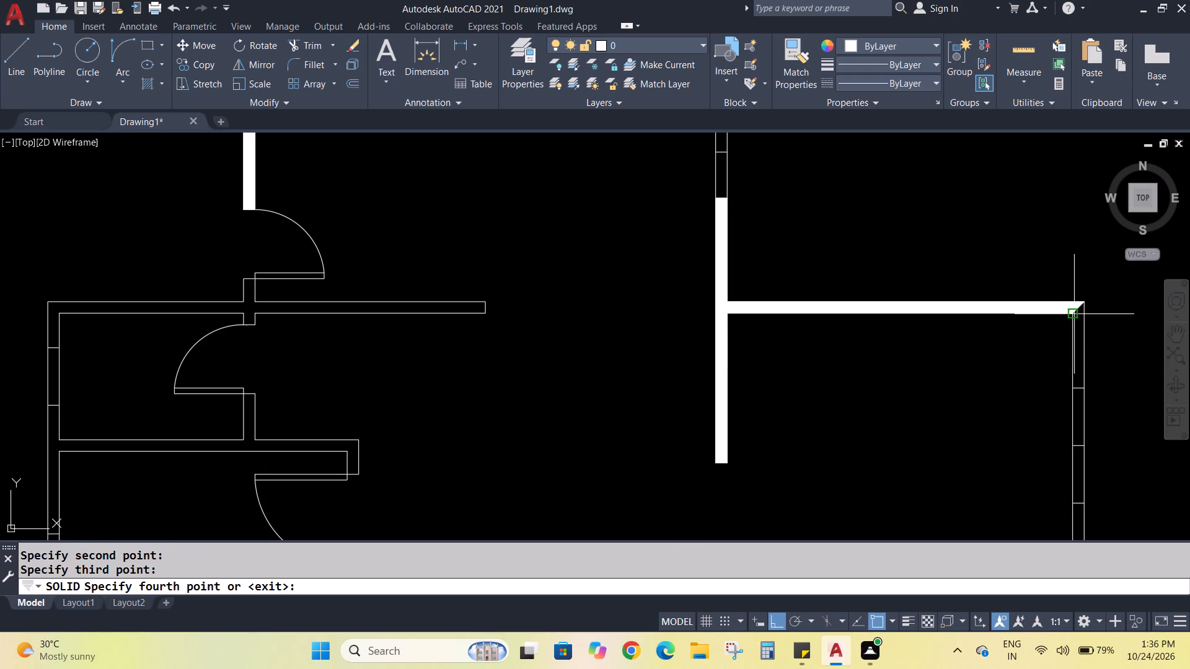
click(1085, 385)
click(1071, 387)
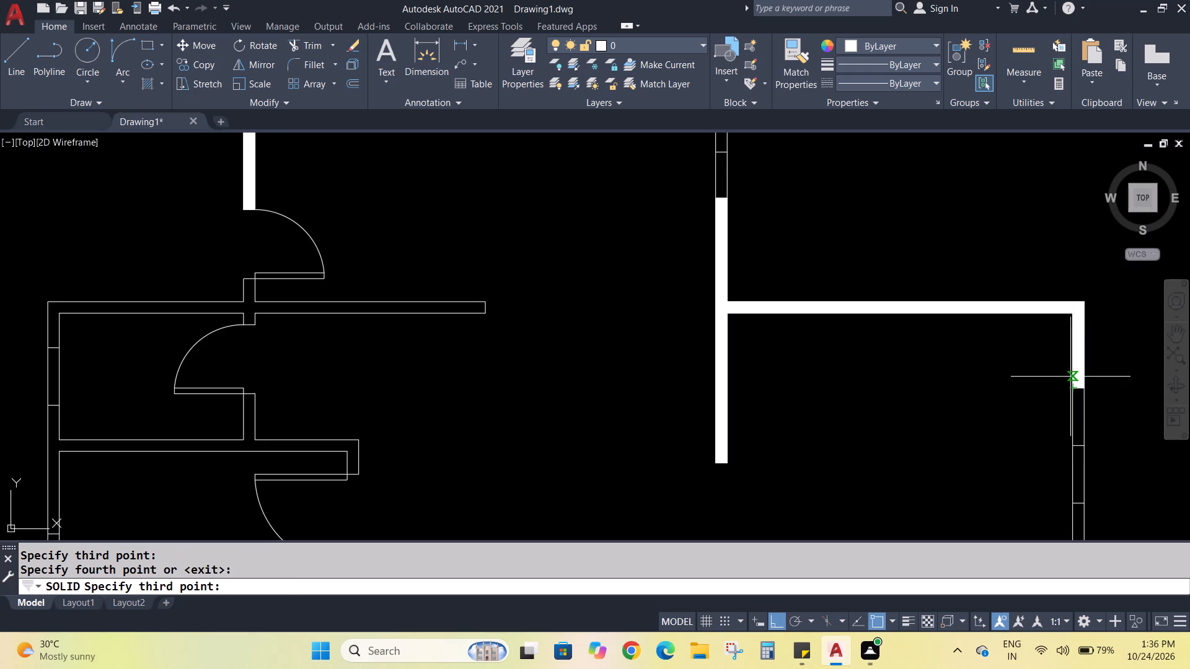
scroll(1026, 380, down, 3)
middle_drag(994, 459, 783, 239)
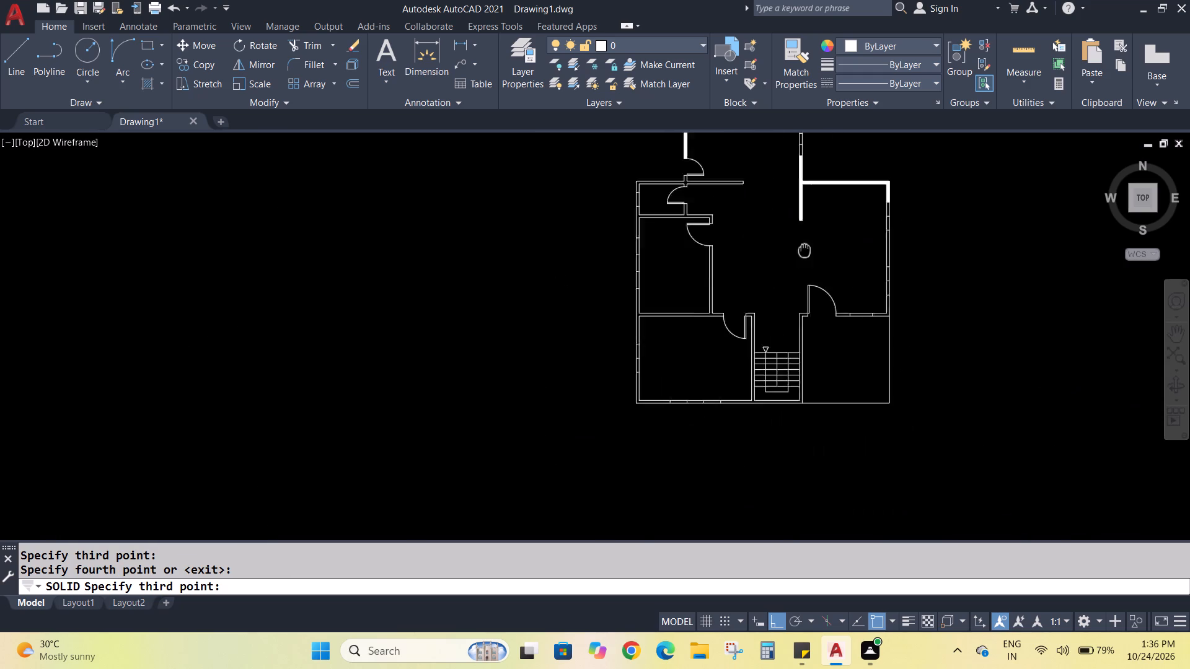
middle_drag(783, 239, 669, 276)
key(Escape)
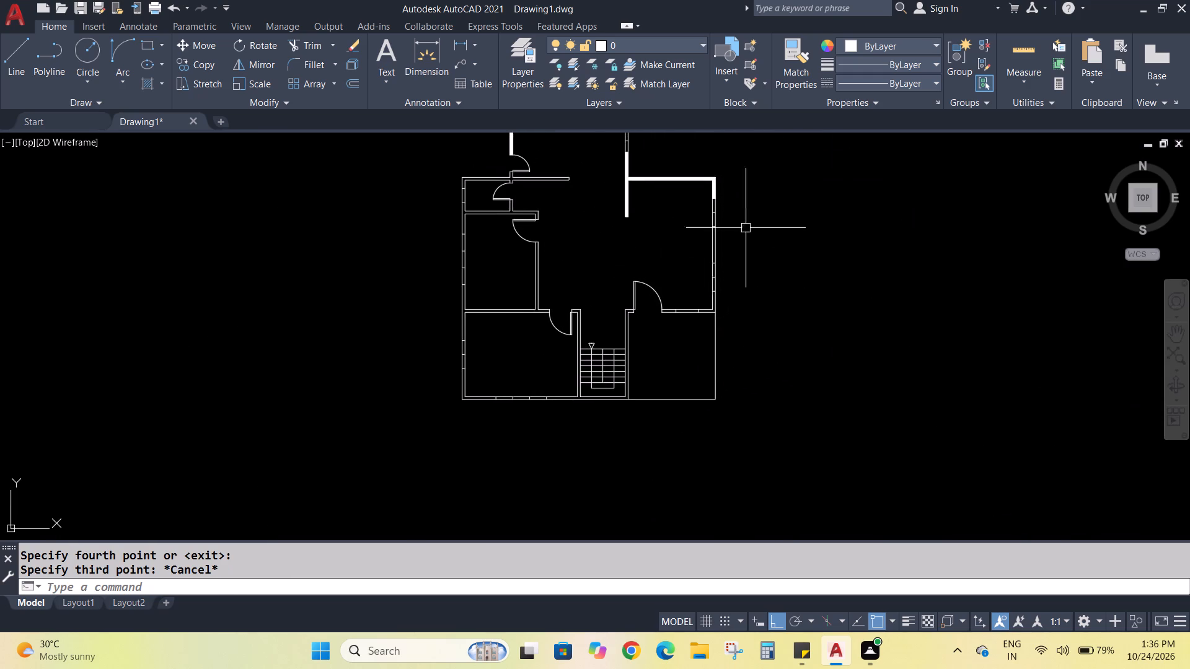
Fill the east room's east wall with Solid between the upper and lower window openings.
scroll(729, 216, up, 4)
middle_drag(735, 234, 770, 281)
scroll(770, 279, down, 1)
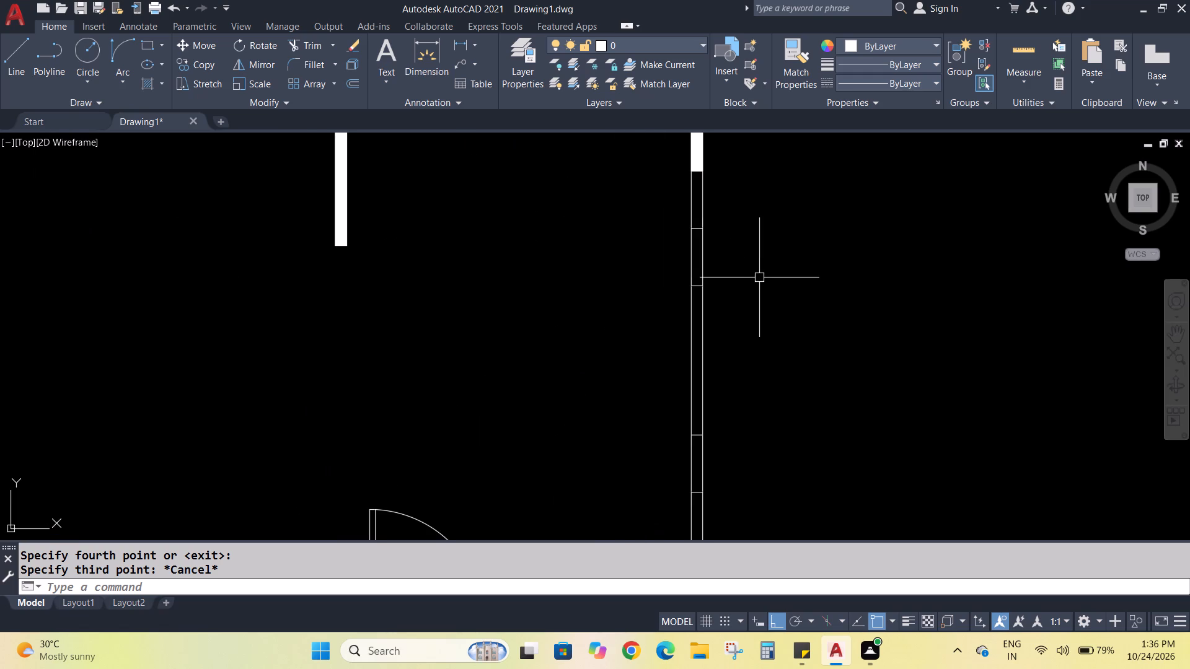
text(so)
key(Return)
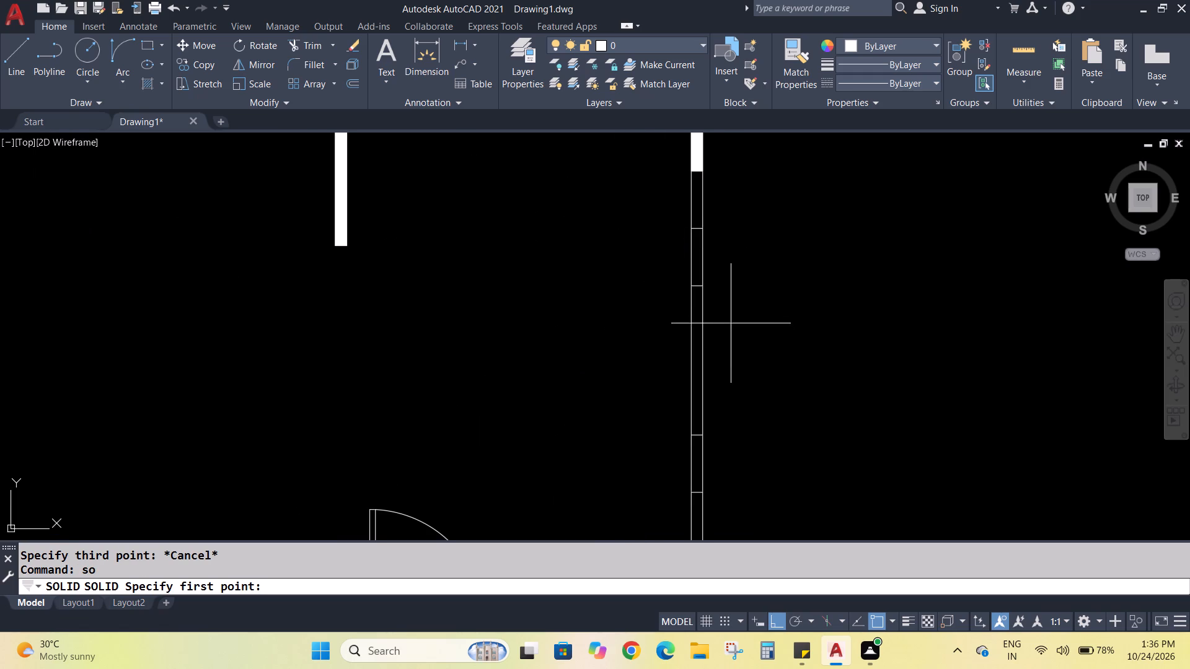
scroll(710, 305, up, 1)
click(696, 277)
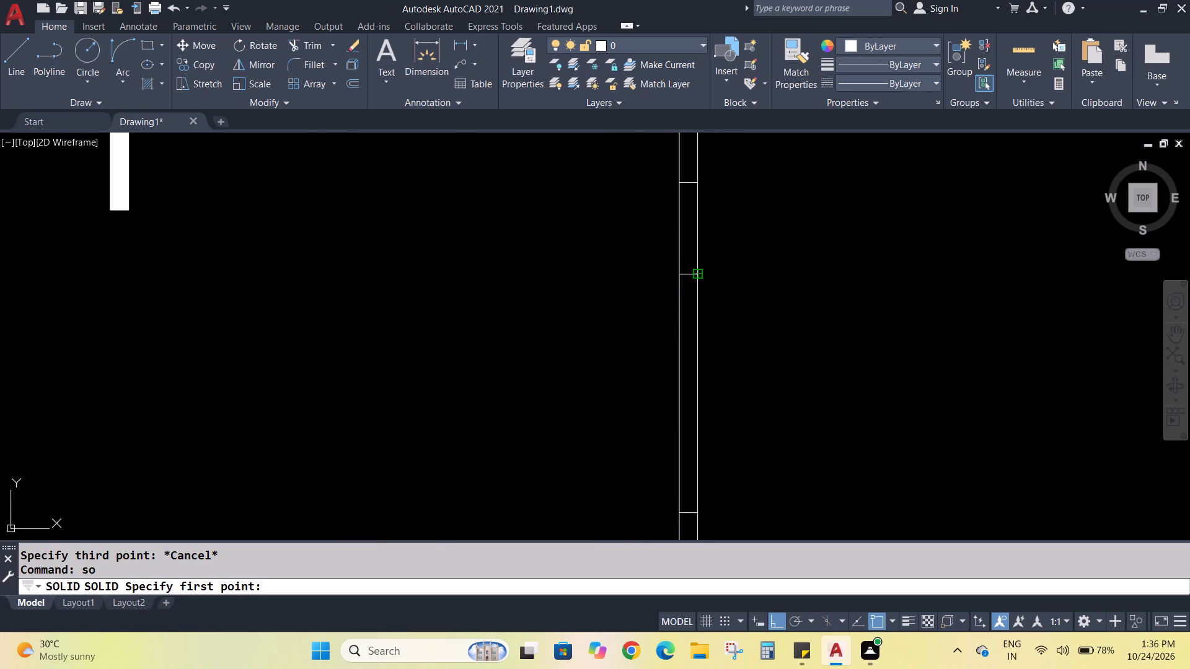
click(682, 276)
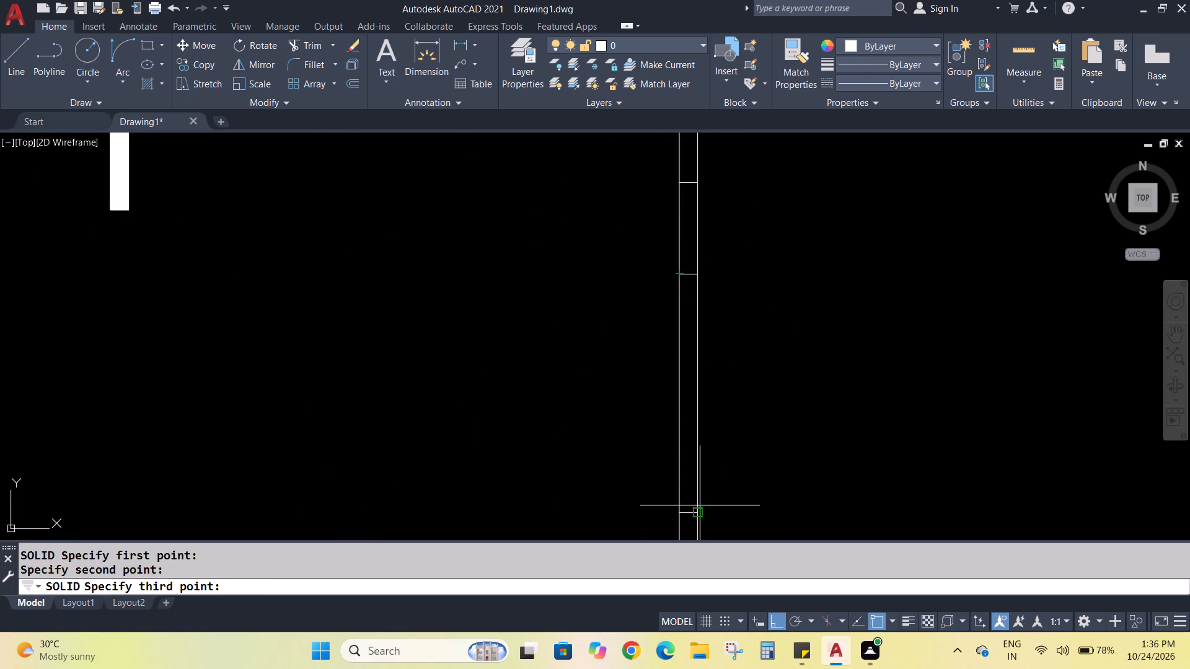
click(700, 512)
click(679, 510)
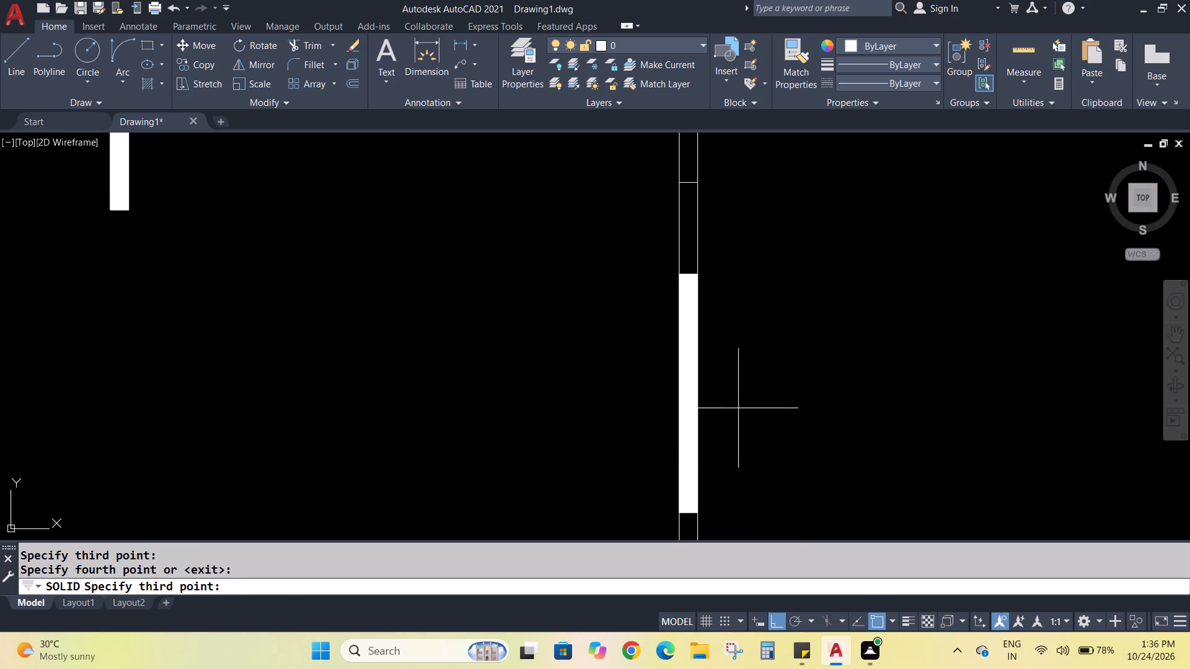
key(Escape)
Fill the east room's southeast corner with Solid, from the lower east window's bottom edge to the south window's east edge.
scroll(741, 396, down, 4)
middle_drag(785, 518, 759, 376)
scroll(740, 362, up, 3)
middle_drag(674, 339, 697, 366)
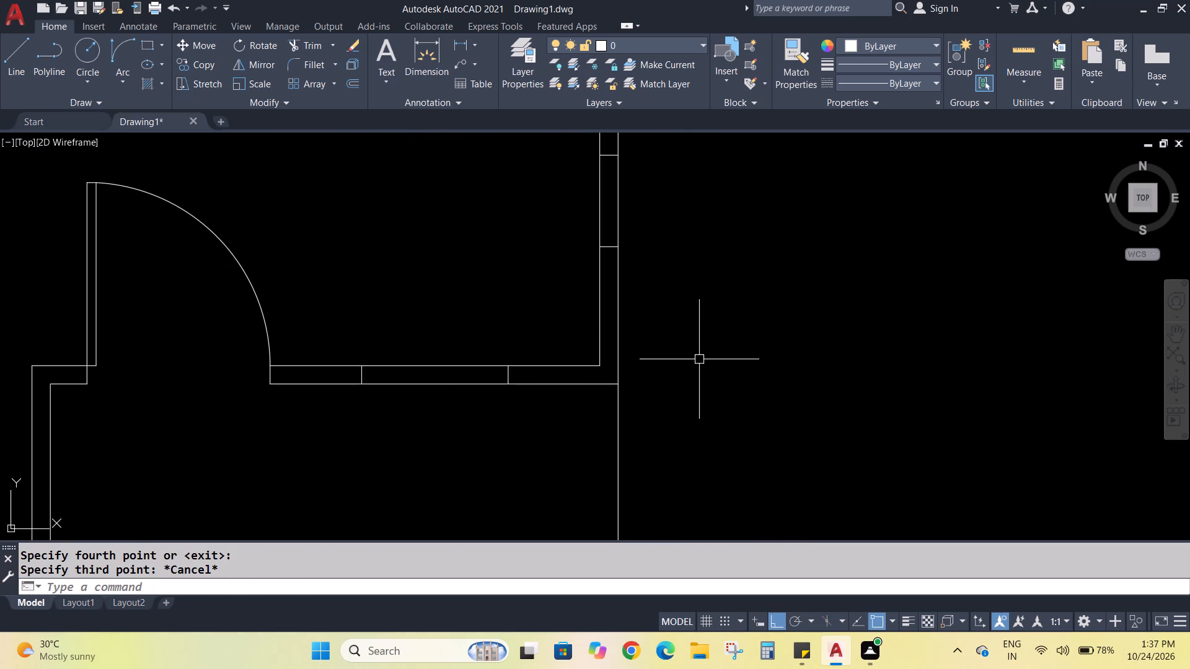
key(s)
key(o)
key(Return)
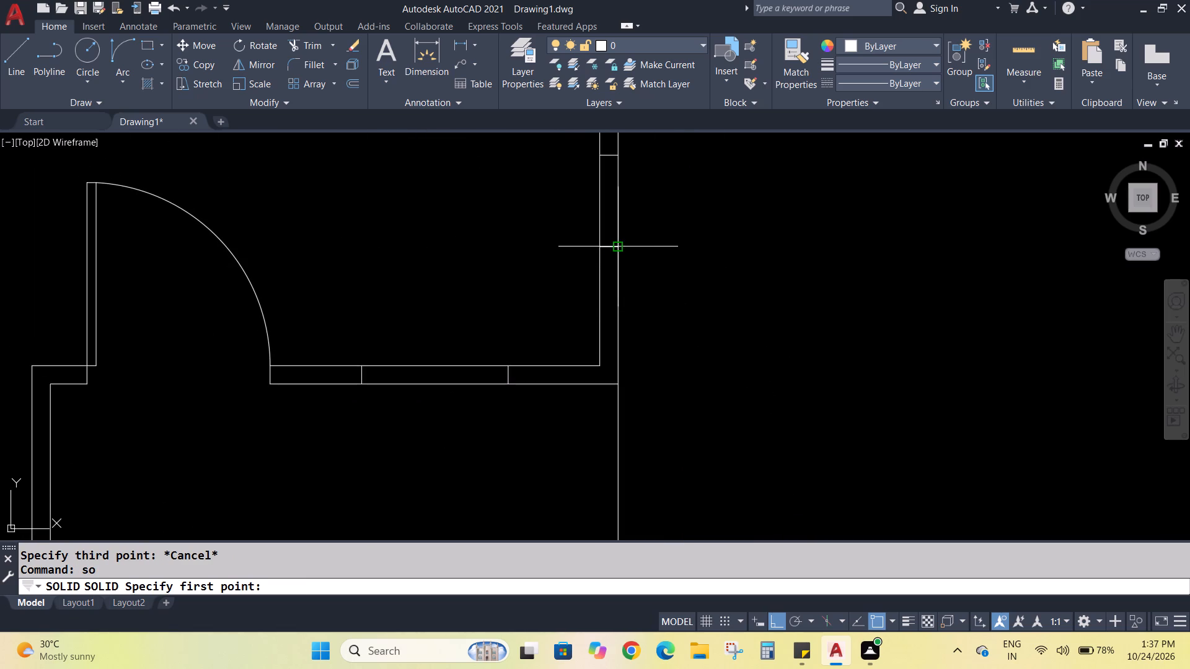
click(616, 250)
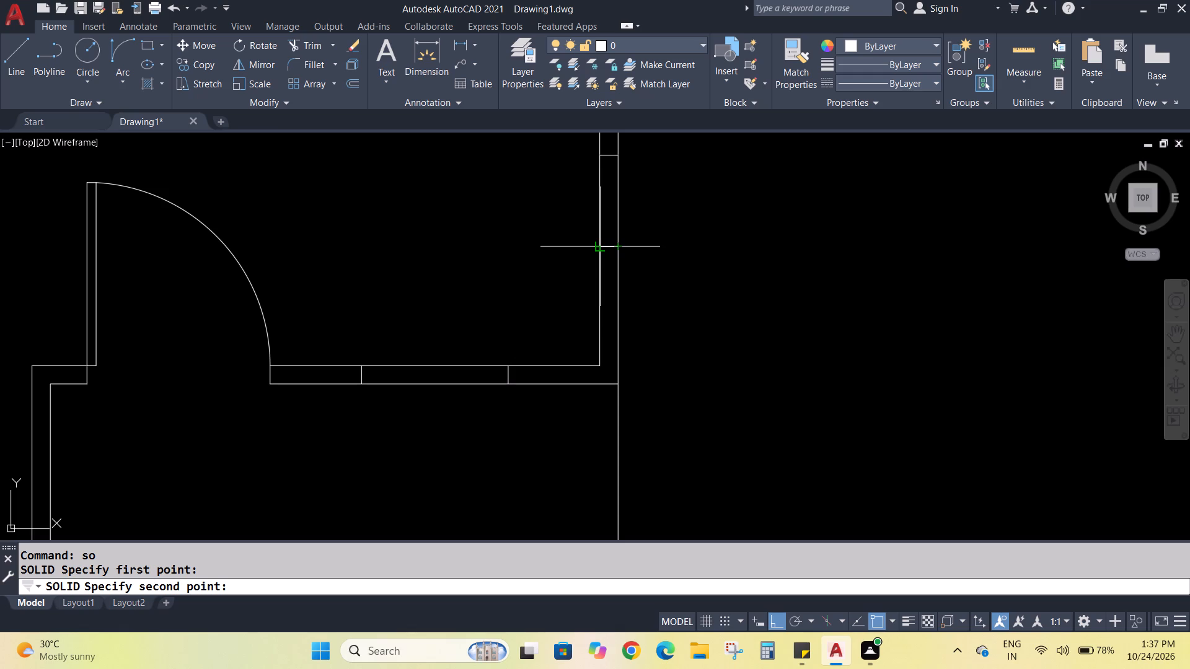
click(601, 250)
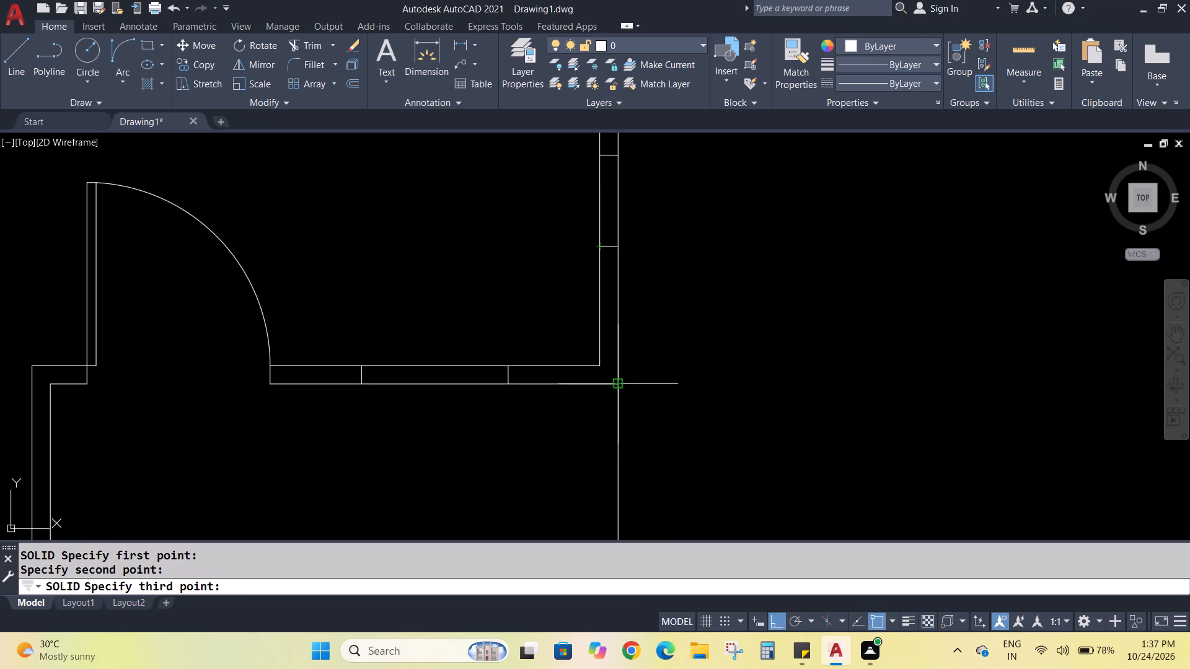
click(619, 384)
click(599, 366)
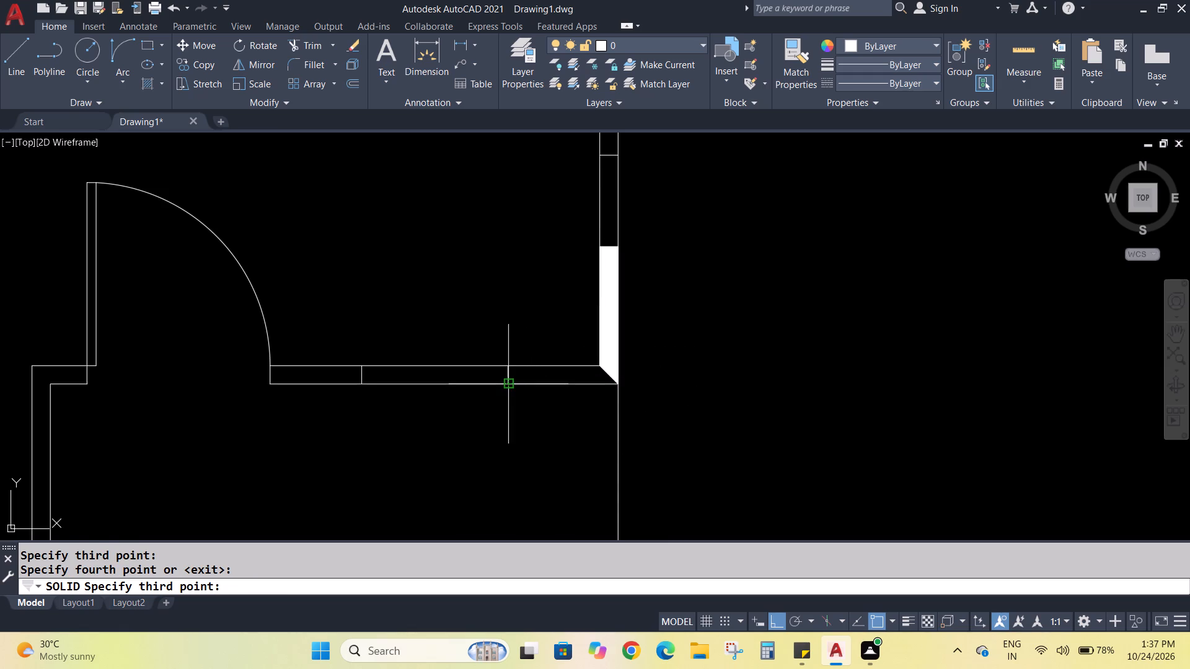
click(511, 384)
click(513, 369)
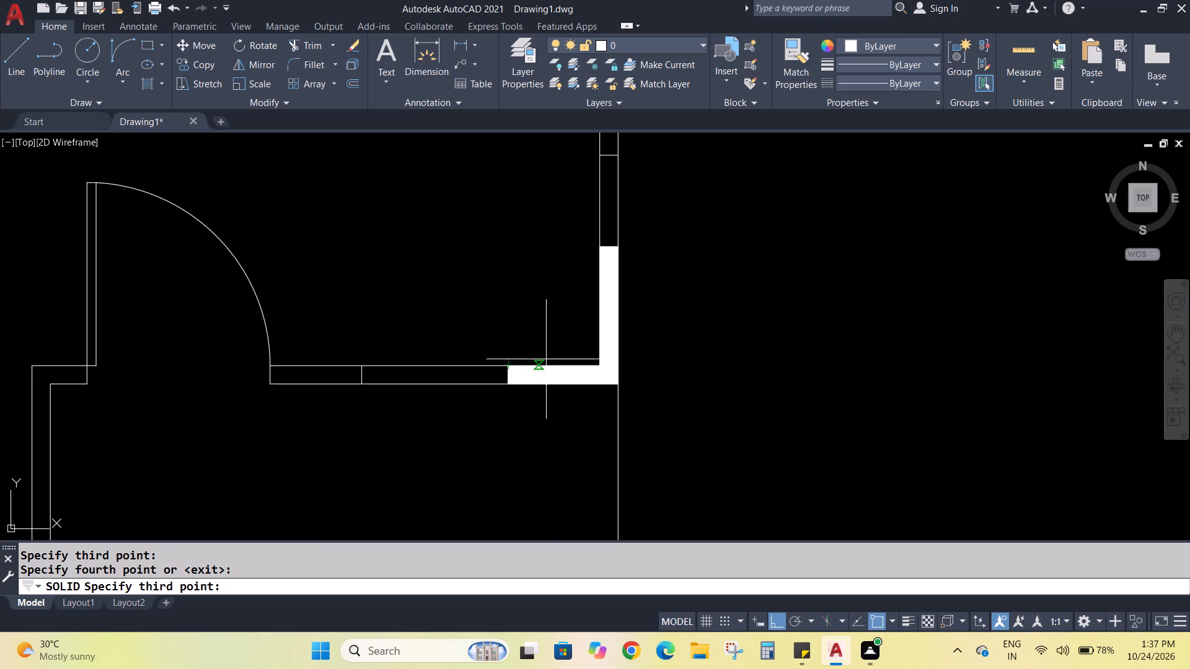
scroll(575, 354, down, 4)
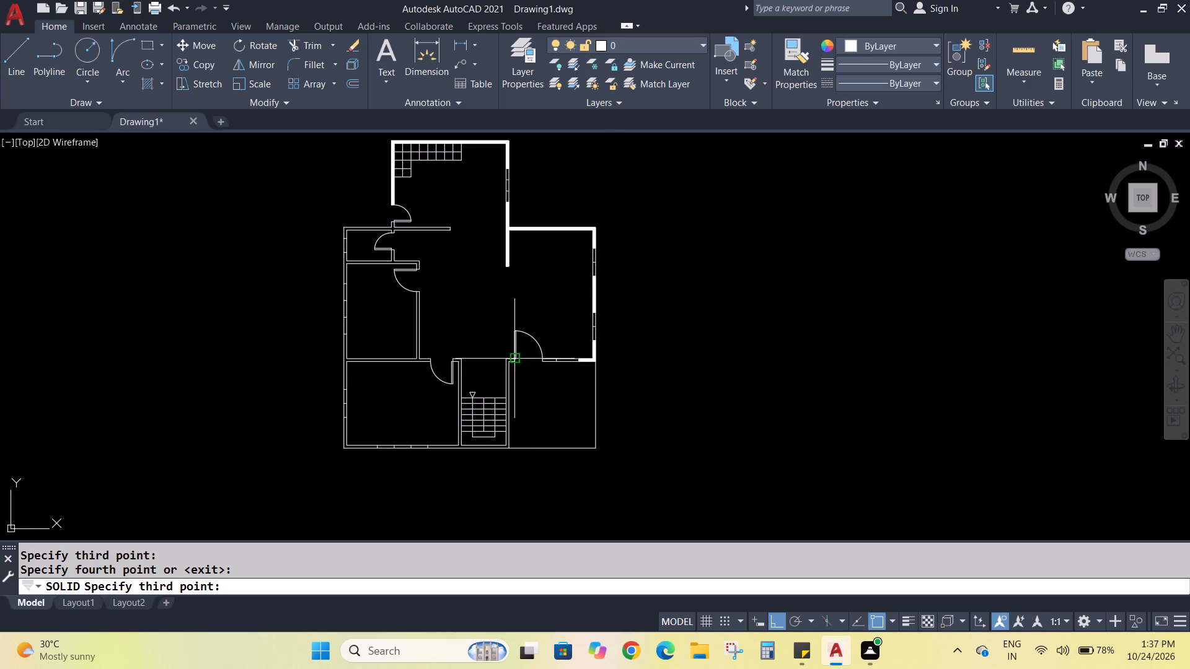
scroll(540, 368, up, 5)
key(Escape)
Fill the short piece of the east room's south wall with Solid between the door opening and the south window.
key(s)
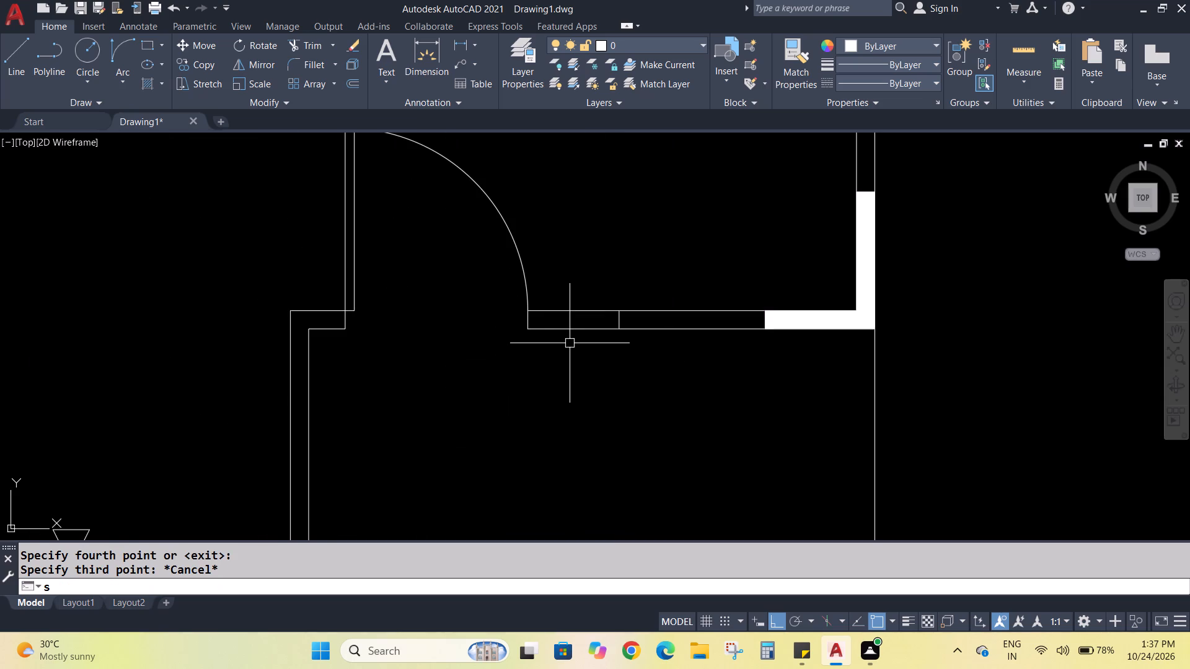
key(o)
key(Return)
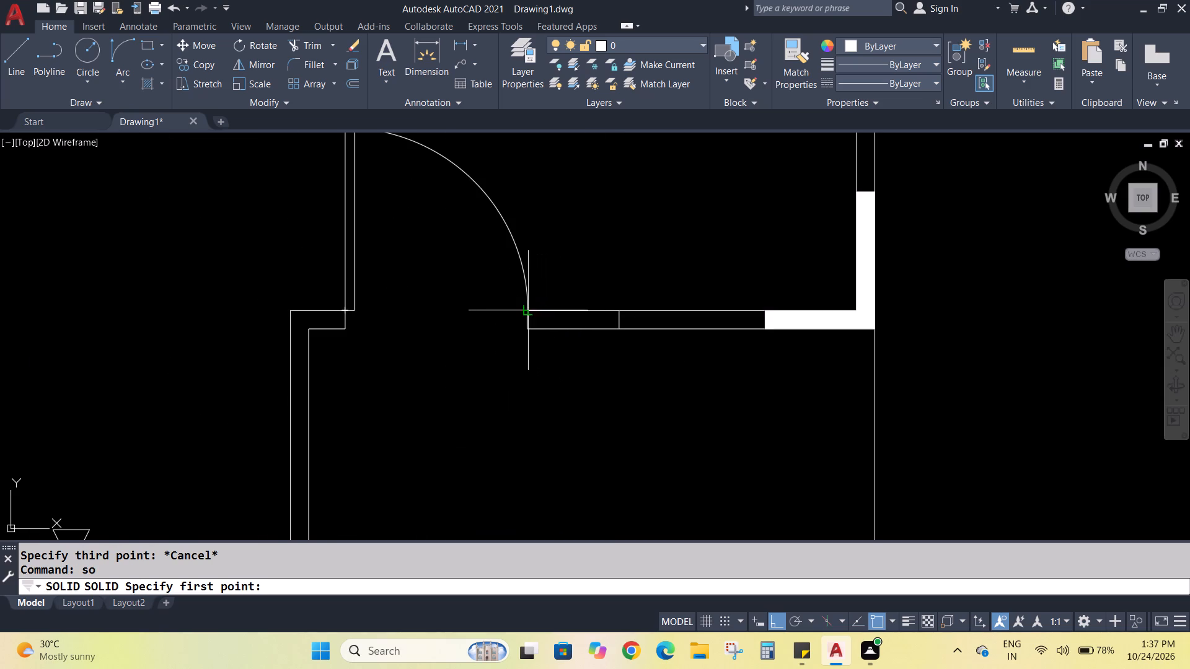
click(529, 313)
click(528, 331)
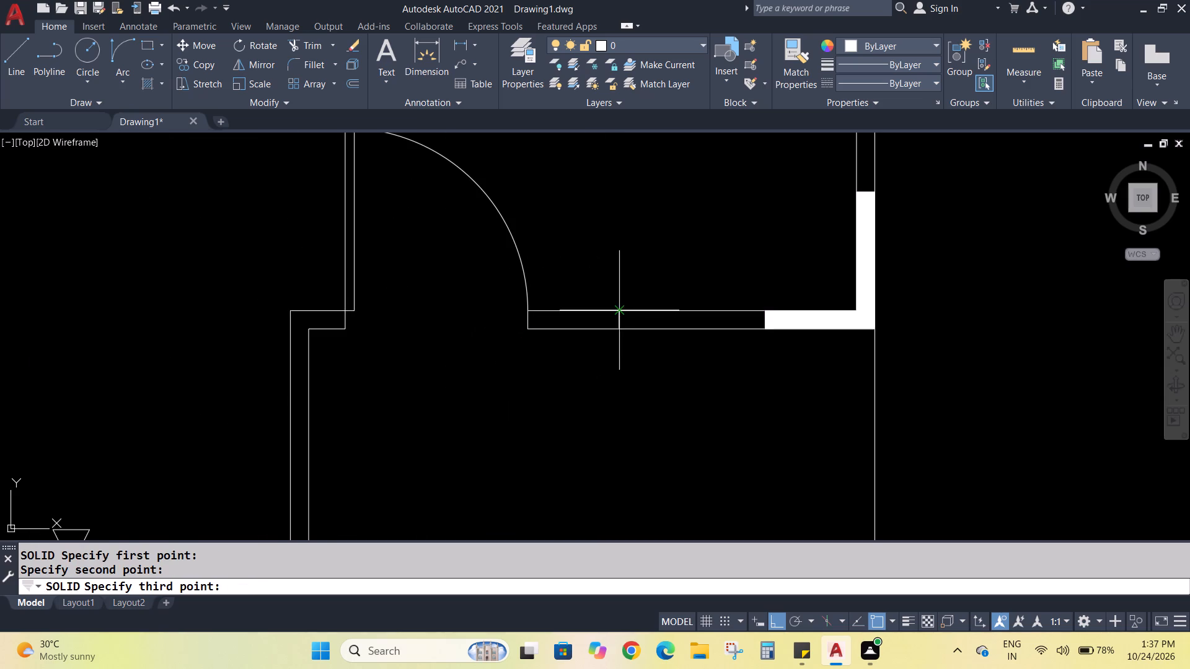
click(619, 313)
click(615, 330)
scroll(421, 339, down, 2)
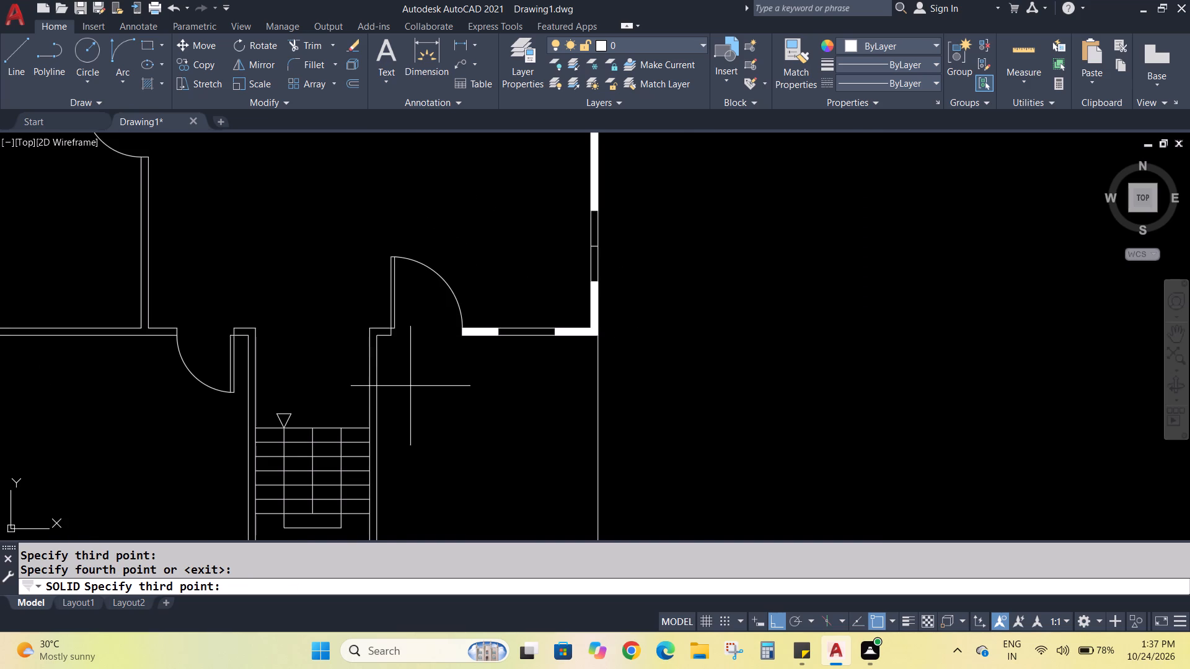
scroll(414, 390, up, 1)
middle_drag(416, 391, 527, 356)
key(Escape)
key(Escape)
Fill the wall with Solid from the east room door's hinge jamb around and down the staircase's east wall to its south corner.
key(s)
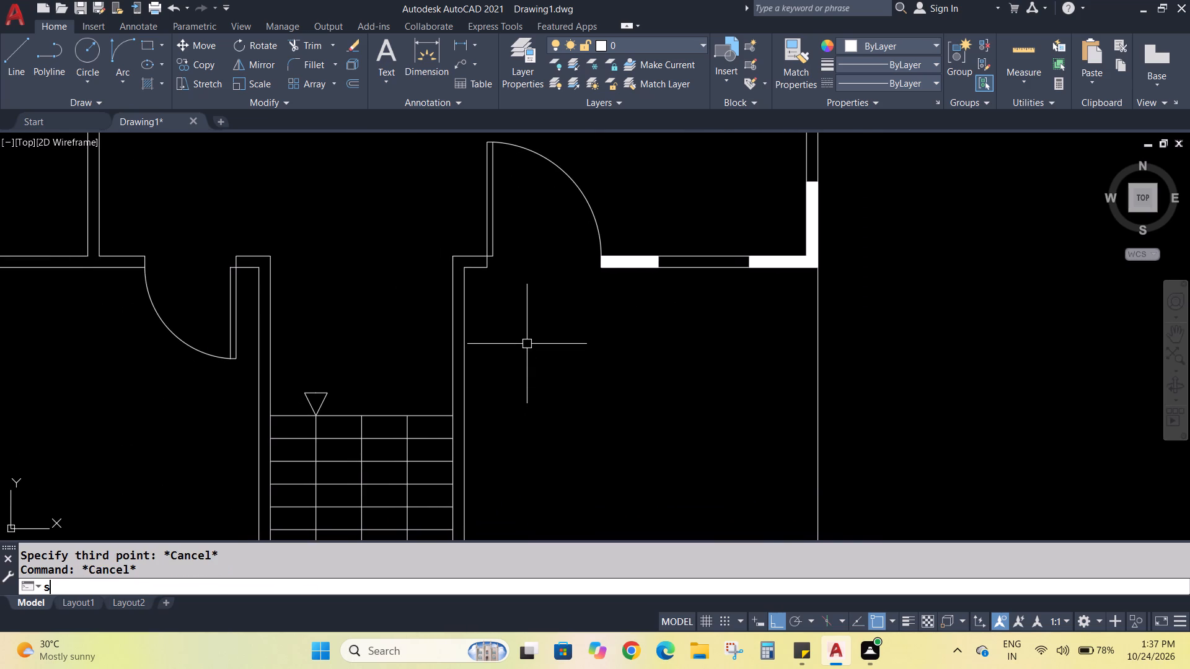
key(o)
key(Return)
scroll(482, 263, up, 2)
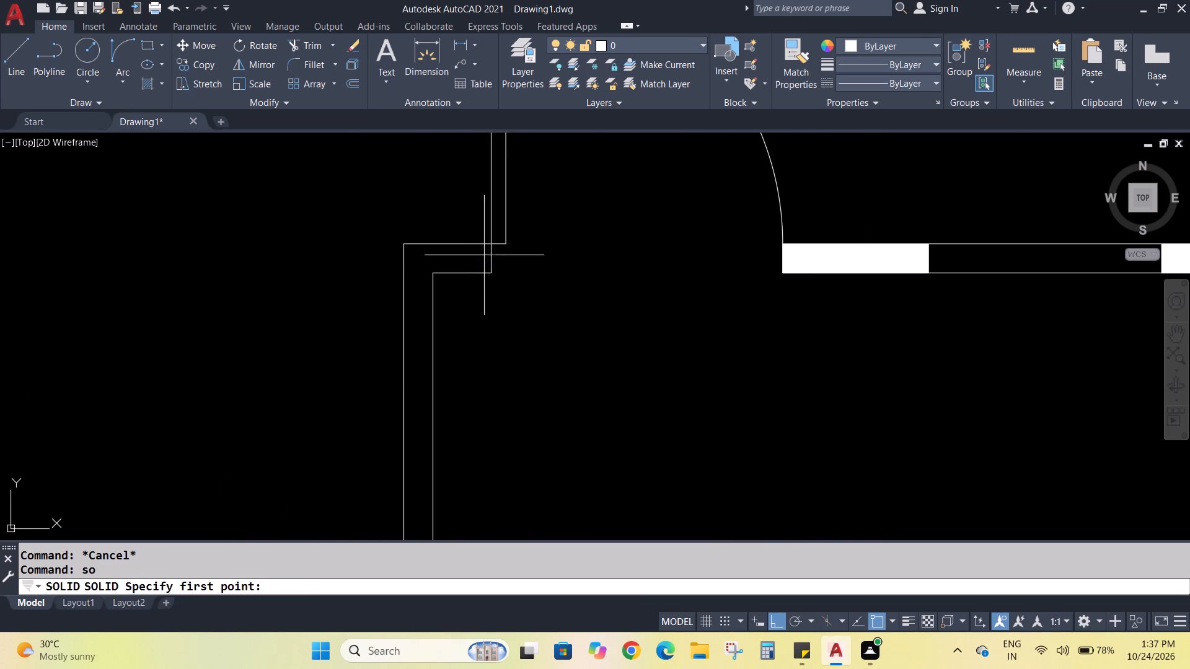
click(488, 244)
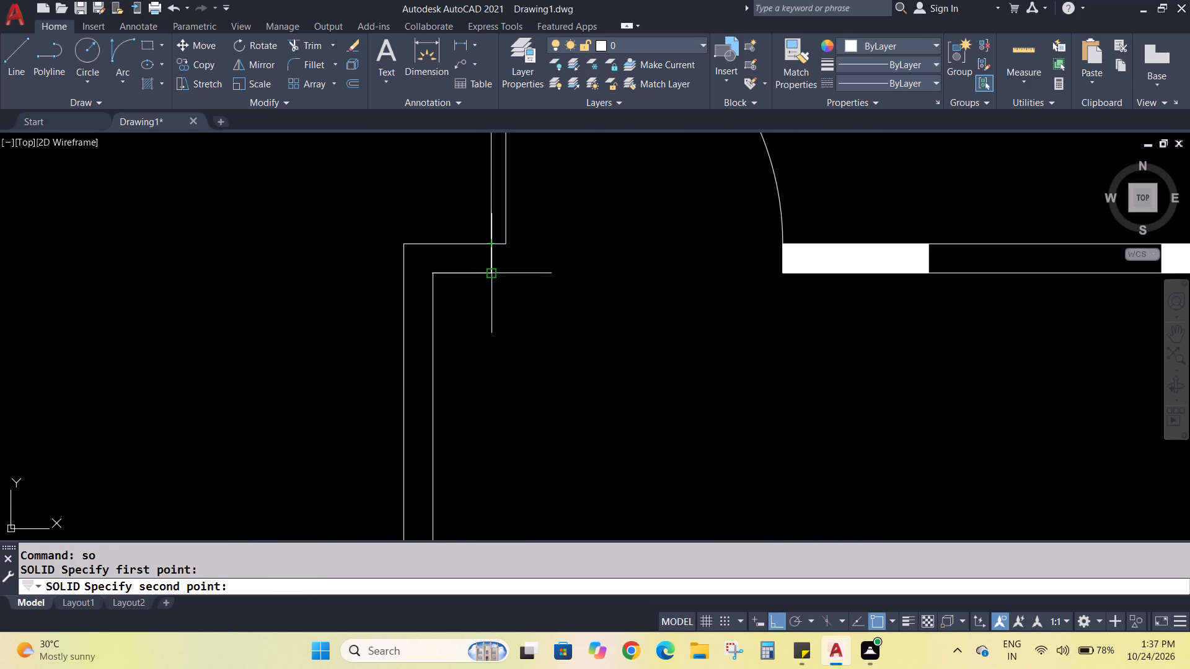
click(491, 273)
click(404, 246)
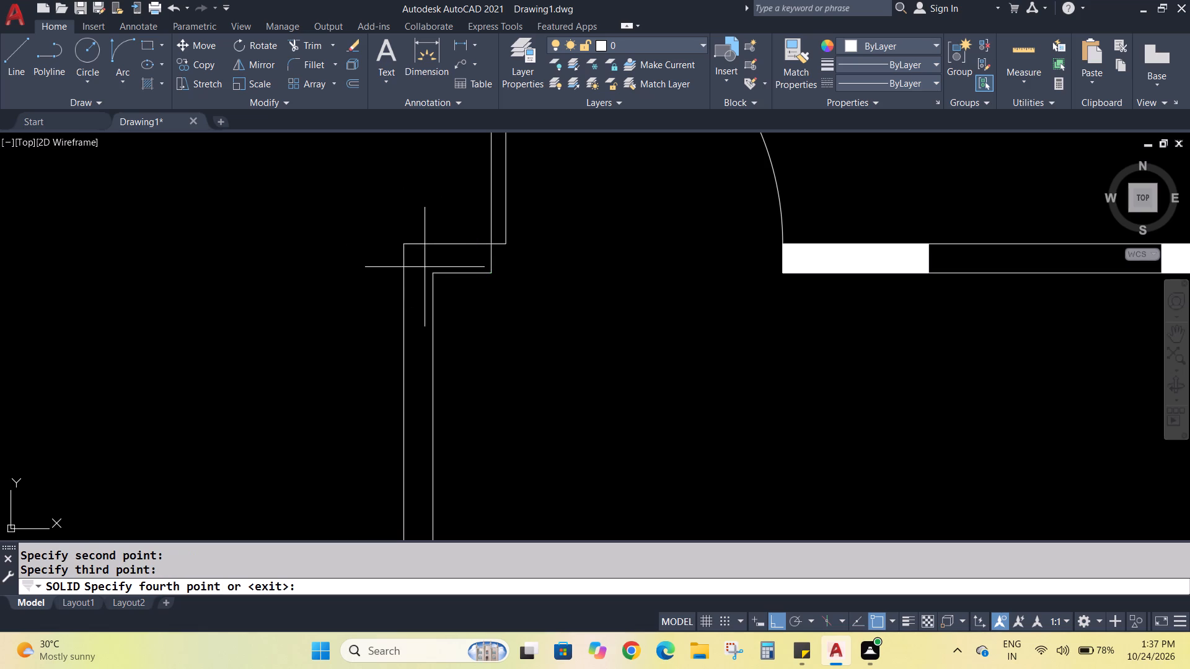
click(430, 273)
scroll(416, 346, down, 3)
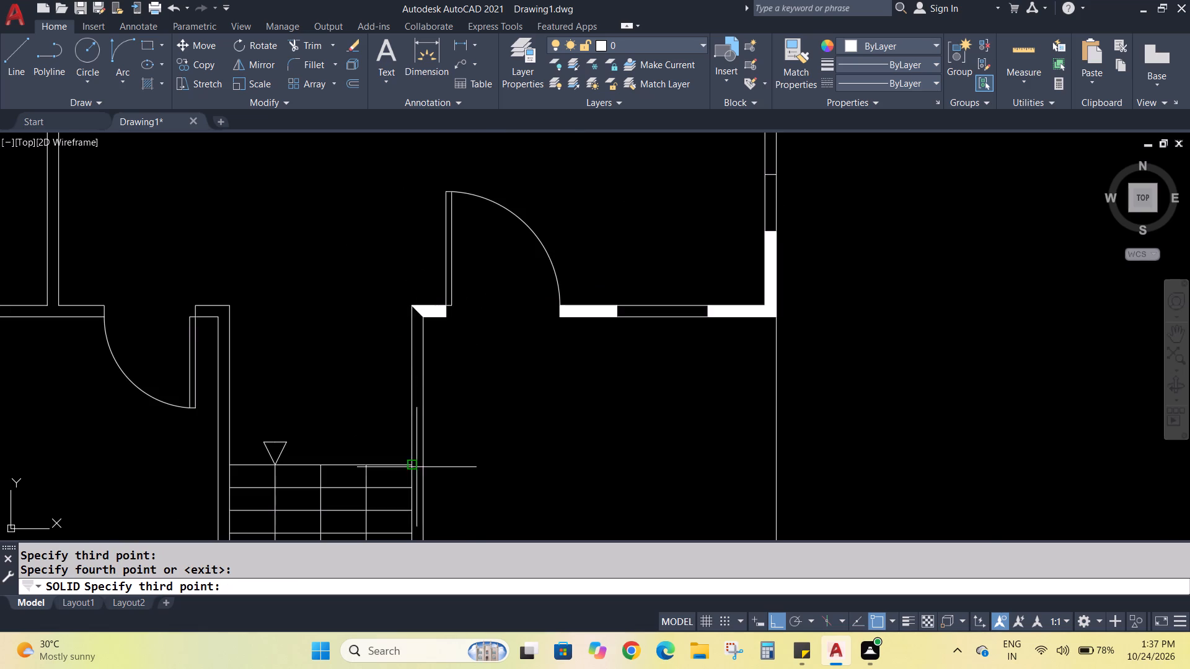
scroll(470, 481, down, 3)
scroll(475, 533, up, 4)
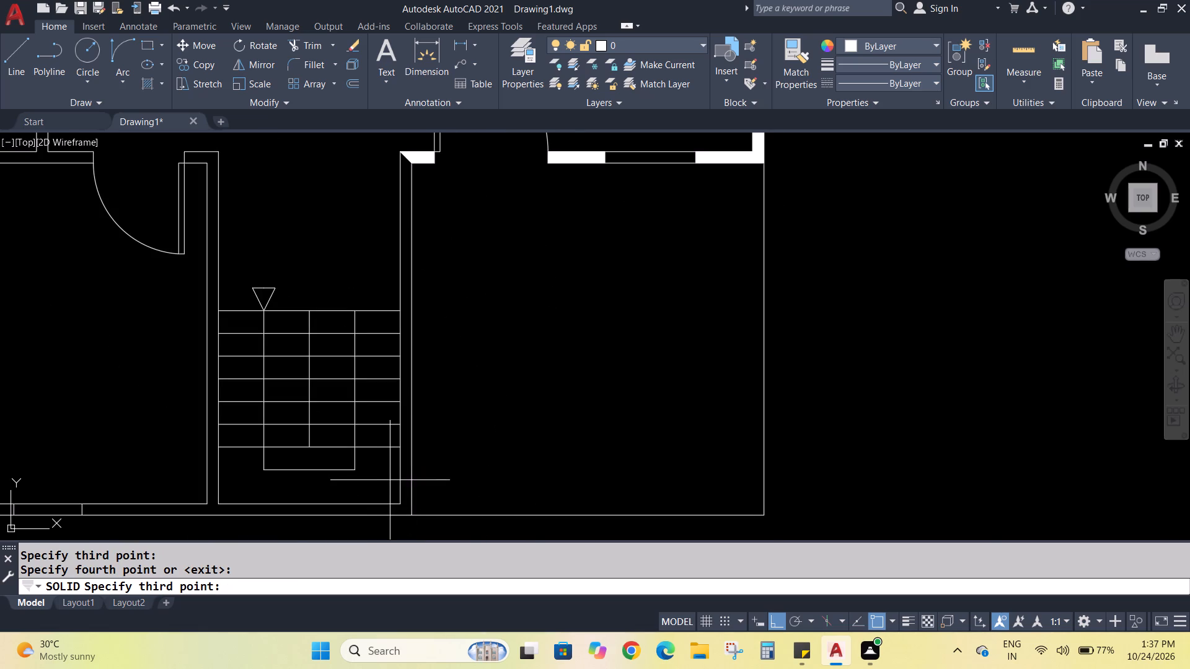
middle_drag(403, 491, 440, 297)
click(436, 309)
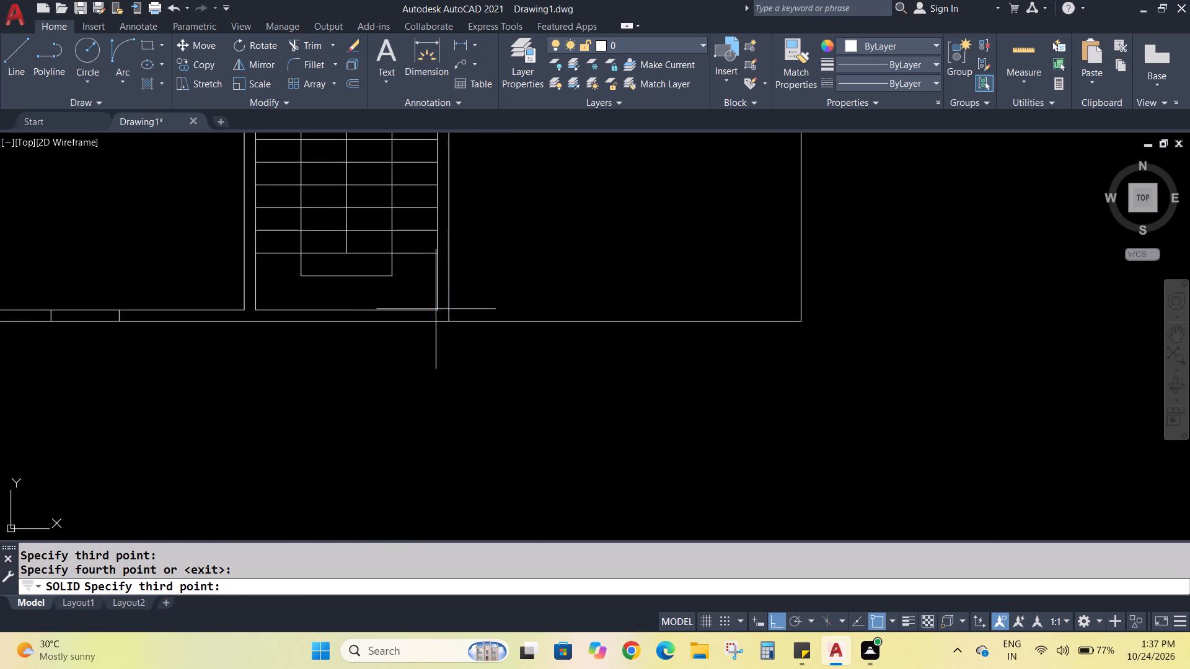
click(446, 318)
Fill the staircase's south wall with Solid, from its southeast corner to the inner face of its west wall.
scroll(444, 313, down, 3)
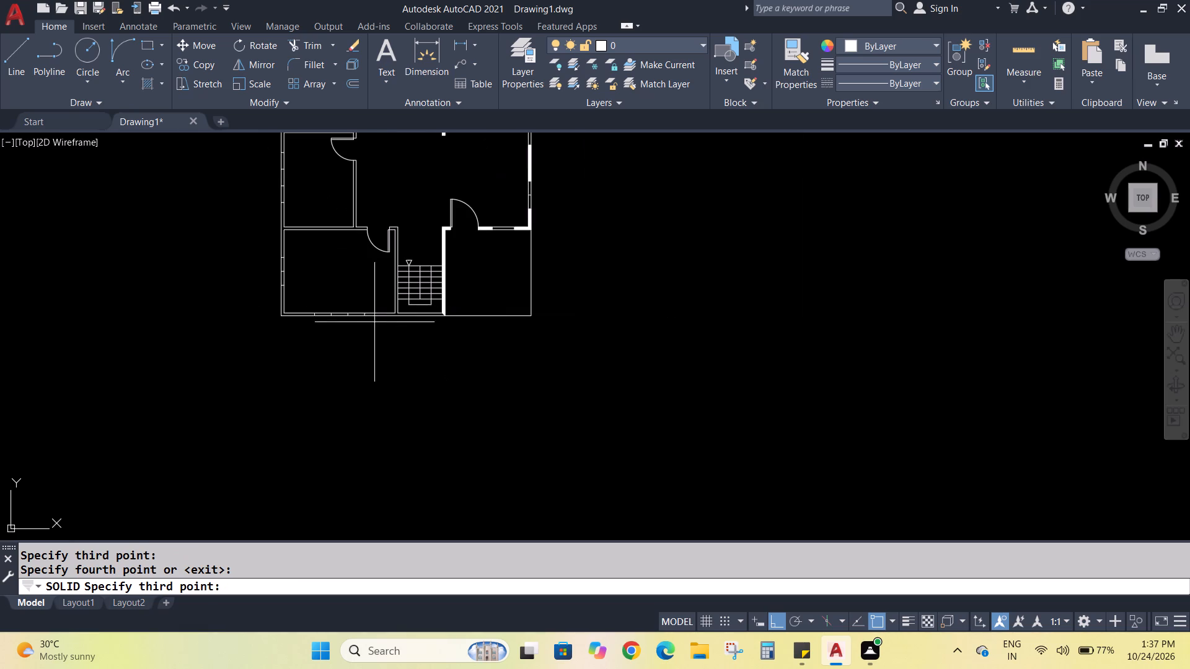
scroll(382, 318, up, 3)
scroll(436, 313, up, 3)
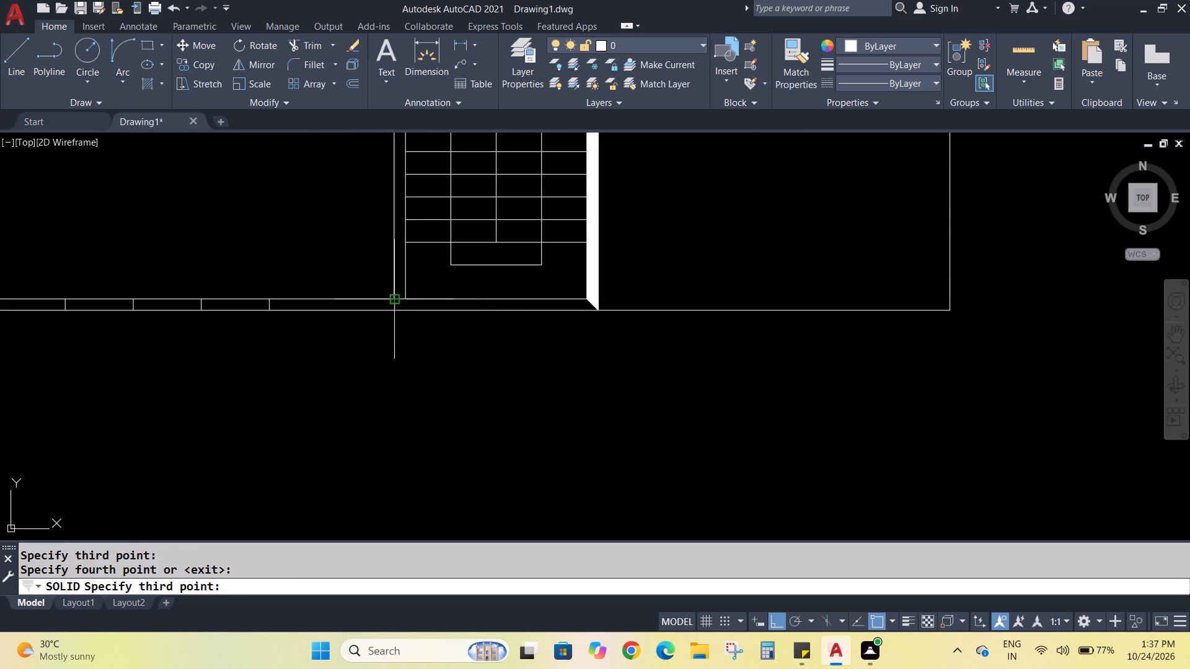
click(407, 297)
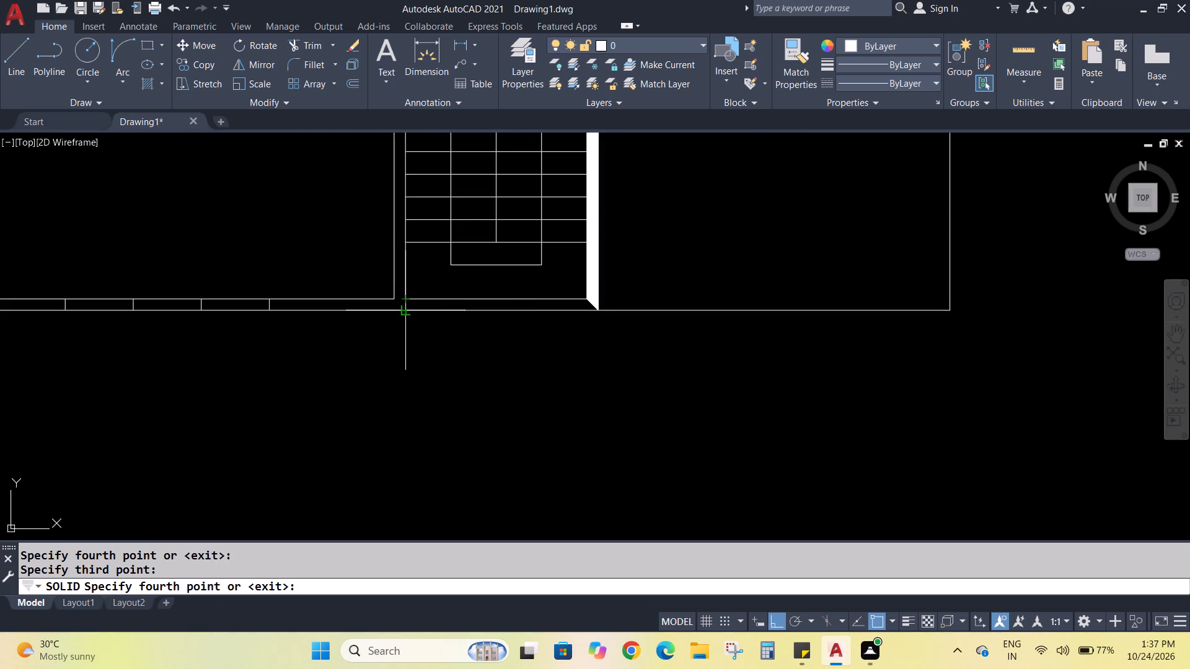
click(401, 307)
scroll(397, 289, up, 5)
scroll(399, 295, down, 6)
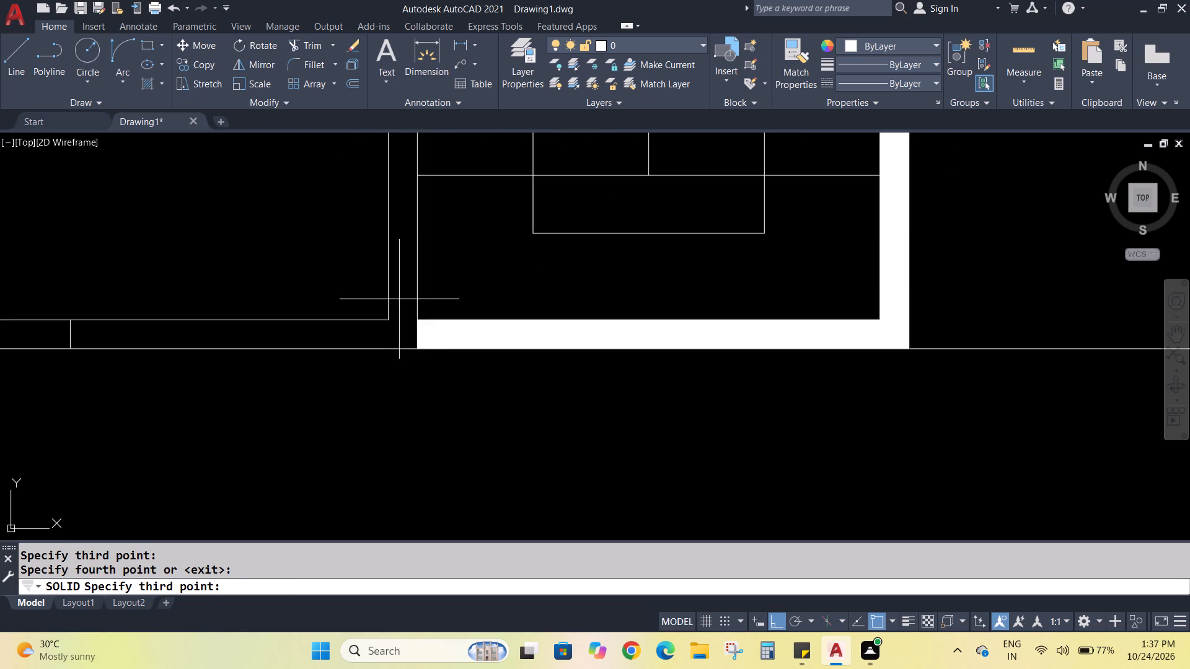
scroll(399, 299, down, 2)
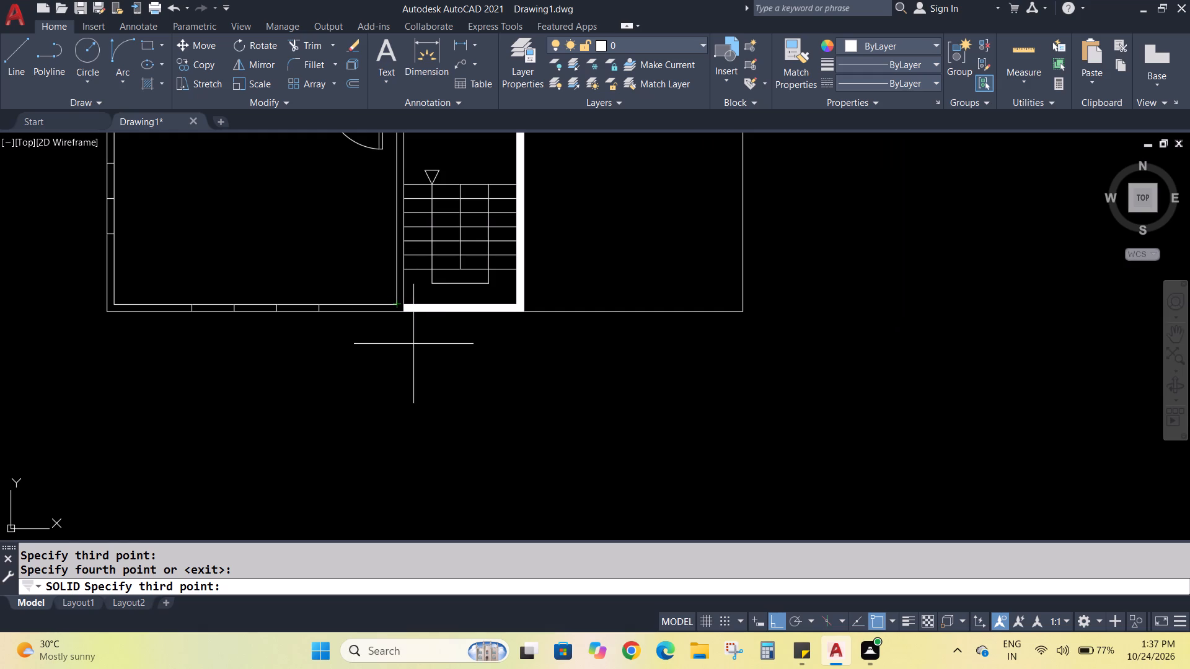
key(Escape)
Fill the southwest room's south wall with Solid, from the south window's east edge to the staircase's west wall.
key(s)
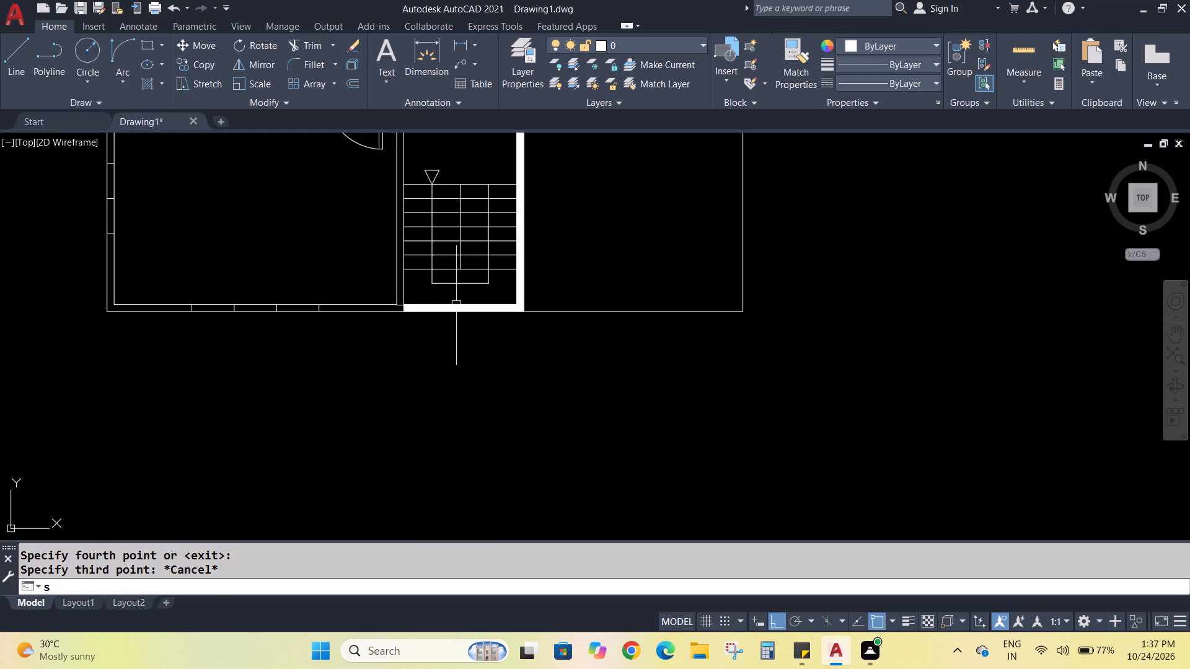
key(o)
key(Return)
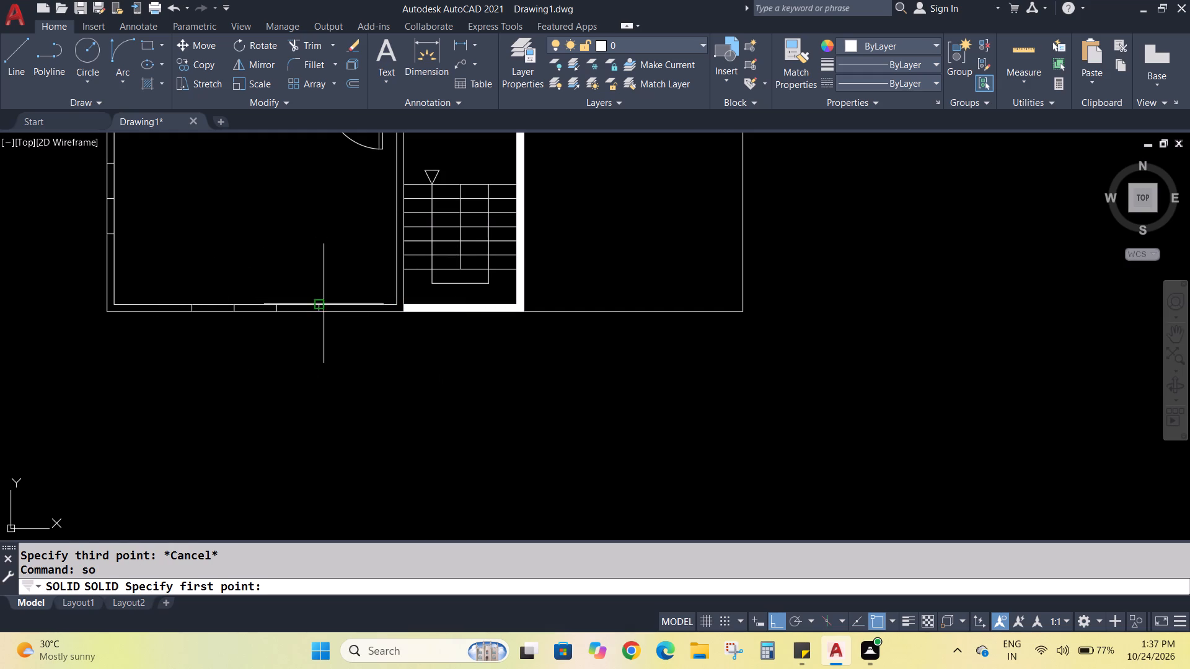
scroll(317, 305, up, 5)
click(319, 298)
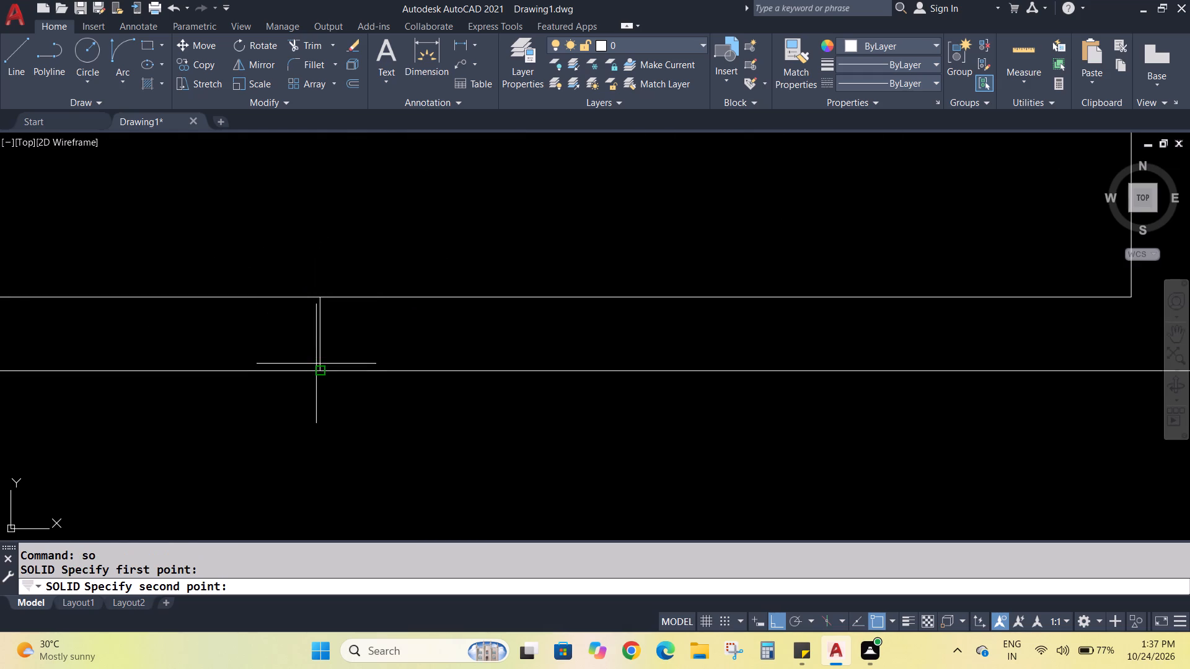
click(318, 368)
scroll(505, 369, down, 4)
scroll(622, 369, up, 3)
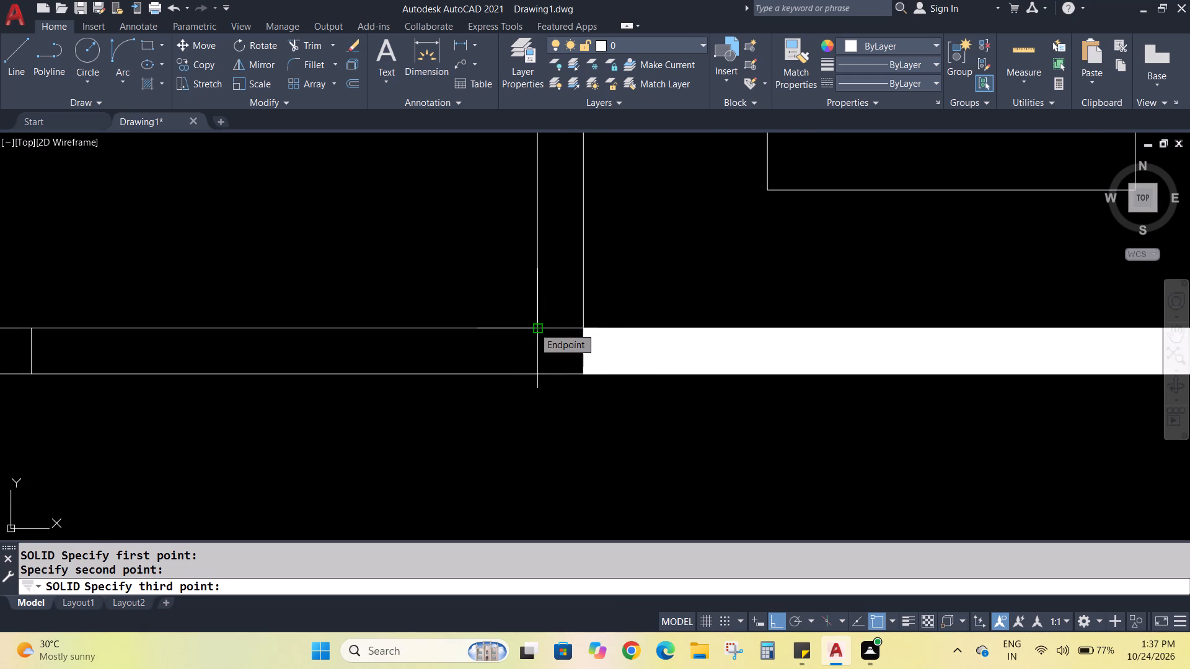
click(534, 327)
click(580, 369)
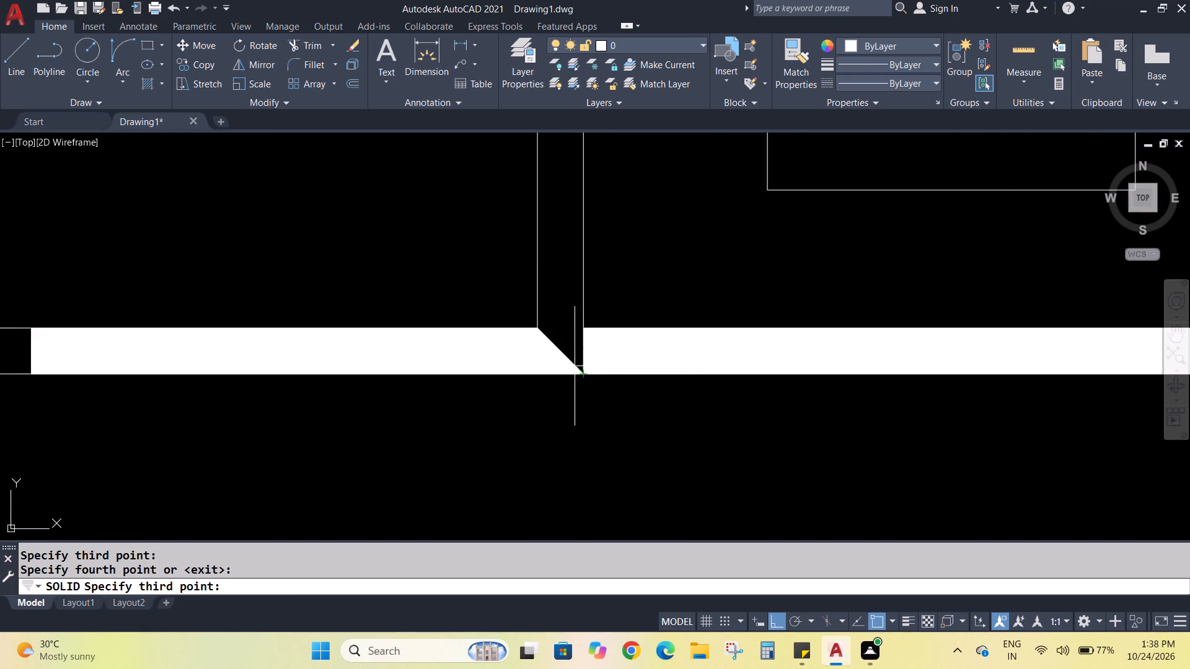
Continue the Solid fill up the staircase's west wall and around to the southwest room door's hinge jamb.
scroll(540, 319, down, 4)
scroll(546, 216, up, 5)
scroll(553, 222, down, 7)
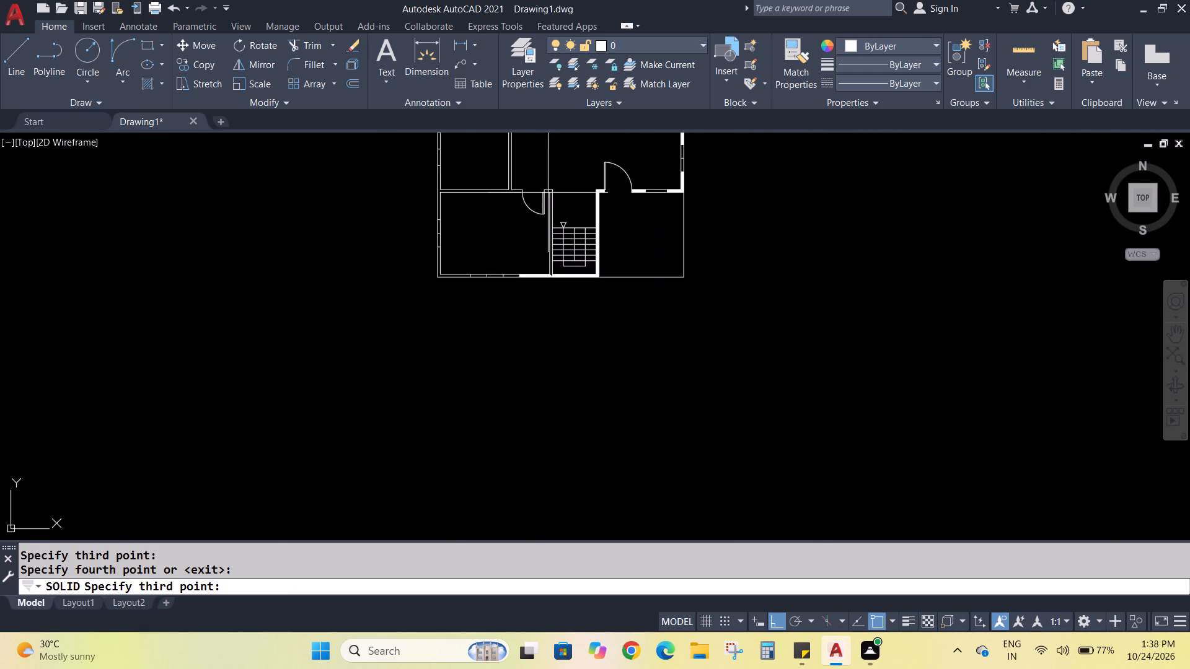
scroll(553, 189, up, 3)
click(533, 203)
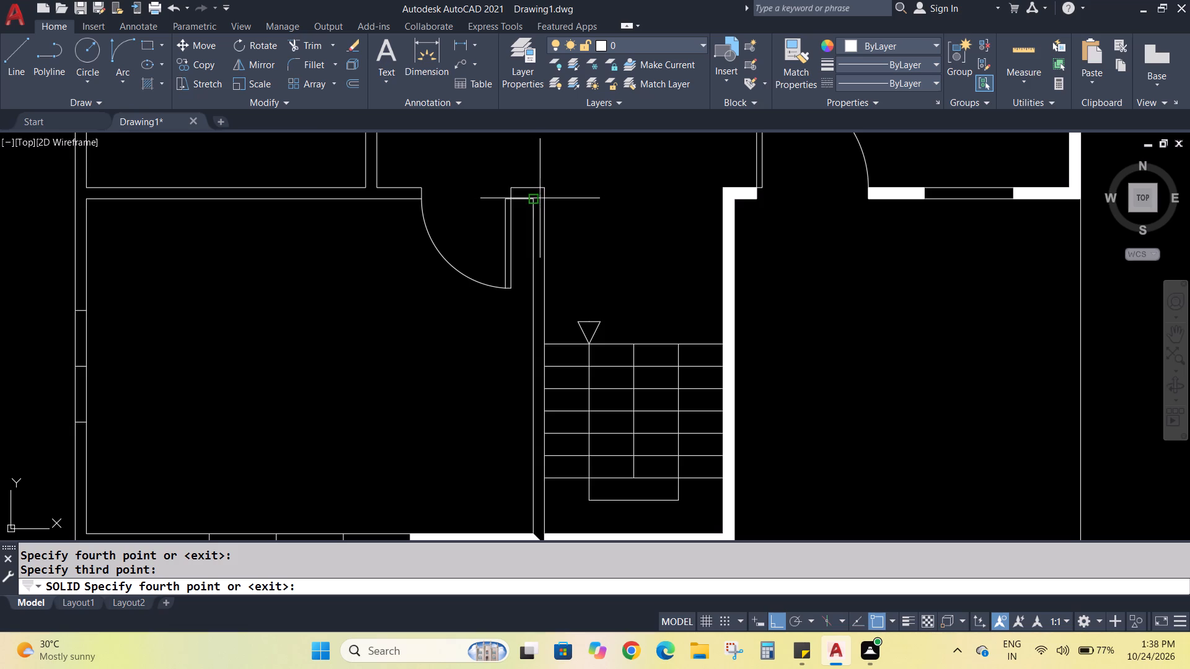
click(544, 191)
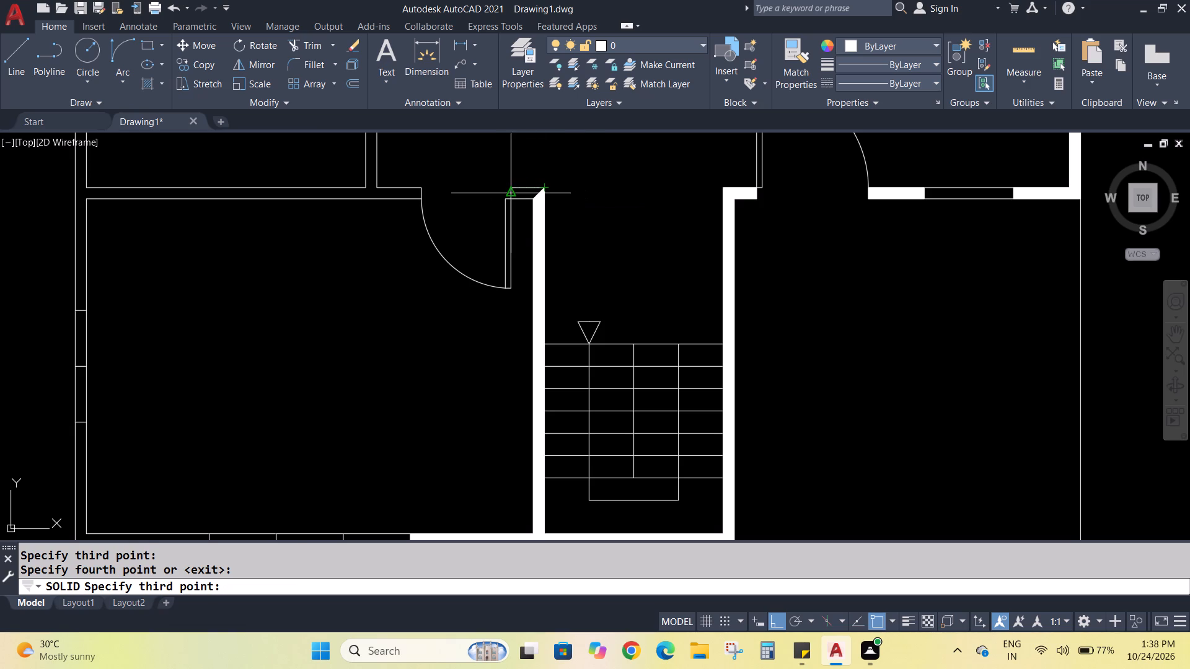
click(511, 202)
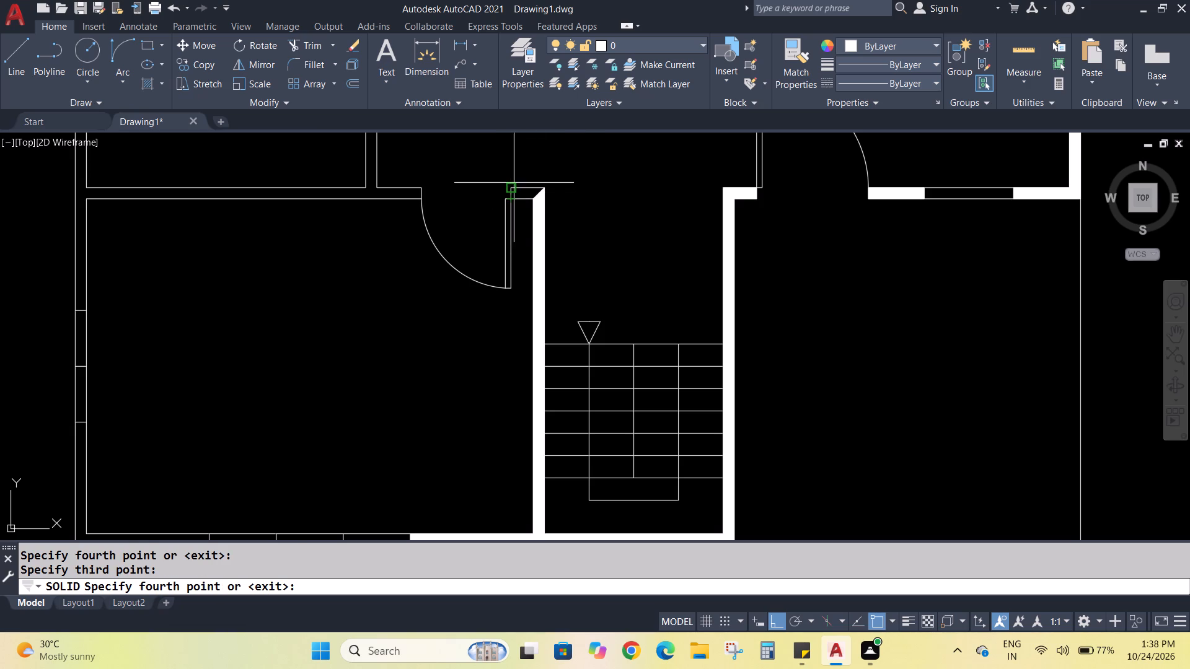
click(514, 183)
scroll(535, 195, down, 1)
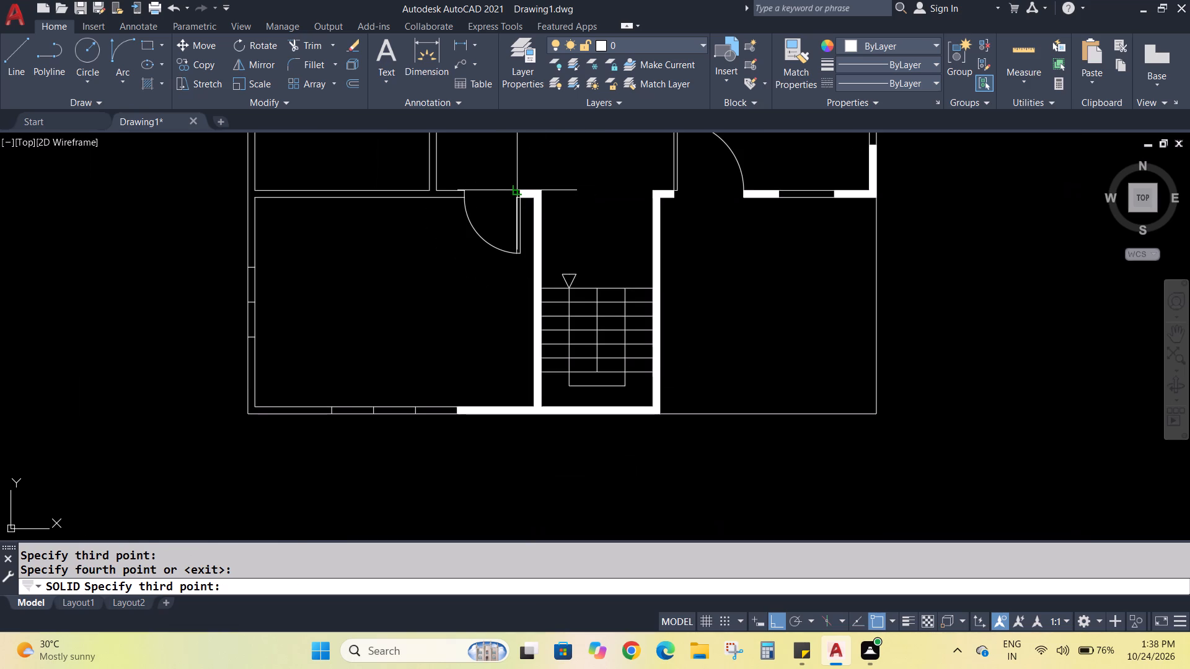
key(Escape)
Fill the southwest room's south wall with Solid, from the south window's west edge to the building's southwest corner.
scroll(549, 199, up, 4)
scroll(463, 187, up, 2)
scroll(462, 190, down, 2)
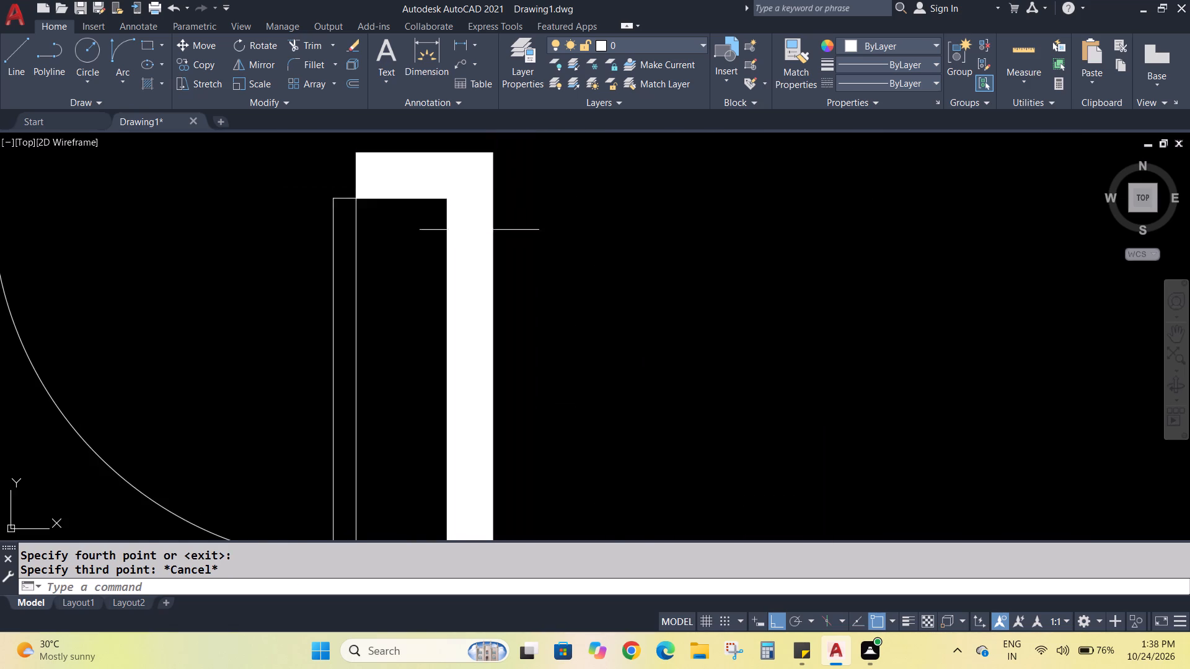
scroll(533, 276, down, 4)
scroll(516, 349, down, 2)
scroll(485, 425, up, 2)
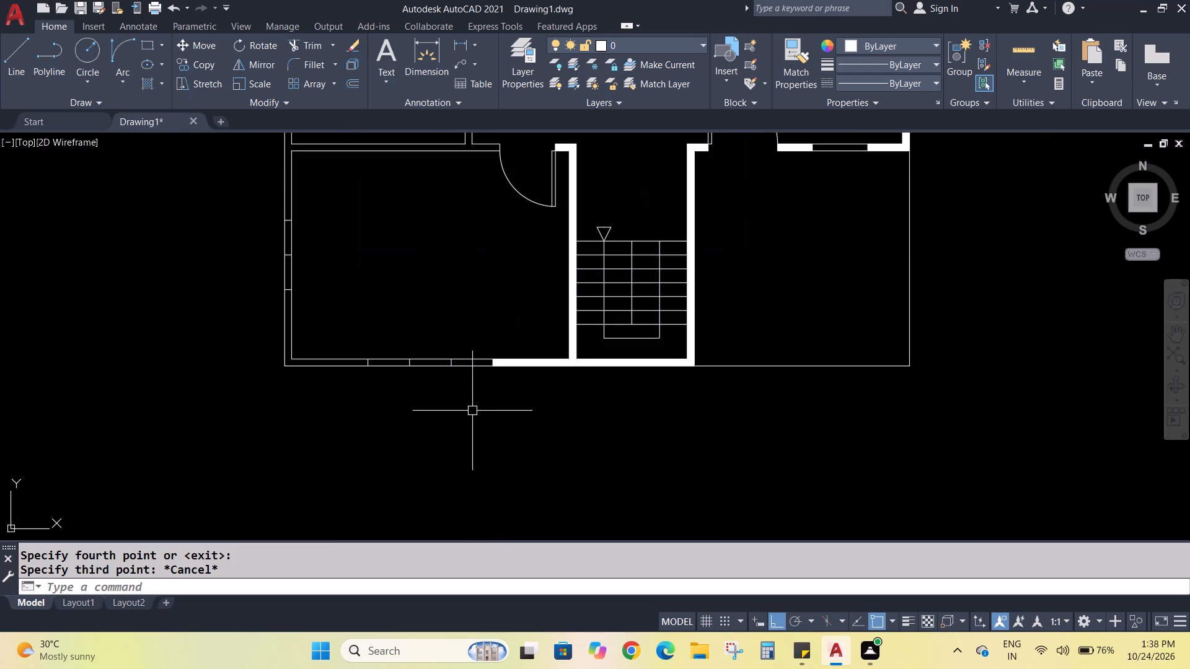
scroll(423, 375, up, 1)
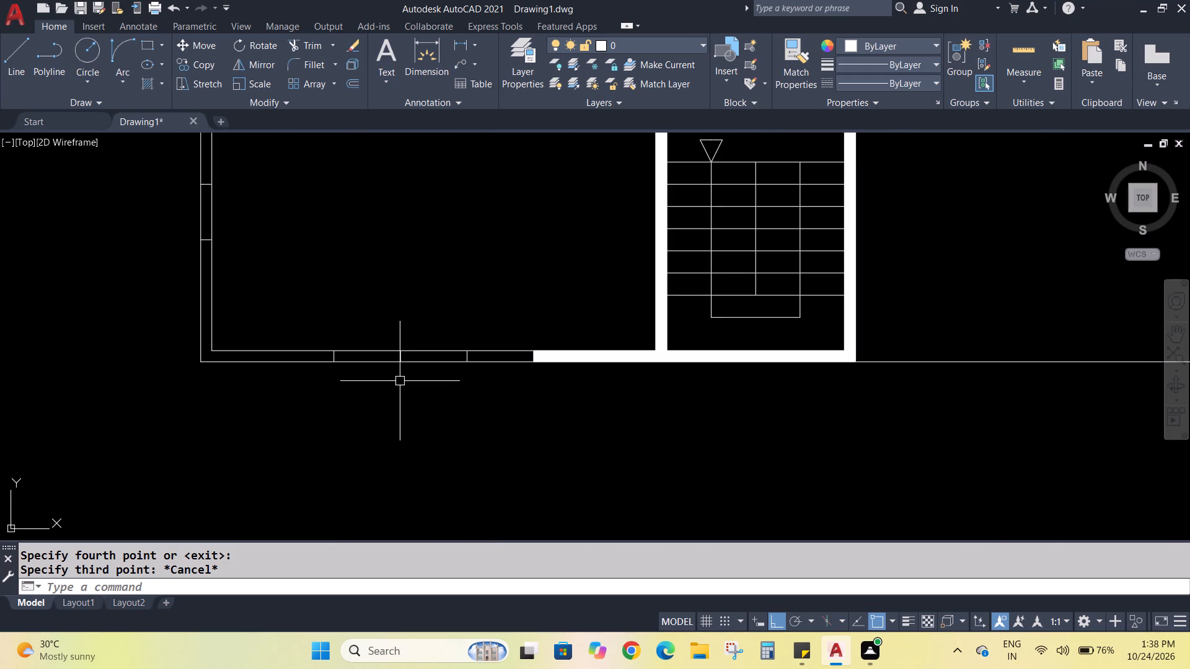
middle_drag(306, 351, 465, 327)
key(s)
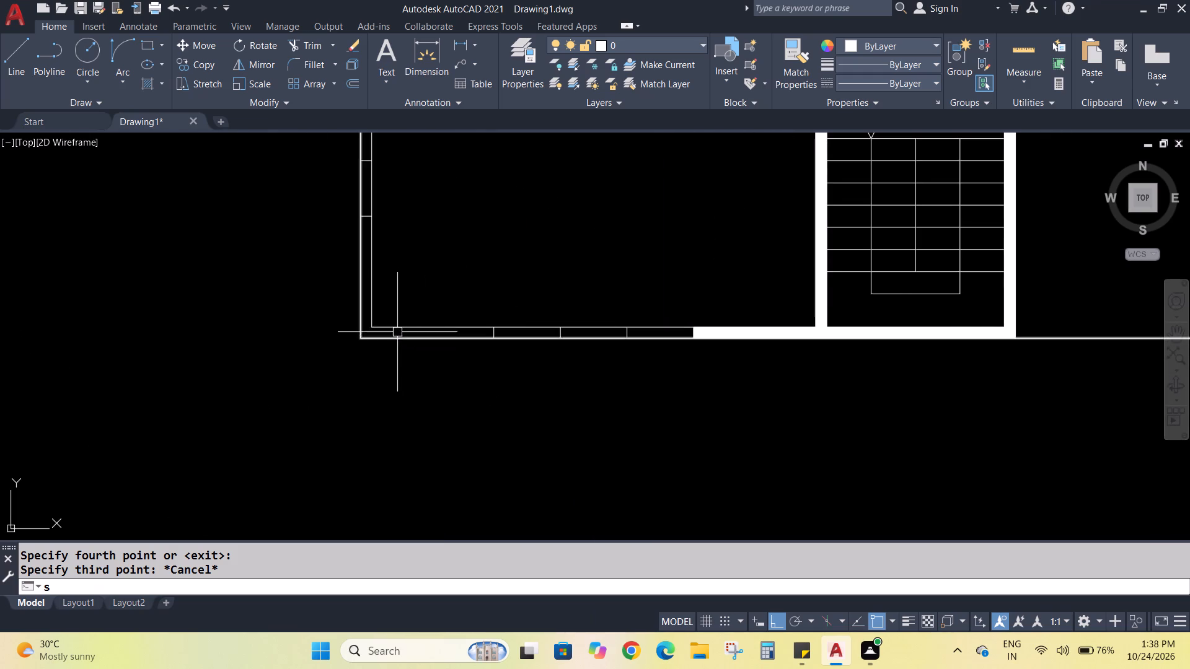
key(o)
key(Return)
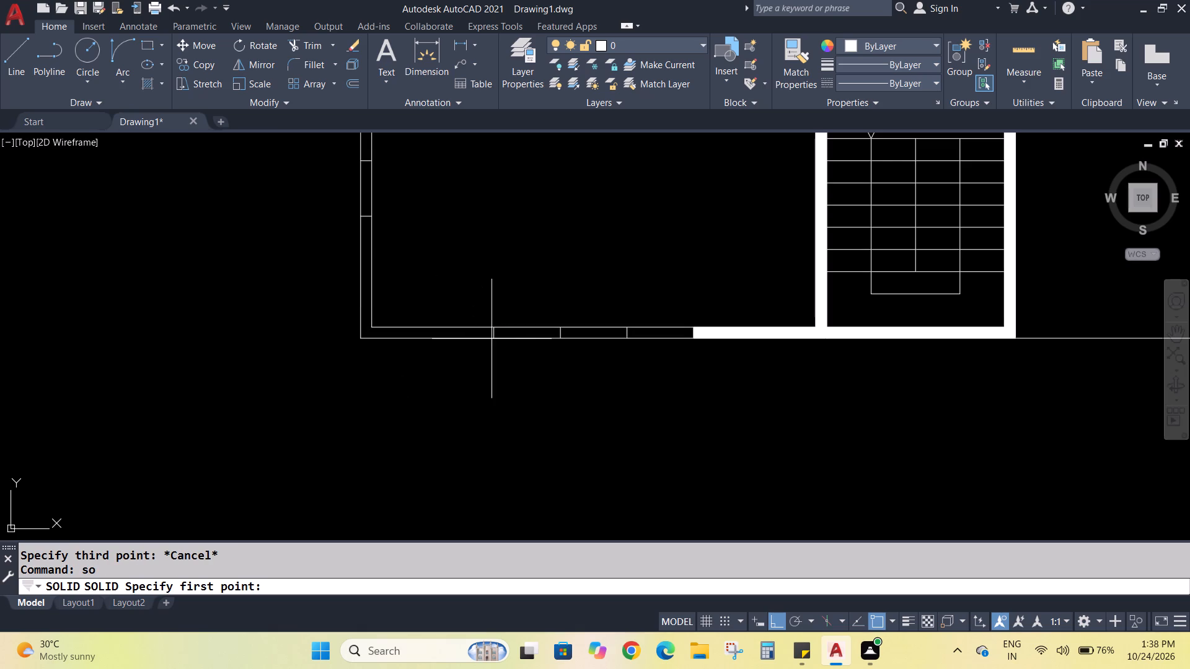
scroll(487, 339, up, 4)
click(506, 334)
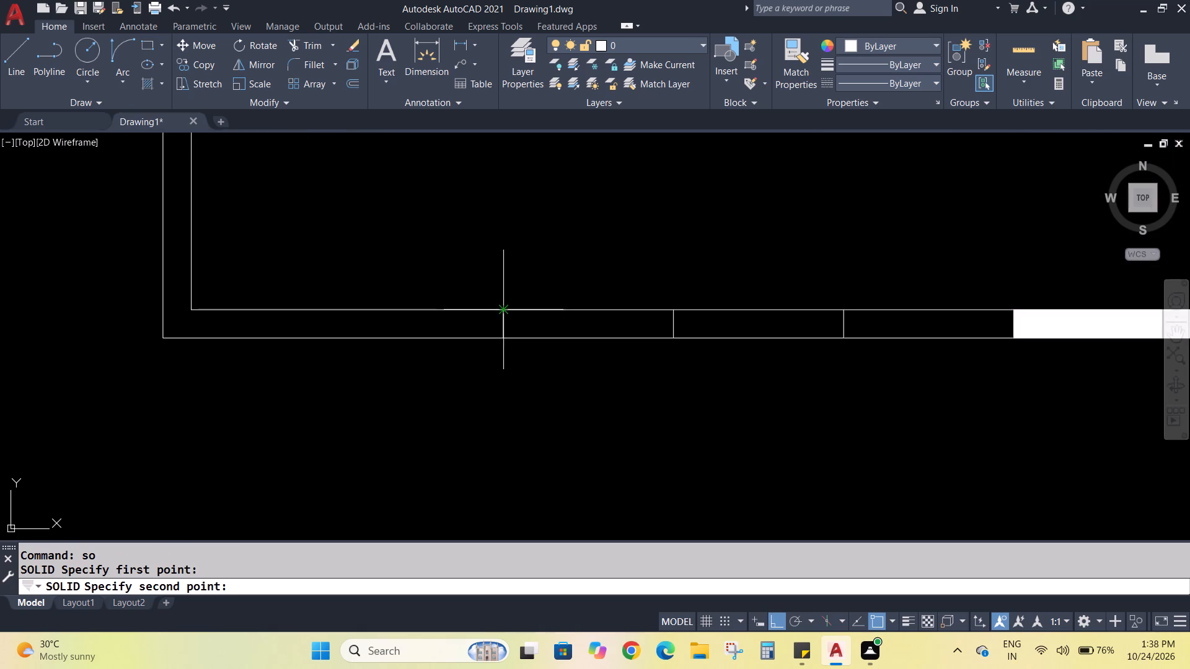
click(502, 307)
click(167, 335)
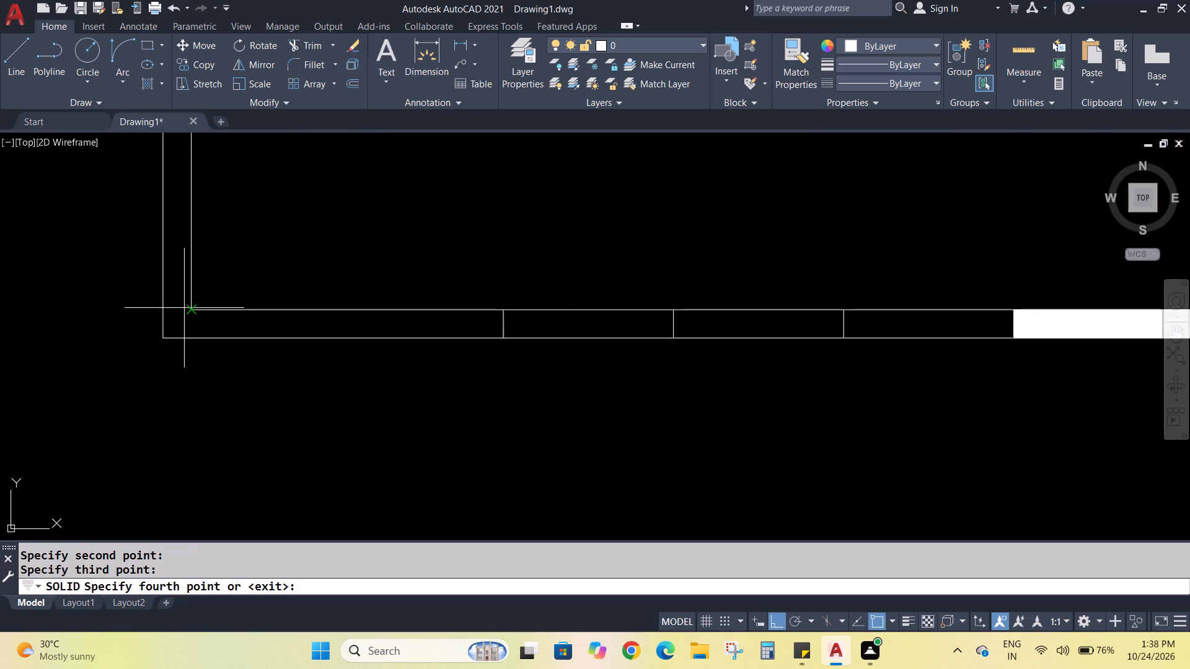
click(185, 308)
Continue the Solid fill up the southwest room's west wall, from the corner to the west window's bottom edge.
scroll(179, 302, down, 4)
scroll(190, 280, up, 2)
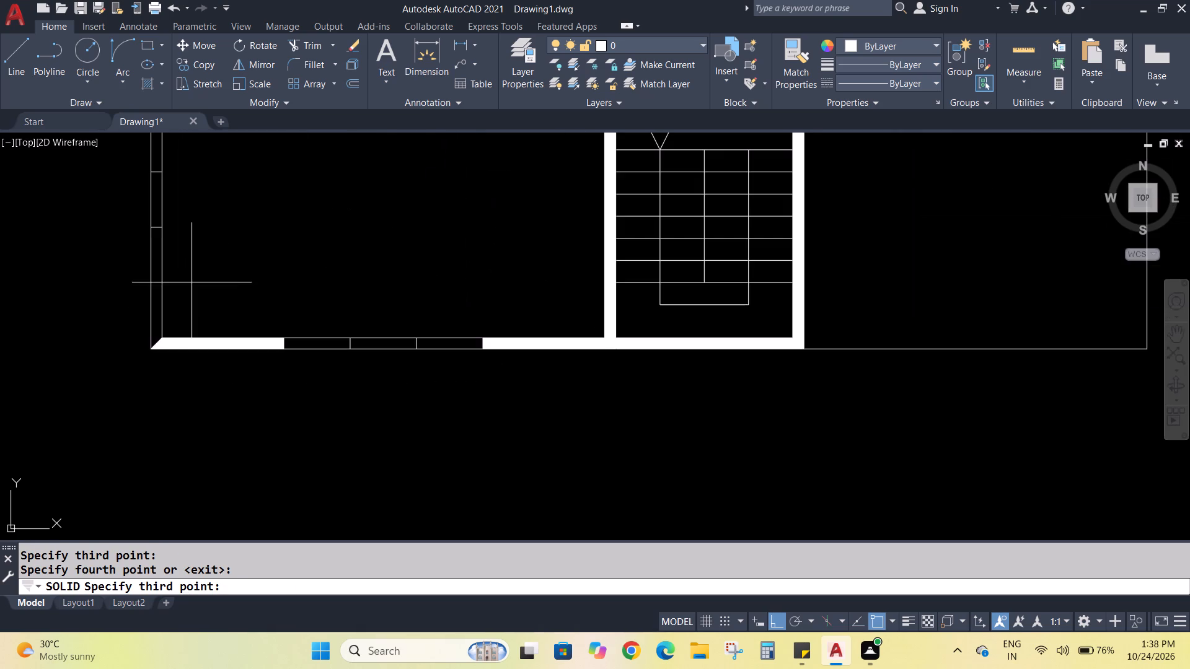
scroll(153, 245, up, 3)
click(144, 196)
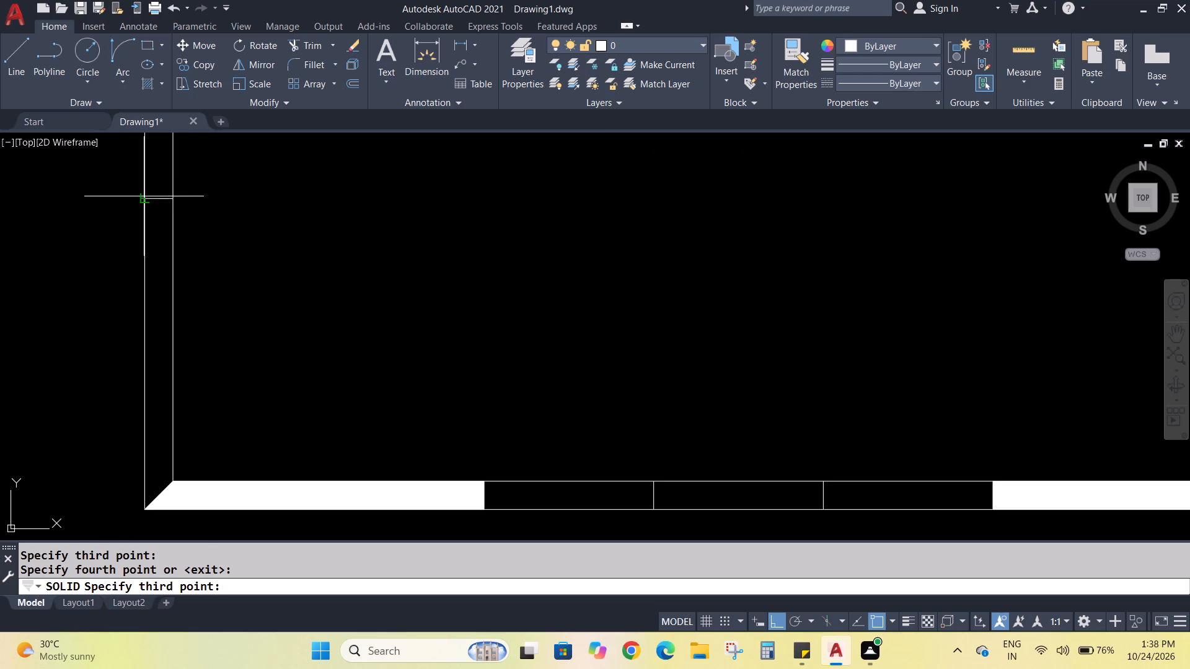
click(174, 198)
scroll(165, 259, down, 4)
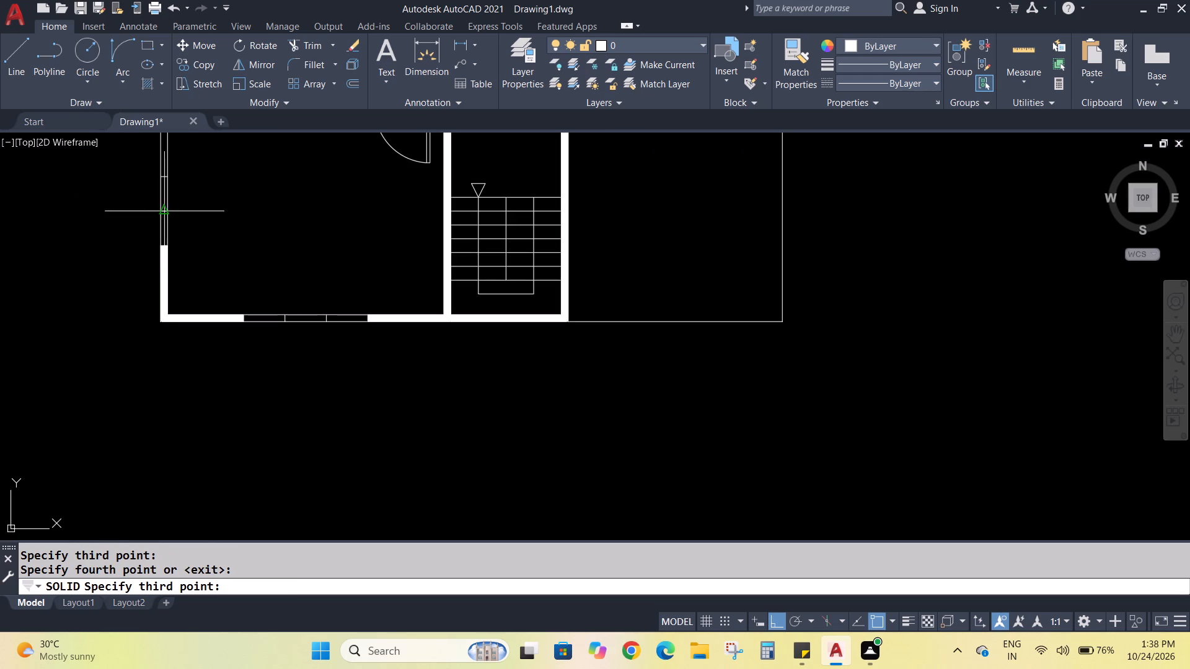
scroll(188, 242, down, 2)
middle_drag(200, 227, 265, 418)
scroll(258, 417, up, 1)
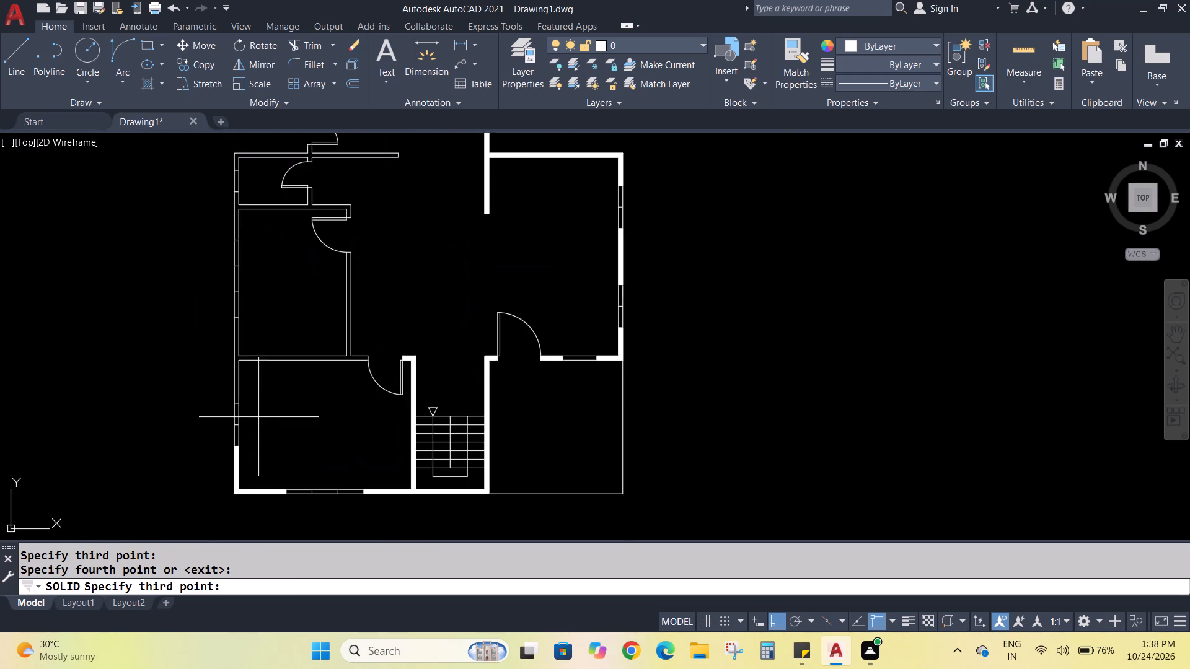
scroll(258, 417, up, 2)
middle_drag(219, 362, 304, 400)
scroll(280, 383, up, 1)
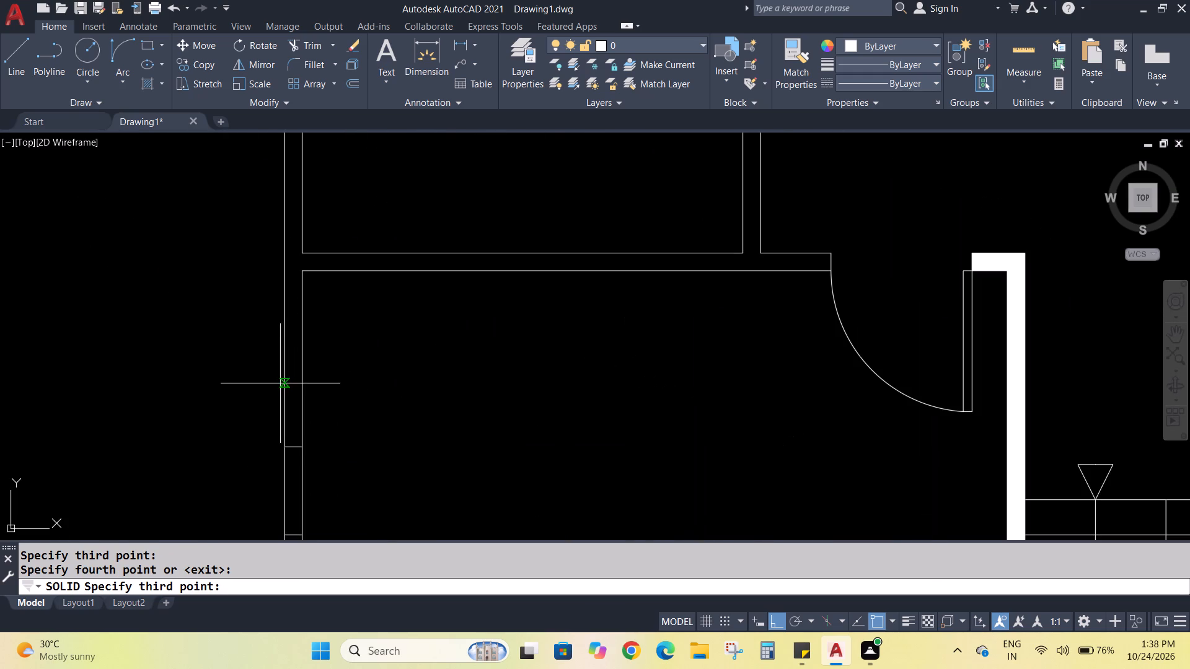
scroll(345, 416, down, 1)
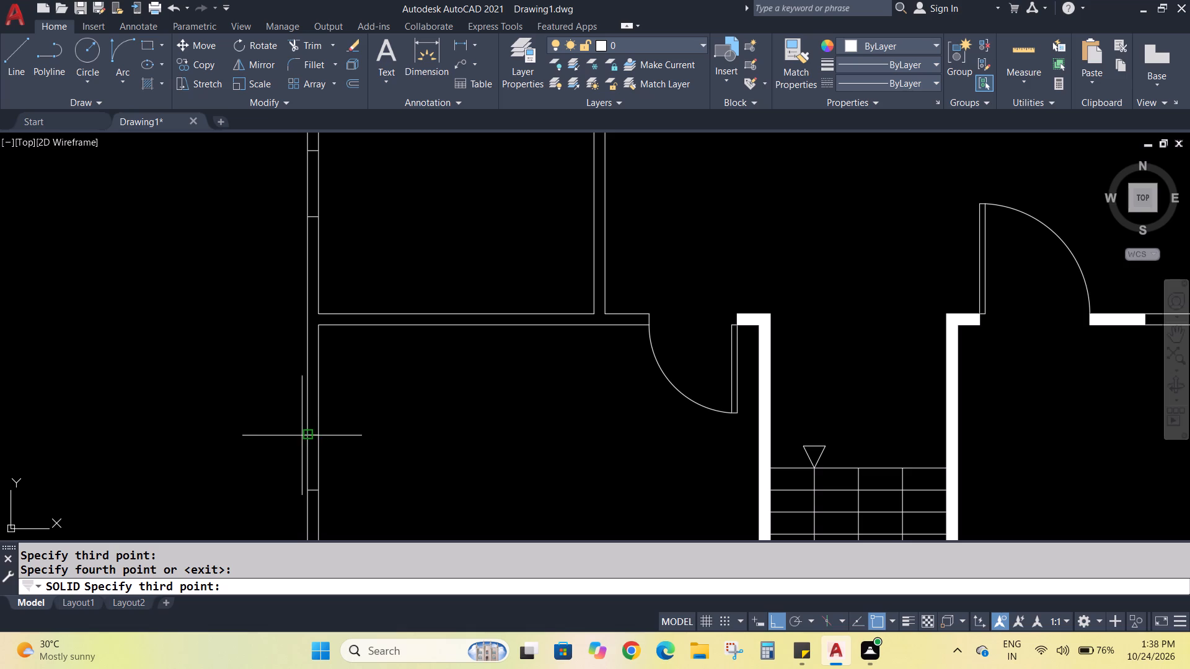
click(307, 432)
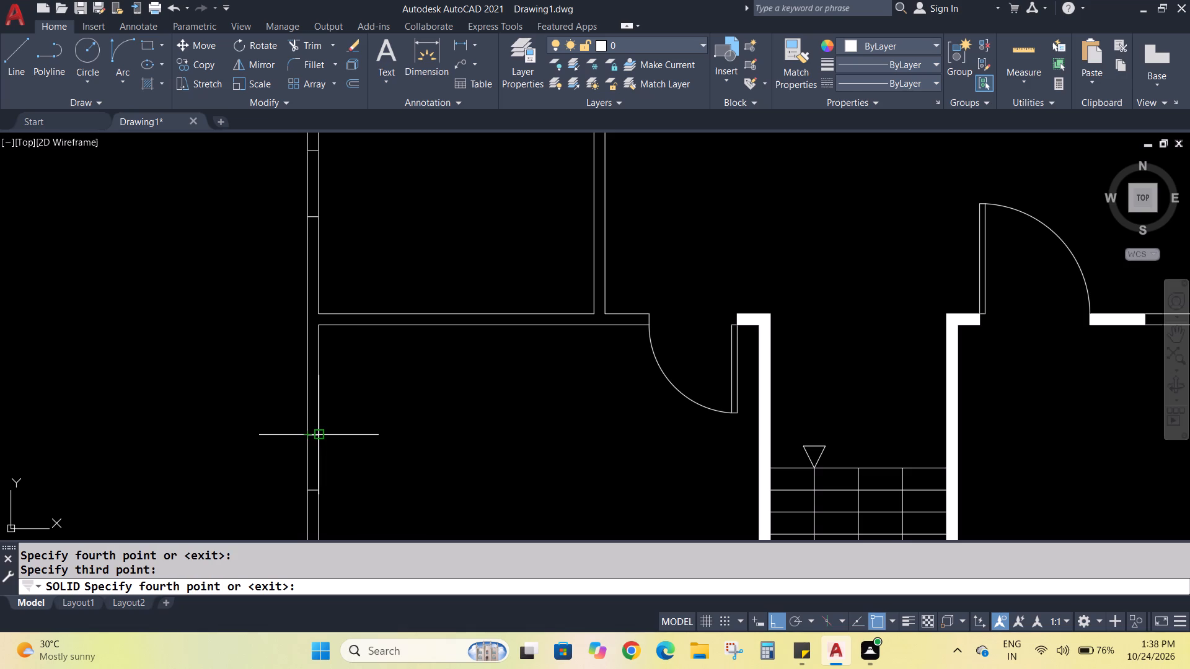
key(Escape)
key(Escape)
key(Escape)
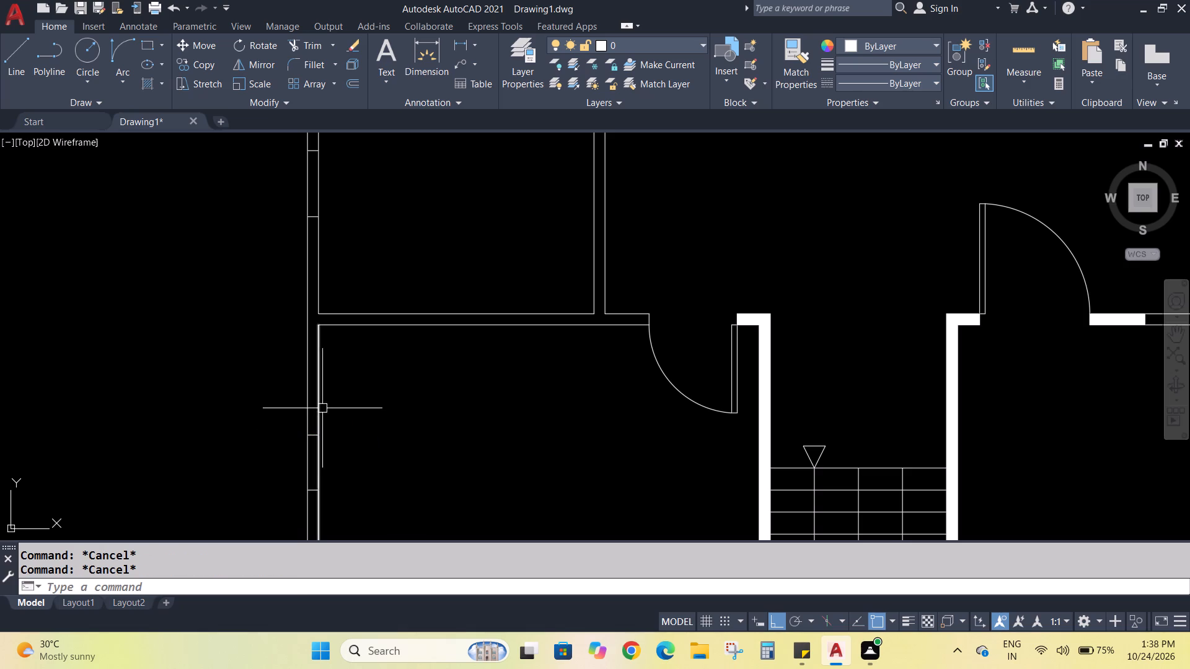
Fill the west wall with Solid, from the southwest room window's top edge to the bottom edge of the window in the room above.
key(s)
key(o)
key(Return)
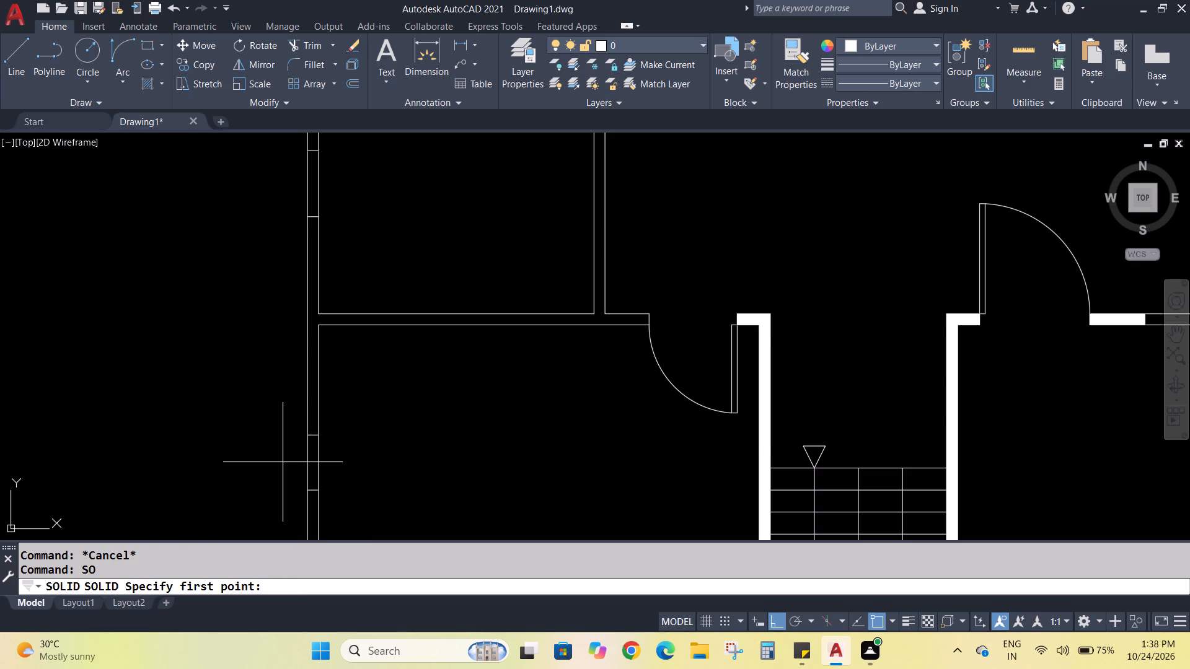
click(304, 436)
click(320, 435)
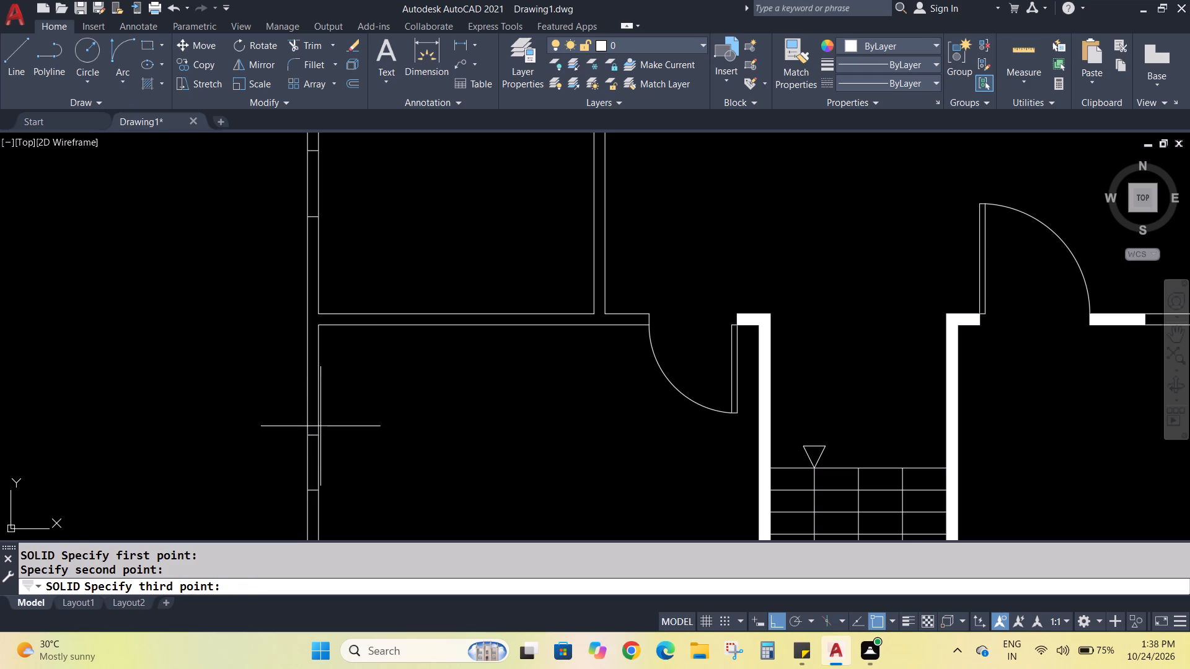
click(307, 220)
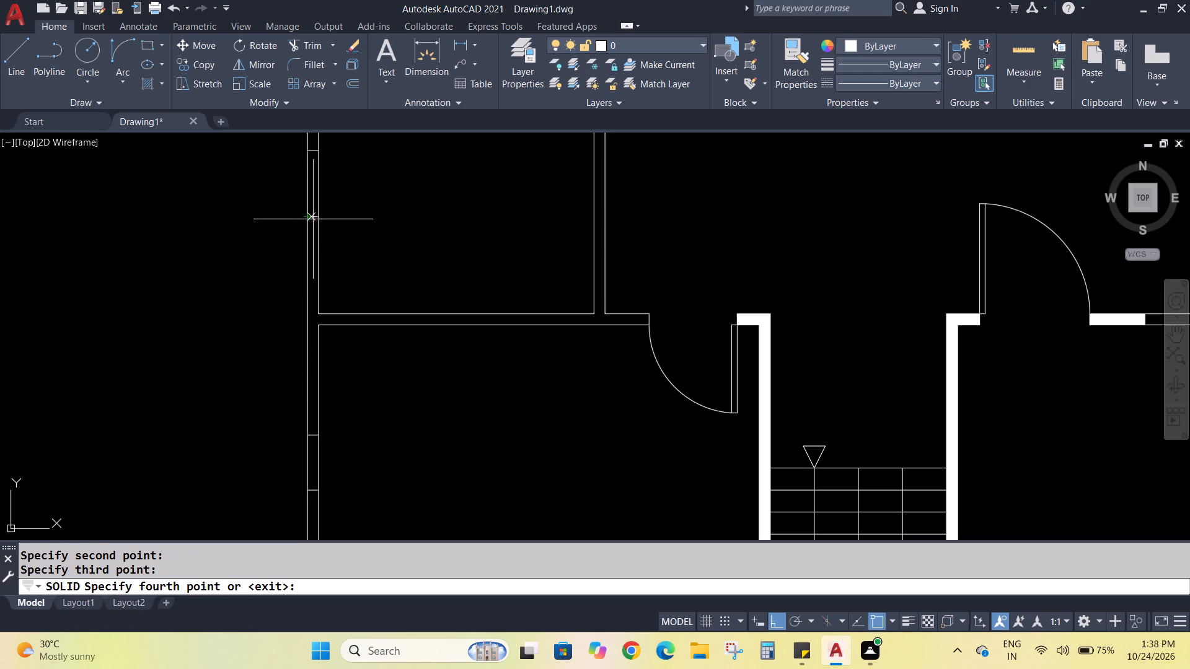
click(317, 219)
key(Escape)
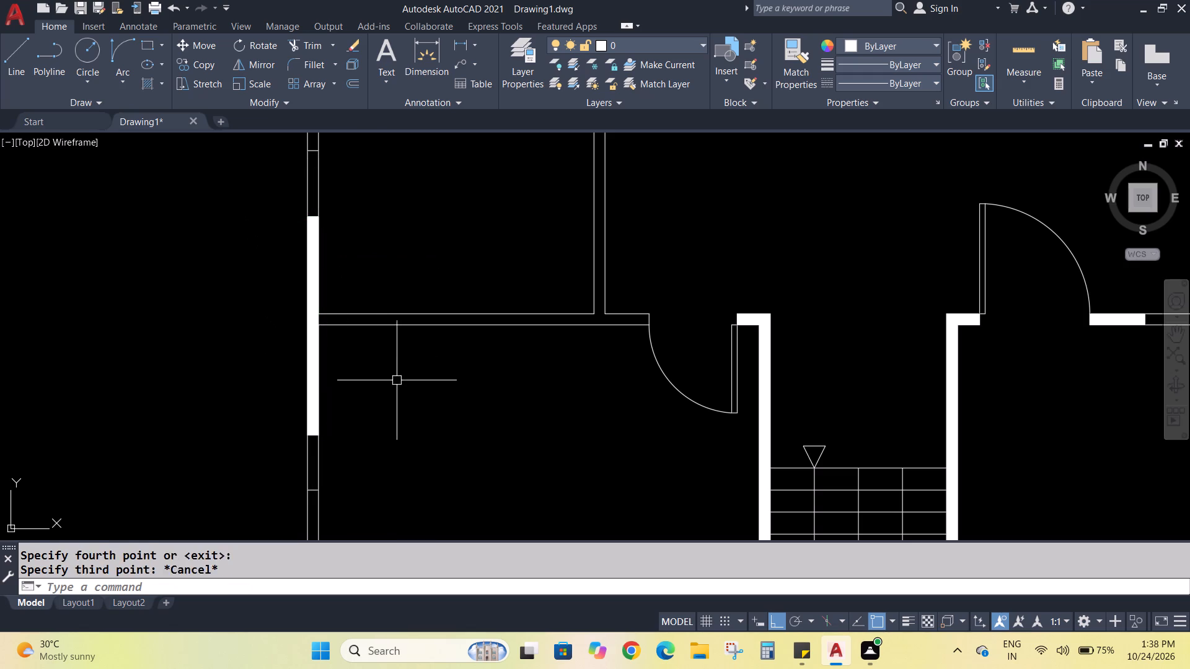
key(Escape)
Fill the southwest room's north wall with Solid, from the west wall to the door opening's west jamb.
key(s)
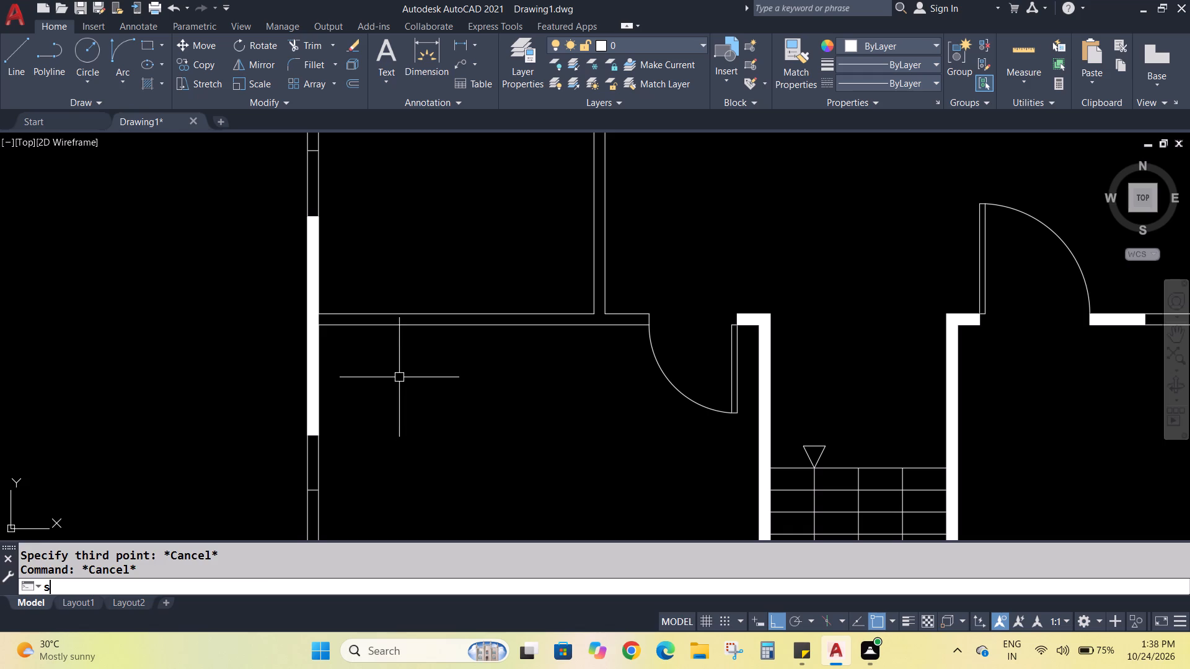
key(o)
key(Return)
scroll(301, 323, up, 1)
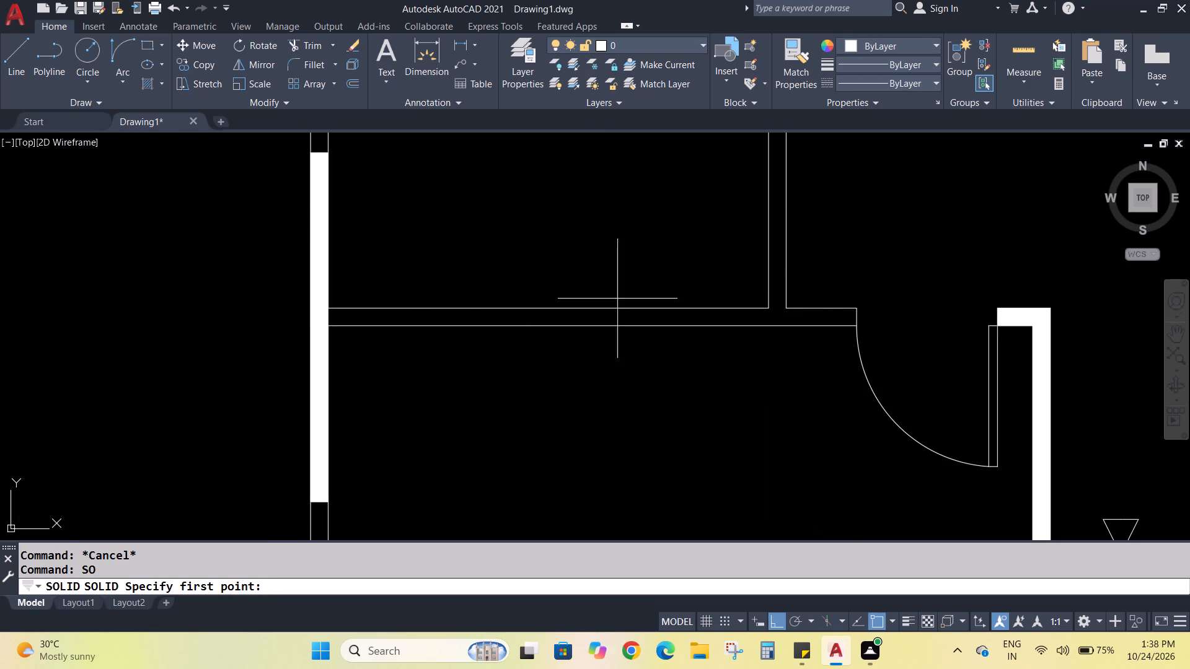
click(328, 308)
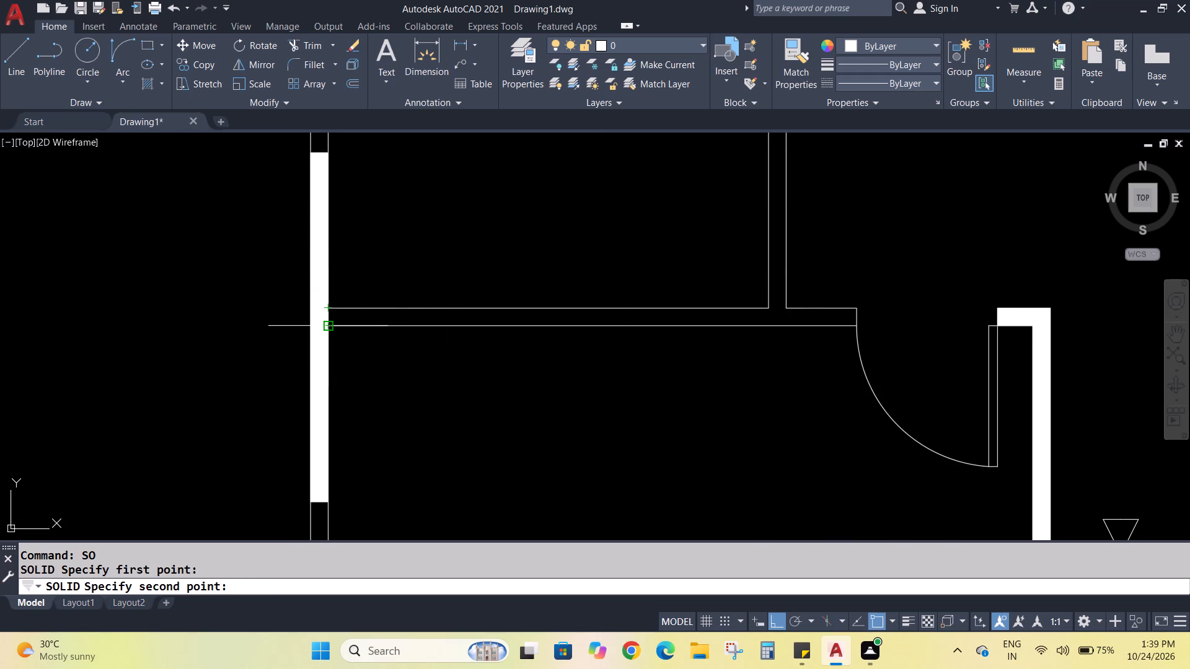
click(330, 322)
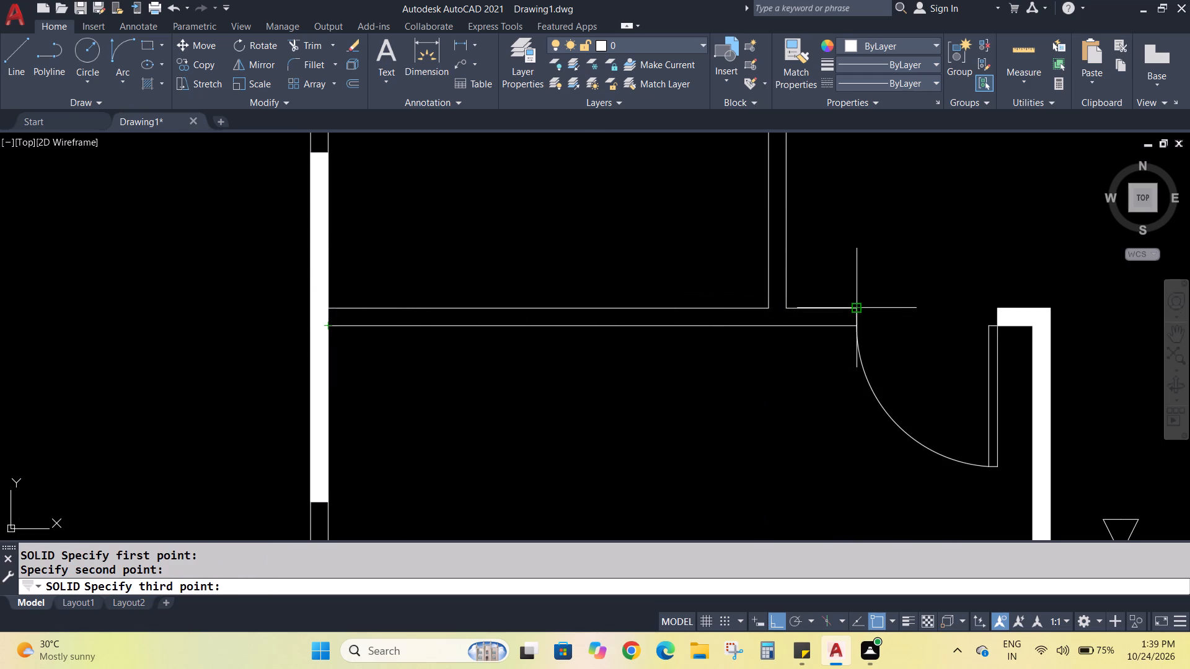
click(855, 310)
click(857, 326)
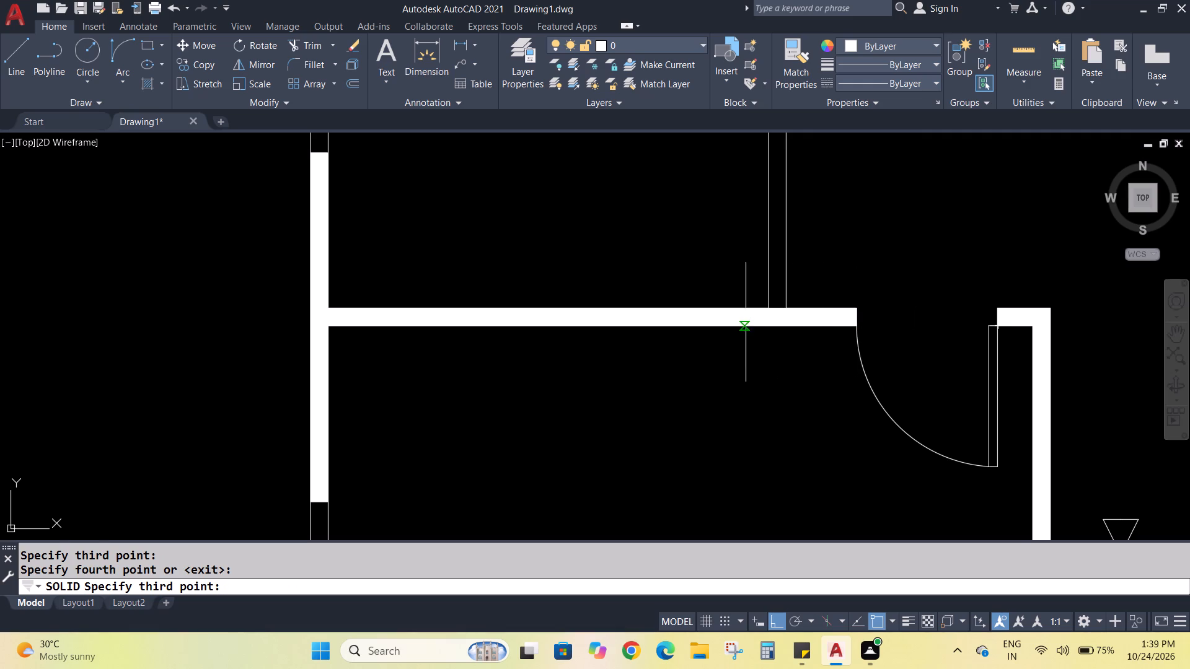
middle_drag(759, 382, 570, 548)
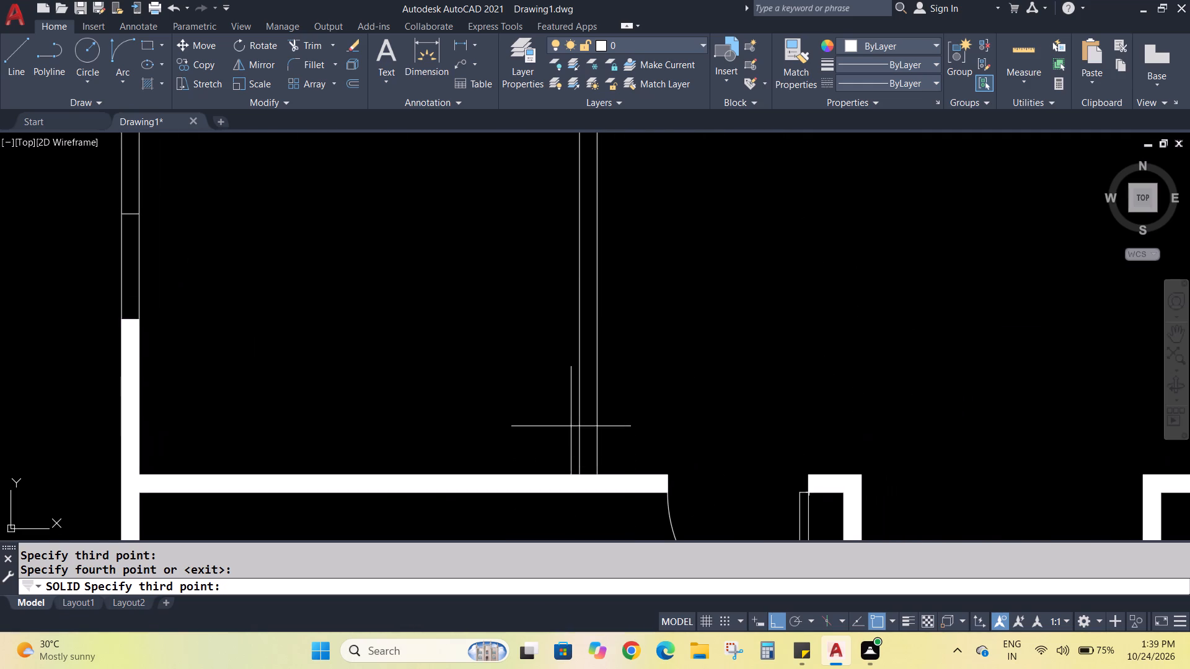
scroll(570, 424, down, 2)
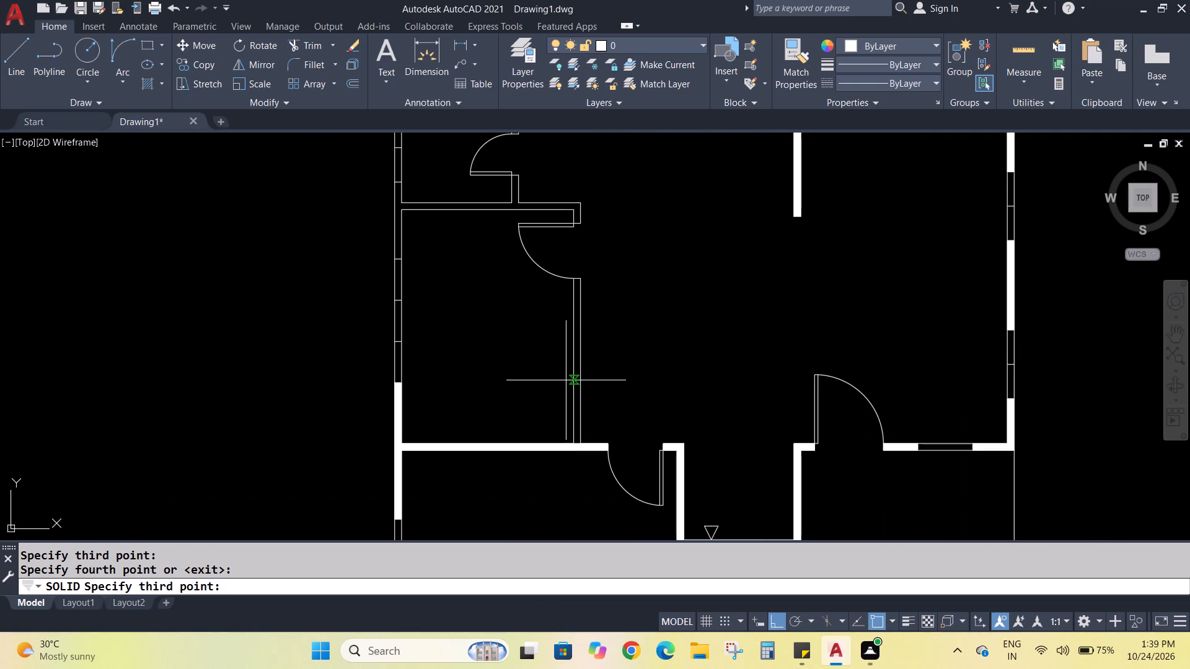
key(Escape)
key(Escape)
Fill the east wall of the room above the southwest room with Solid, from its south wall up to the door opening's lower jamb.
key(s)
key(o)
key(Return)
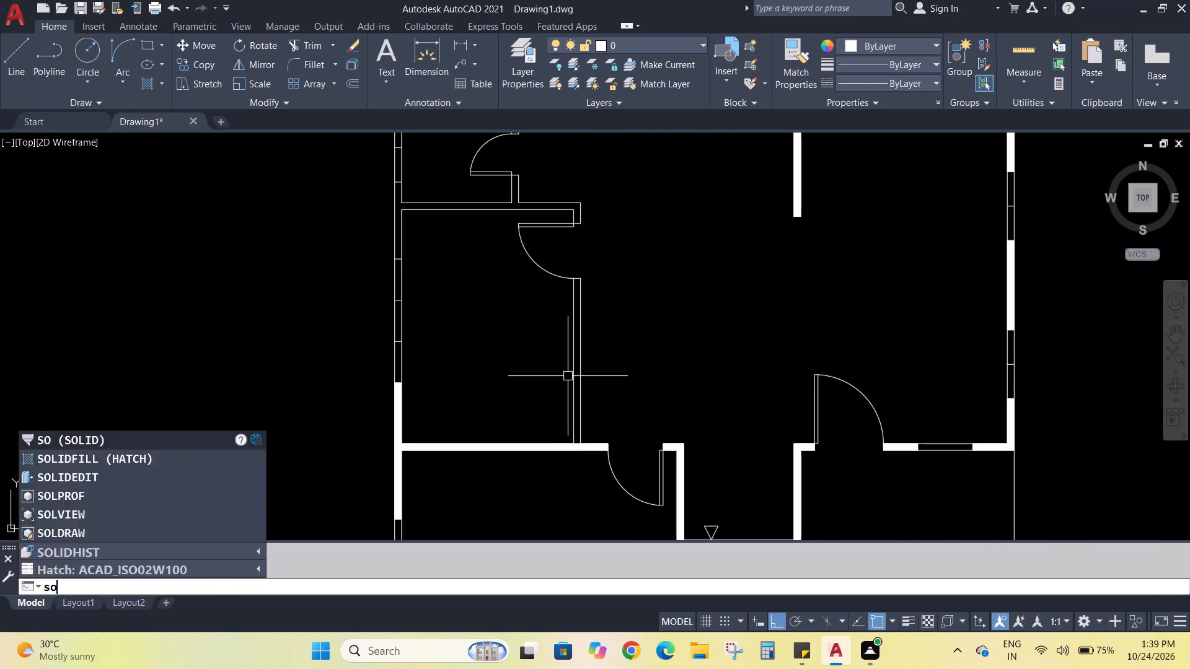
scroll(558, 391, up, 2)
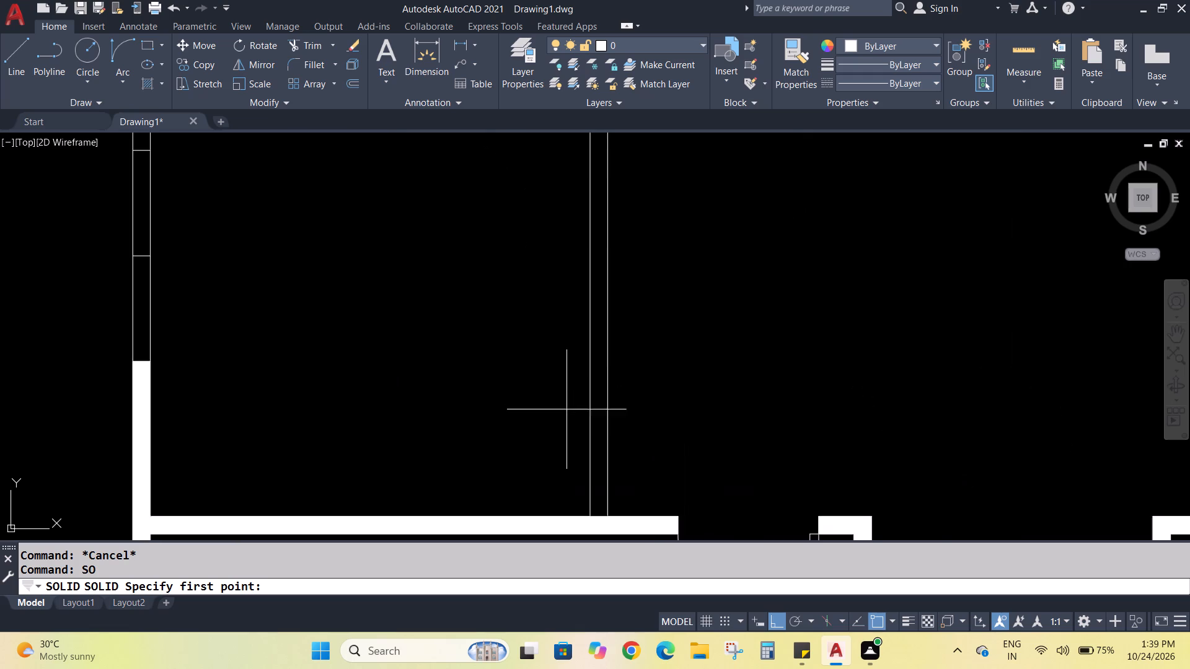
scroll(609, 489, down, 2)
click(600, 496)
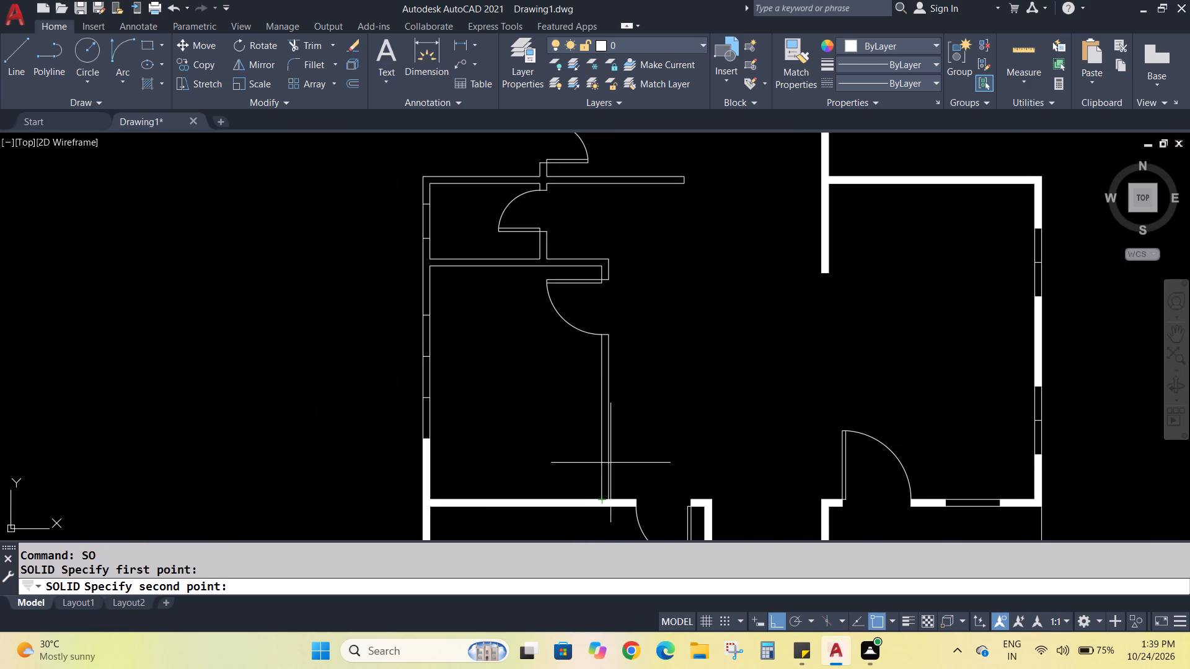
click(610, 499)
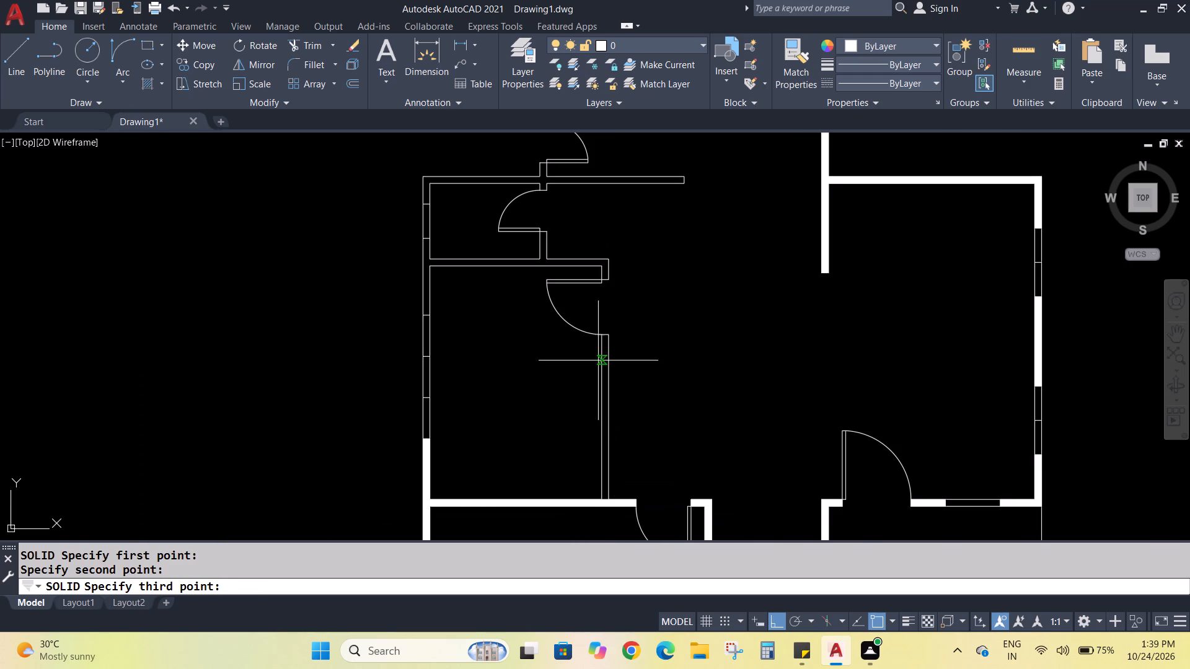
click(602, 336)
click(609, 334)
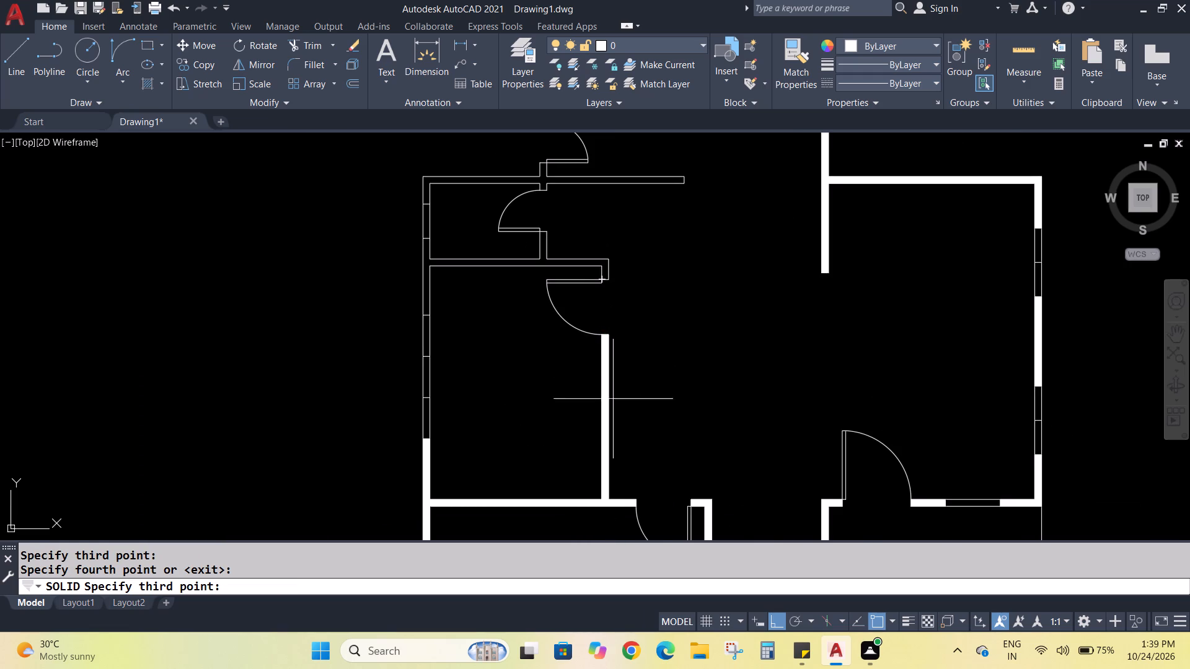
scroll(550, 388, down, 2)
scroll(501, 331, up, 1)
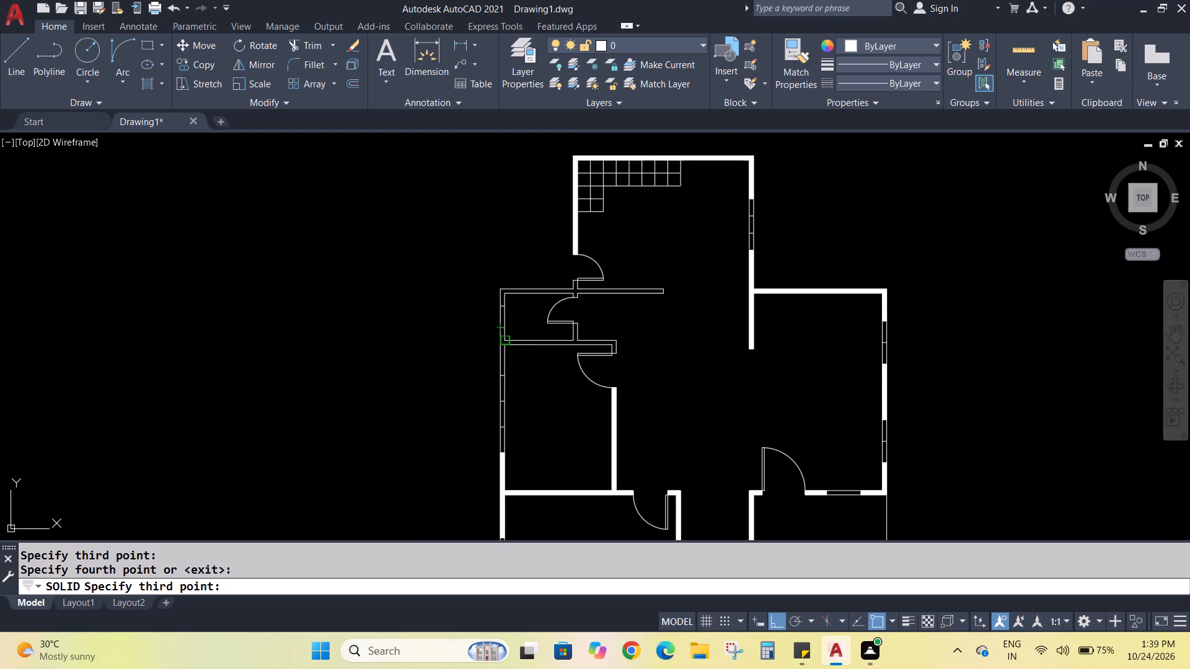
key(Escape)
key(Escape)
Fill the west wall with Solid, from that room's window top edge to the bottom edge of the small northwest room's window.
key(s)
key(o)
key(Return)
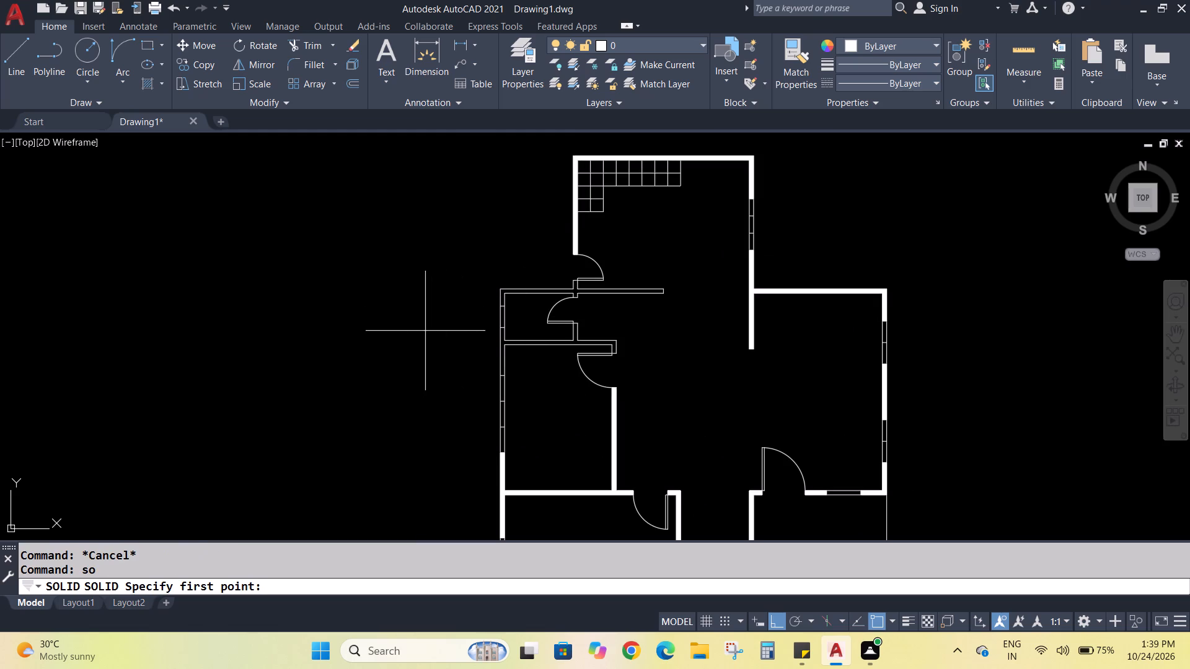
scroll(506, 338, up, 2)
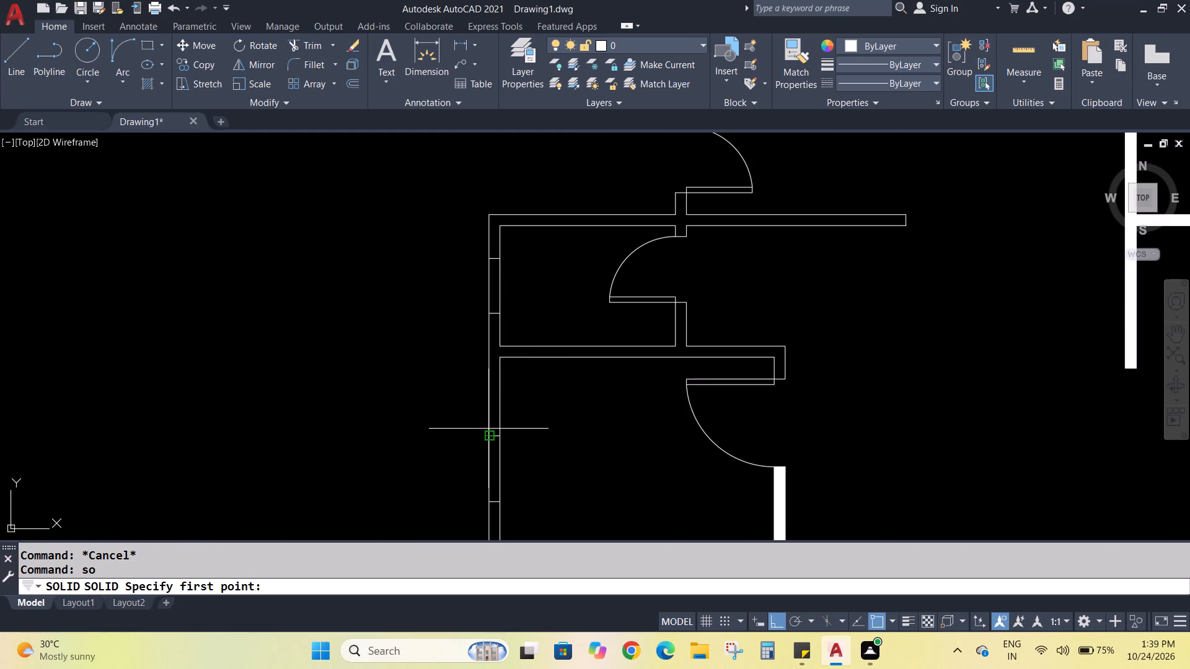
click(489, 432)
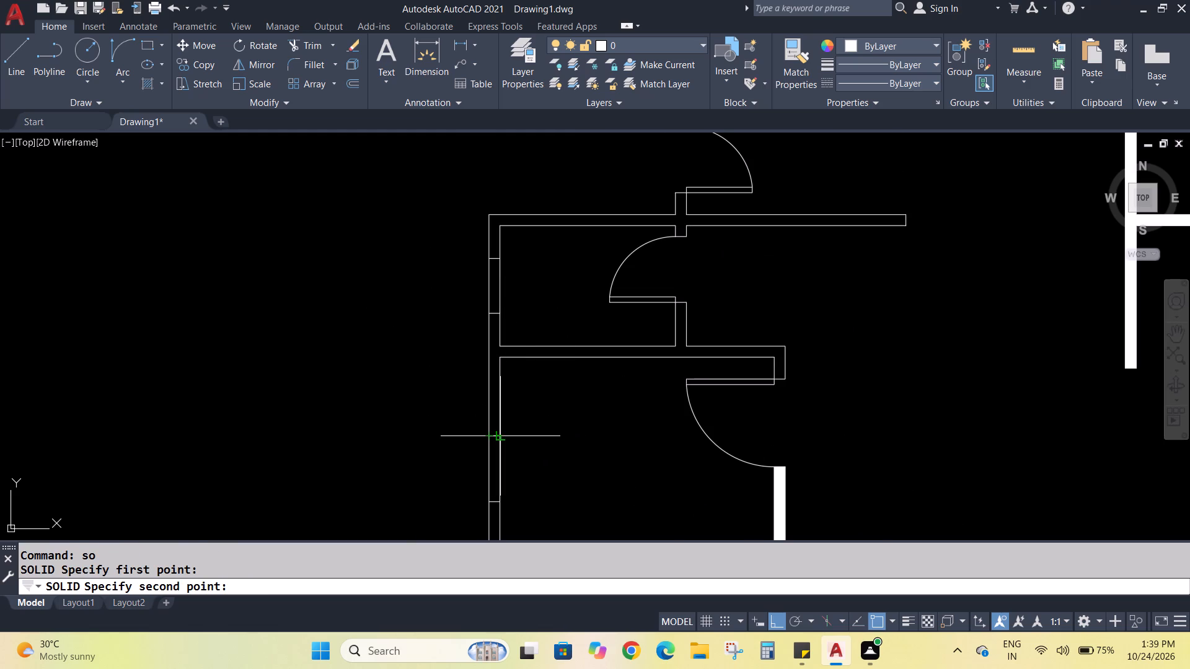
click(502, 434)
click(490, 316)
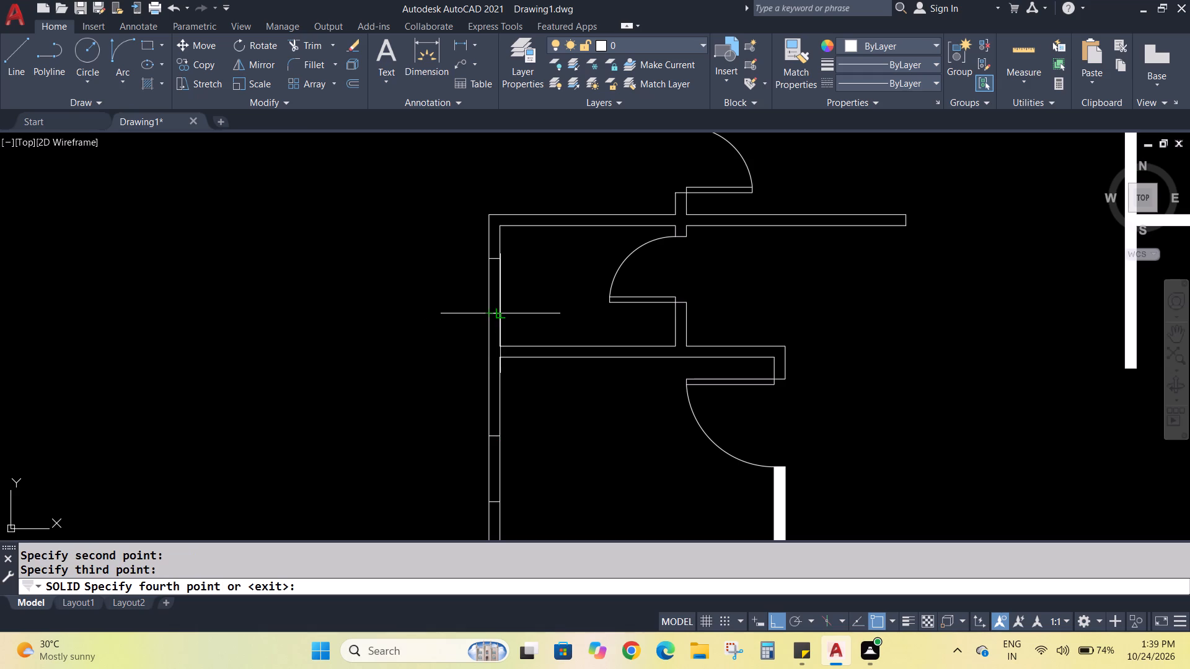
click(500, 316)
key(Escape)
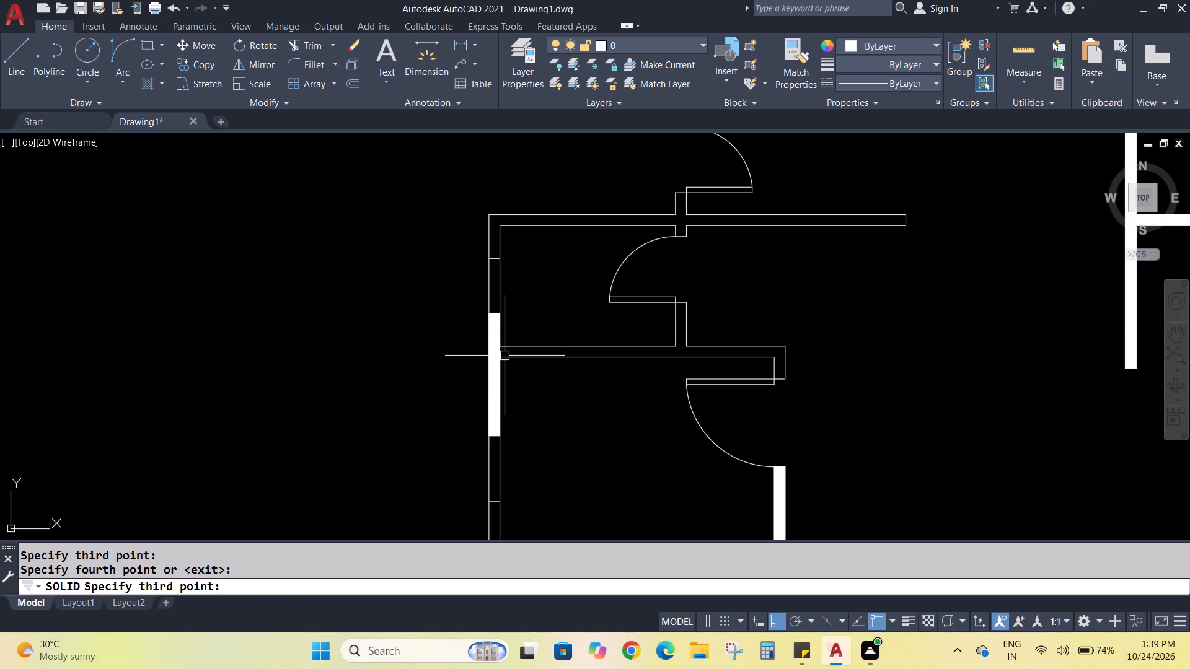
Fill the small northwest room's south wall with Solid, from the west wall to the east corner and down to the lower room door's hinge jamb.
key(s)
key(o)
key(Return)
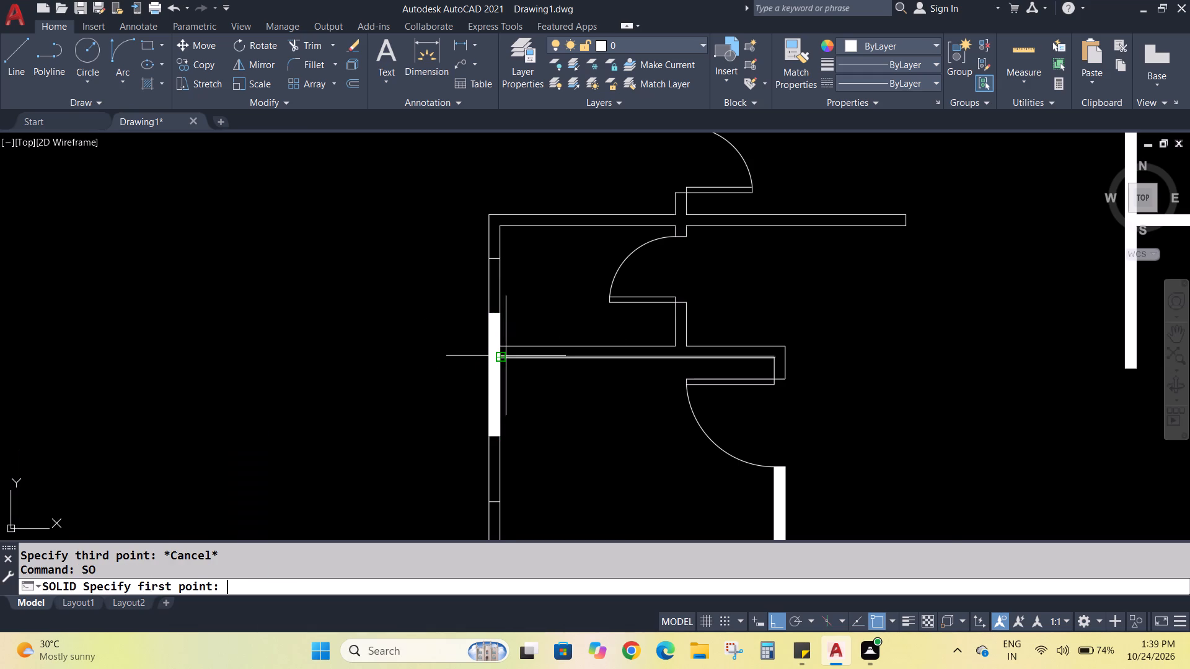
scroll(506, 356, up, 1)
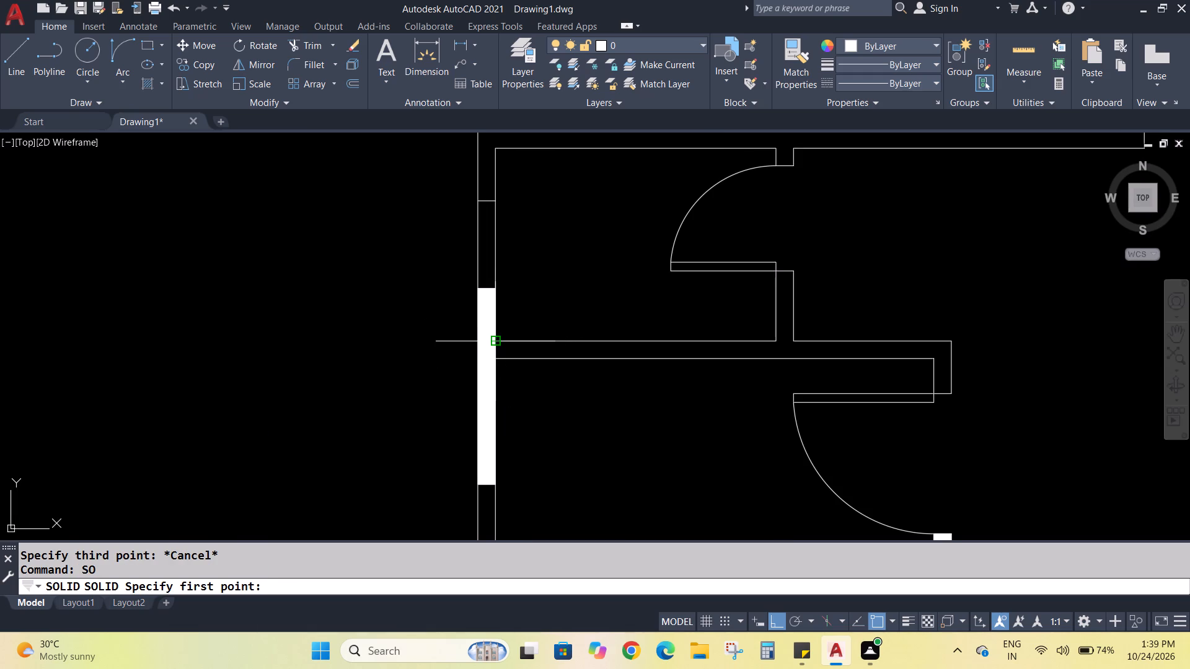
click(495, 344)
click(499, 355)
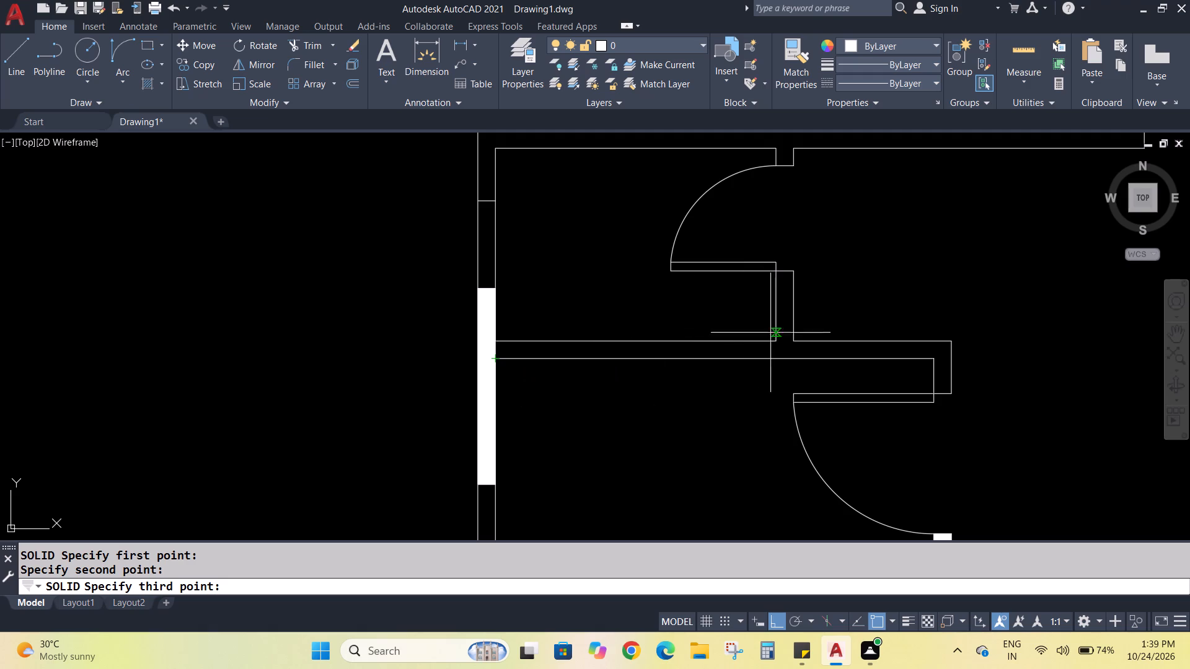
click(946, 343)
click(934, 357)
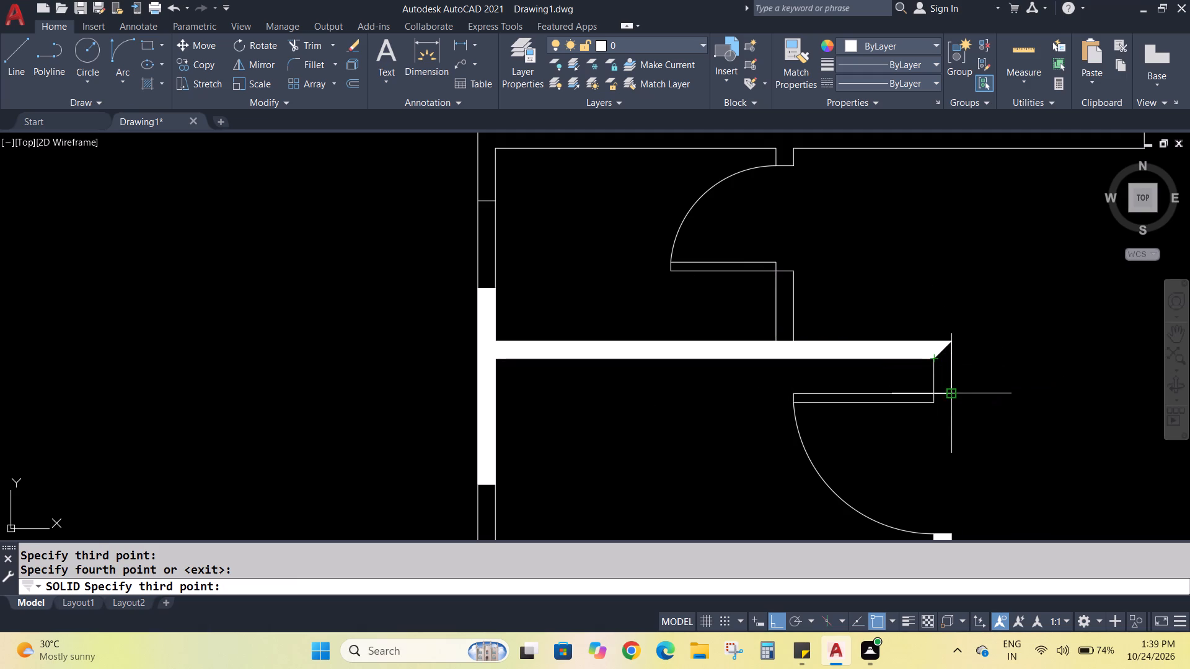
click(951, 391)
click(931, 390)
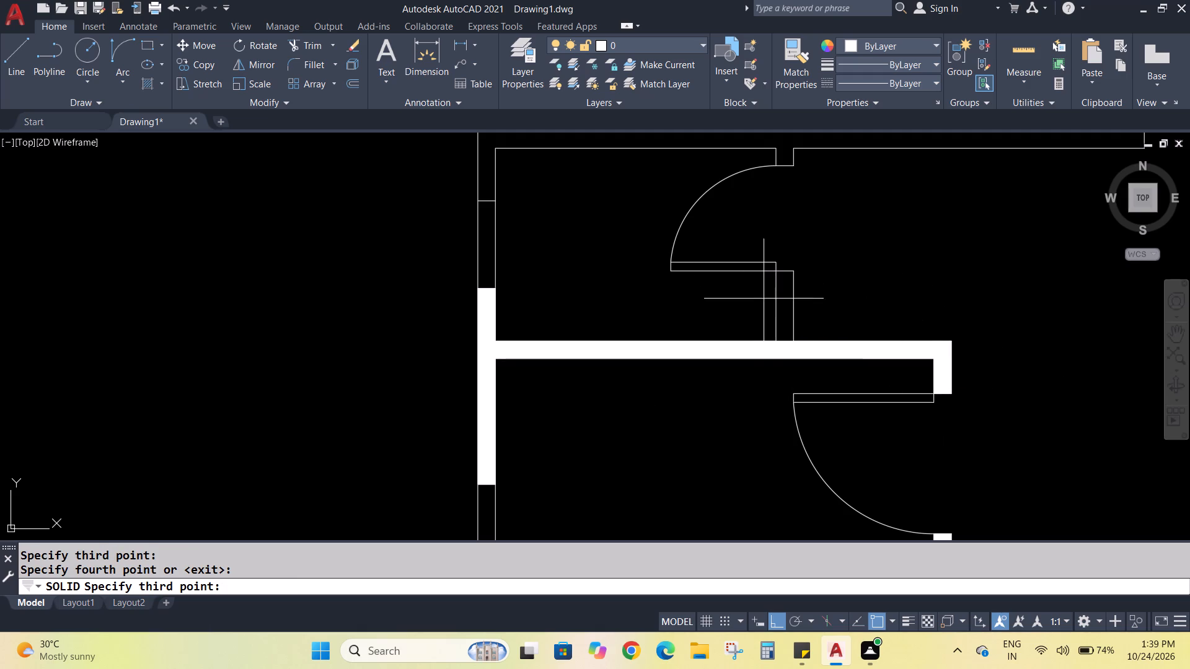
key(Escape)
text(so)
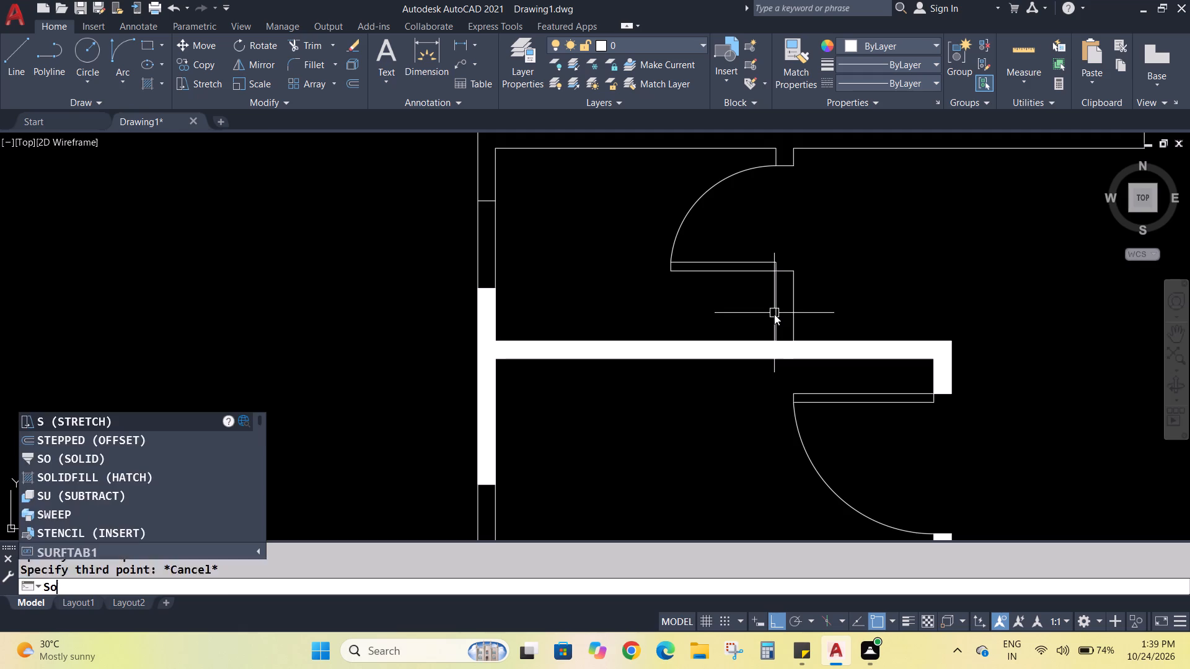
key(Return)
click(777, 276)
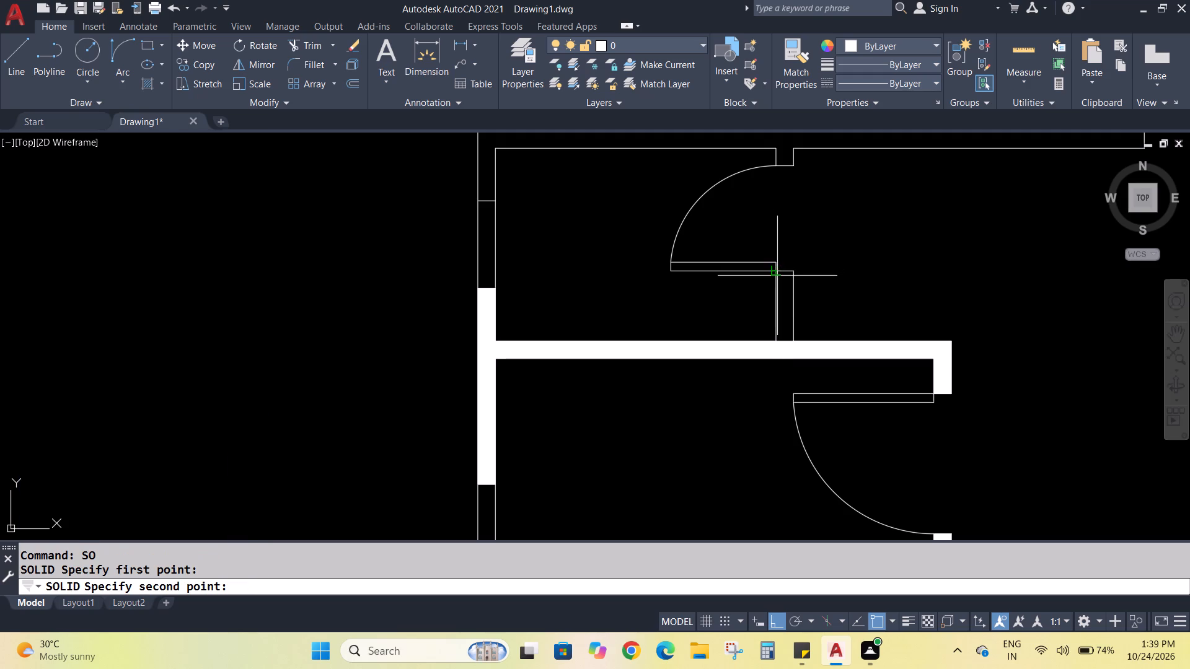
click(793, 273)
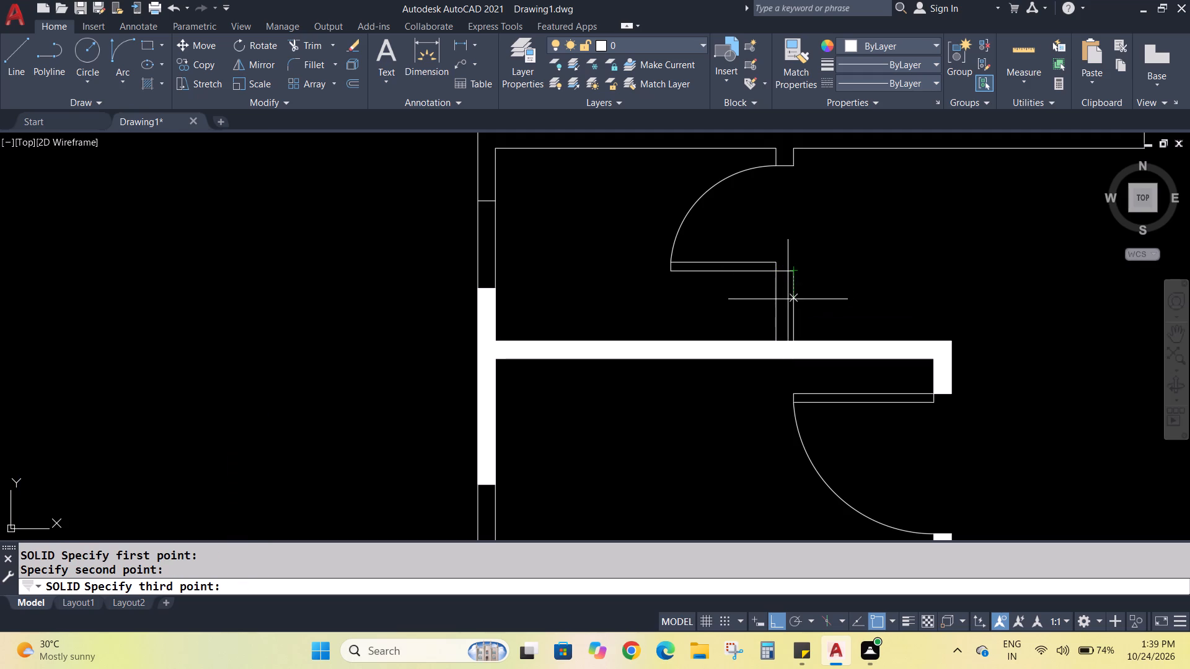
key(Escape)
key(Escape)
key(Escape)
Fill the small northwest room's short east wall with Solid, from its door's hinge jamb down to the south wall.
key(s)
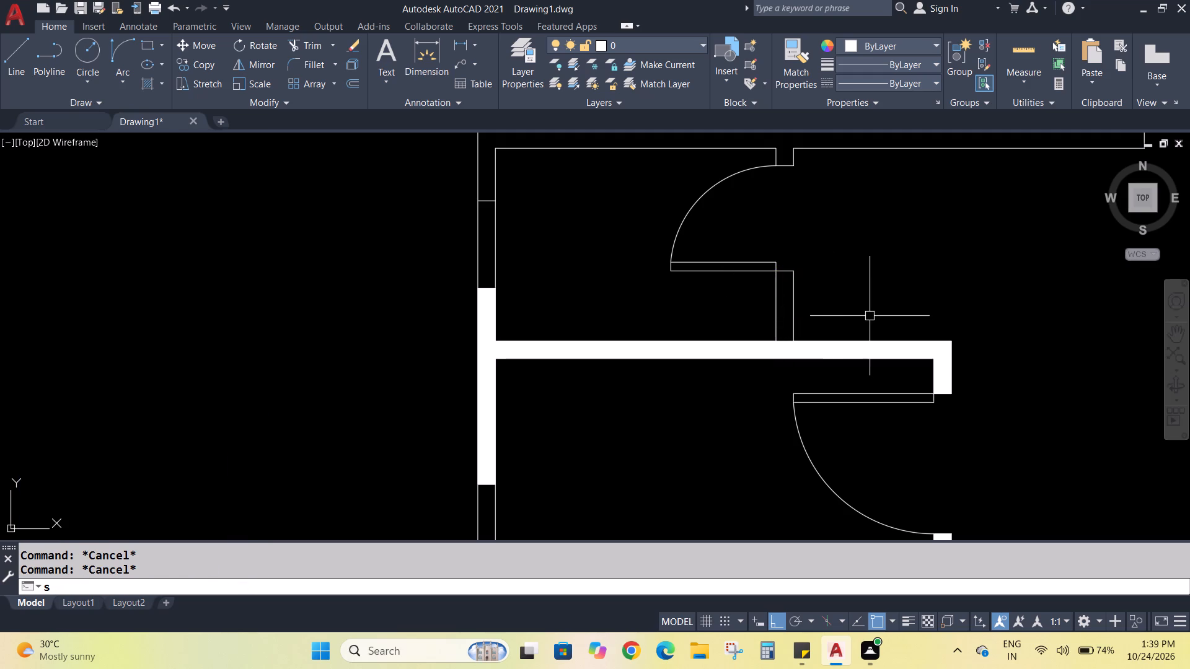
key(o)
key(Return)
scroll(752, 279, up, 2)
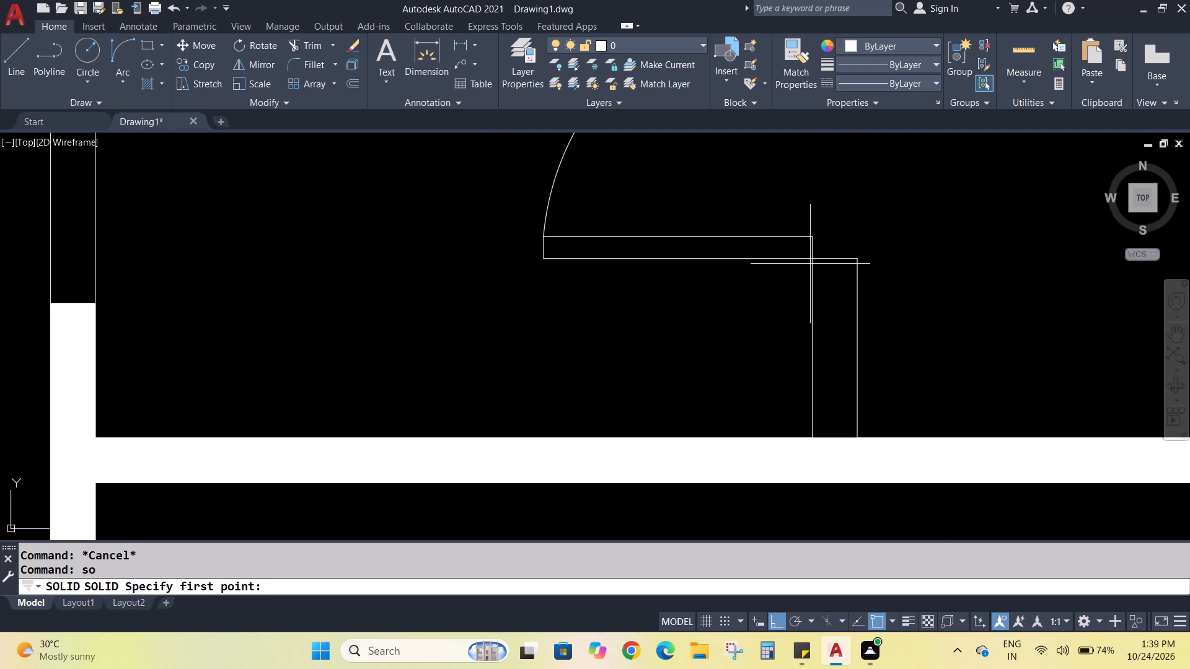
click(813, 260)
click(853, 260)
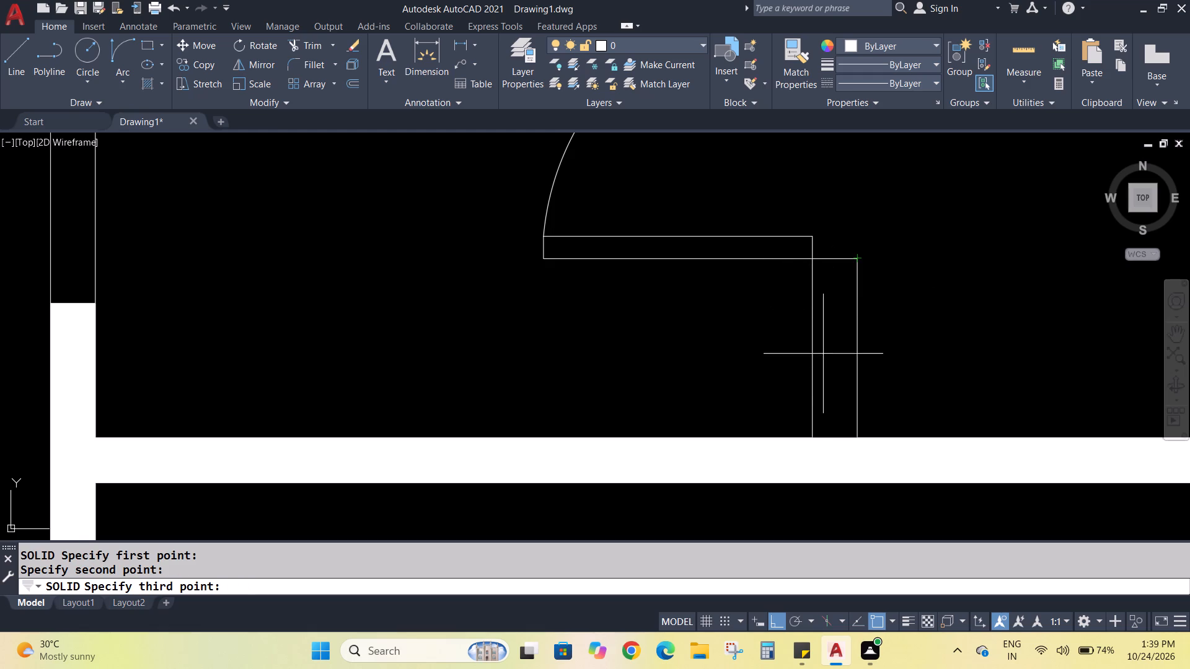
click(816, 434)
click(855, 432)
scroll(804, 372, down, 2)
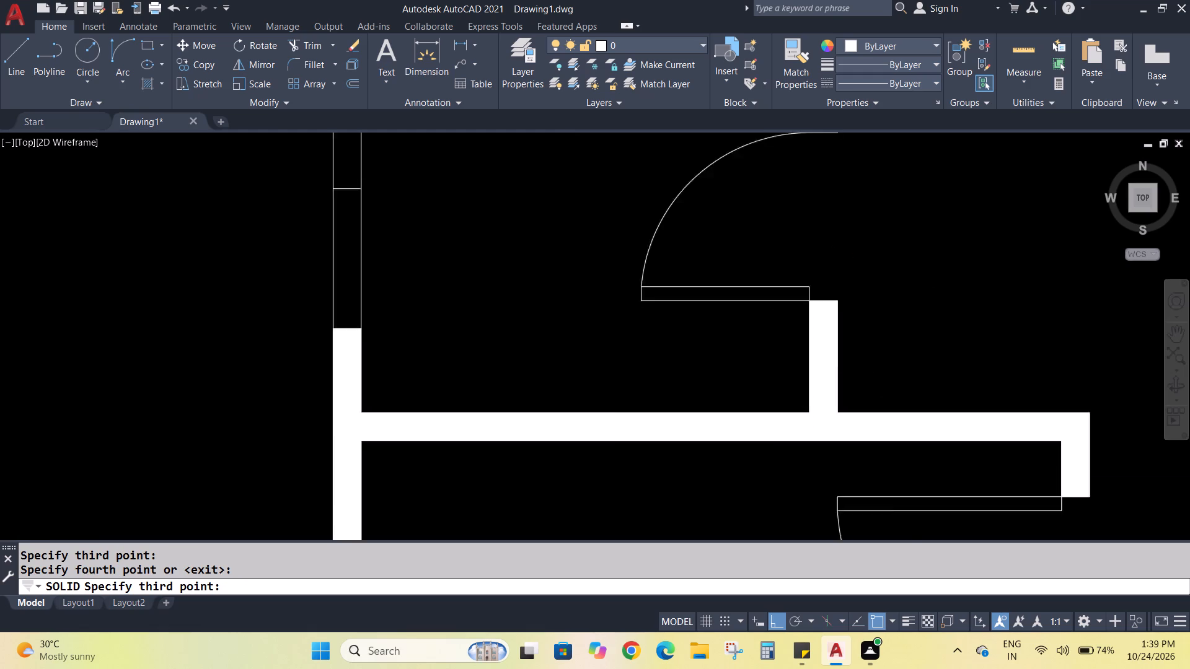
scroll(798, 373, down, 3)
scroll(738, 350, up, 2)
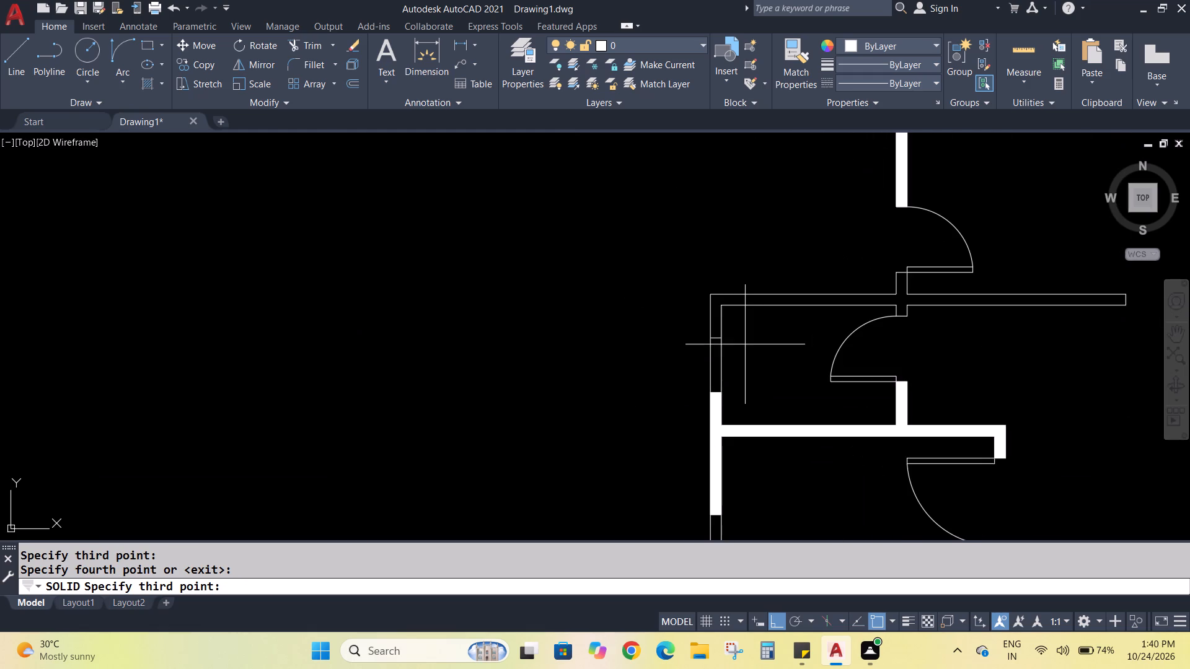
key(Escape)
key(Escape)
Fill the west wall with Solid, from the small northwest room's window top edge up to its northwest corner.
key(s)
key(o)
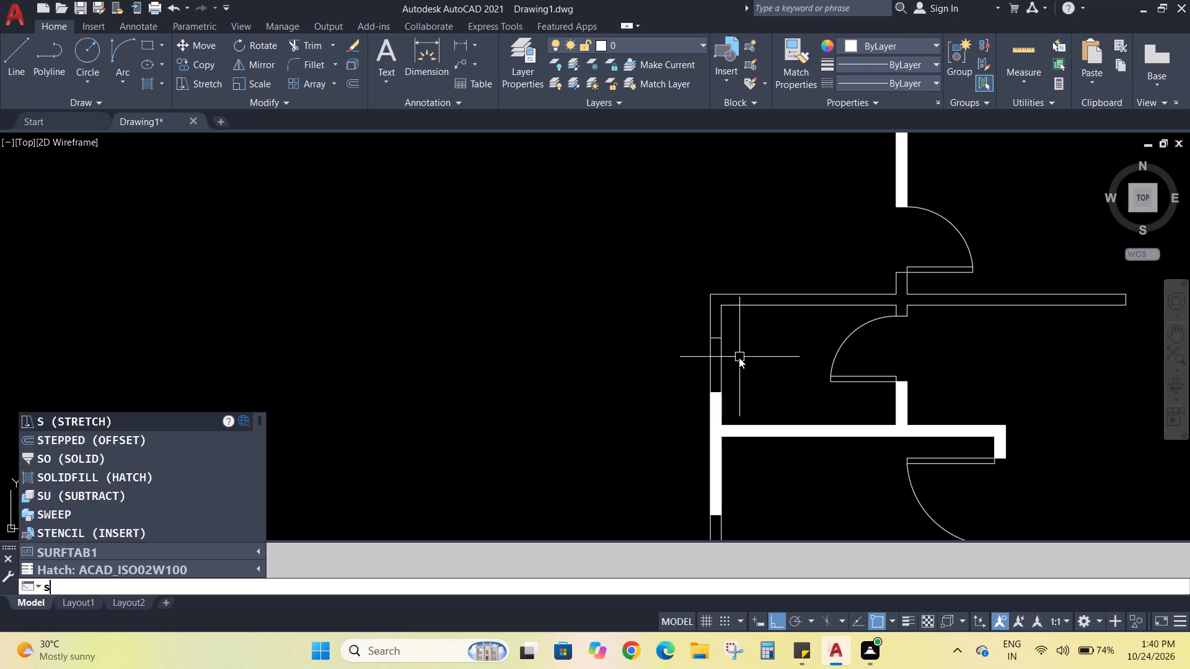
key(Return)
scroll(707, 342, up, 1)
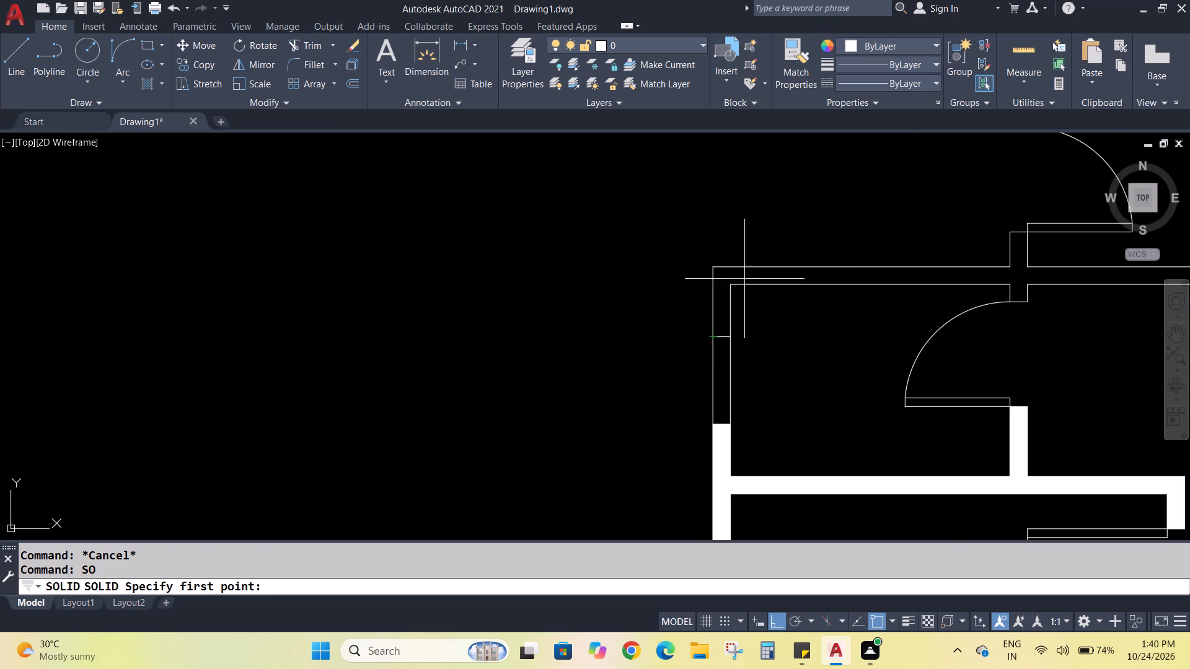
click(714, 333)
click(734, 333)
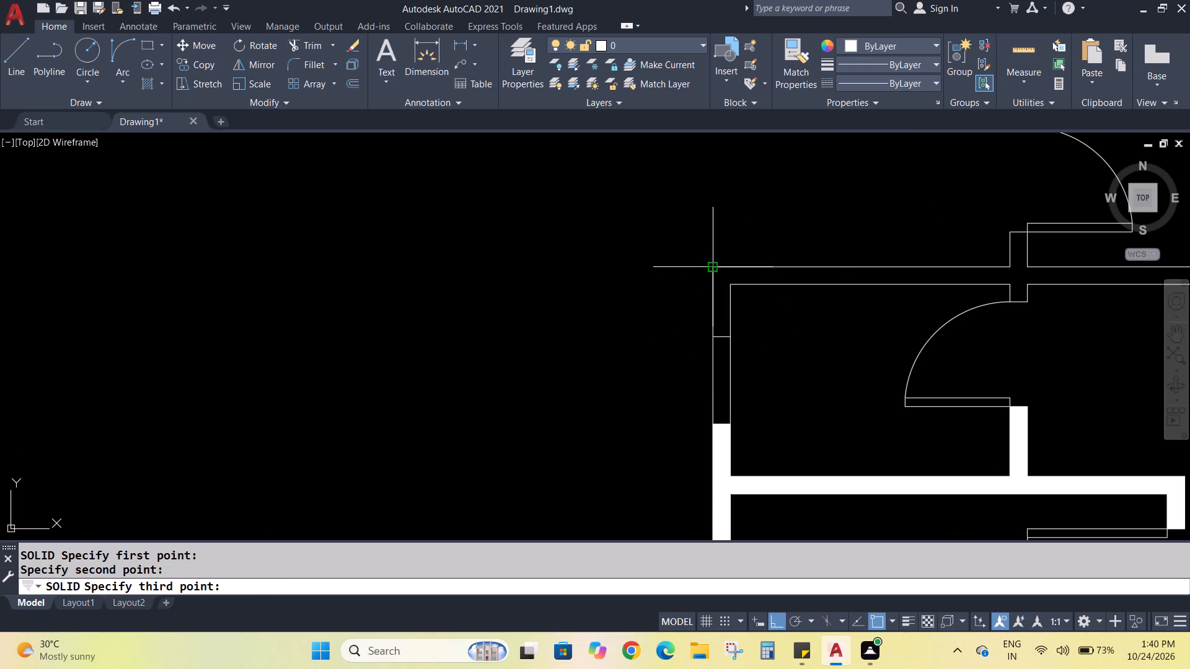
click(714, 270)
click(731, 284)
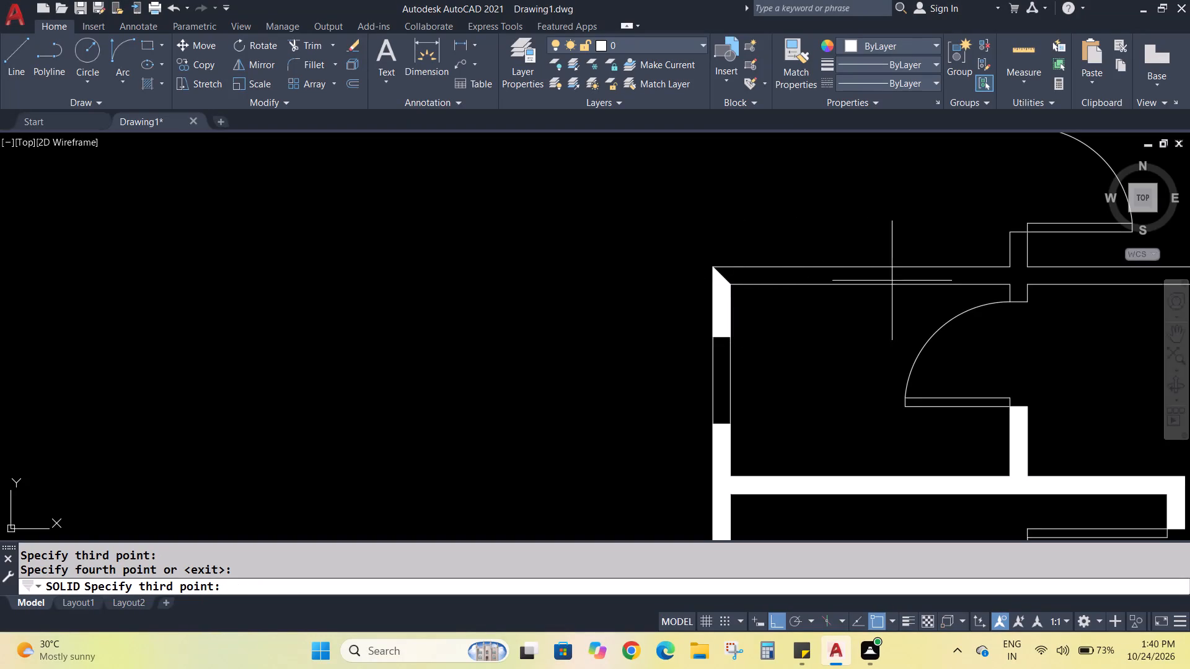
Continue the Solid fill along the small northwest room's north wall, past the door junction to the wall's free east end.
click(1007, 270)
click(1010, 286)
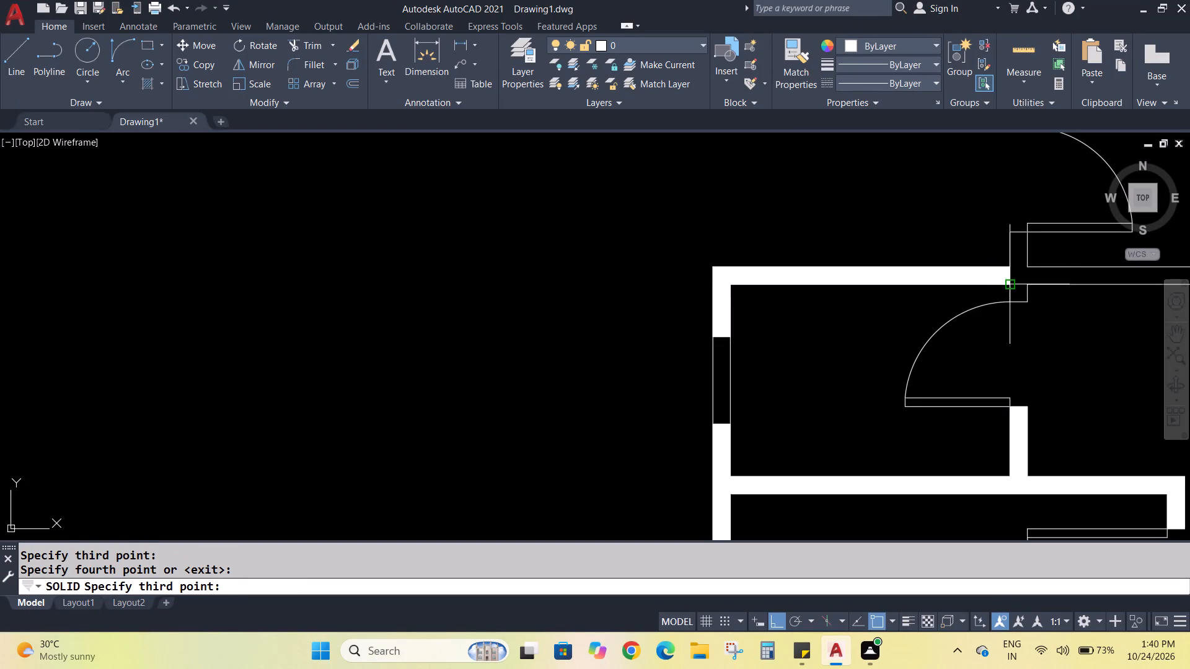
scroll(1031, 287, up, 2)
middle_drag(1089, 310, 693, 297)
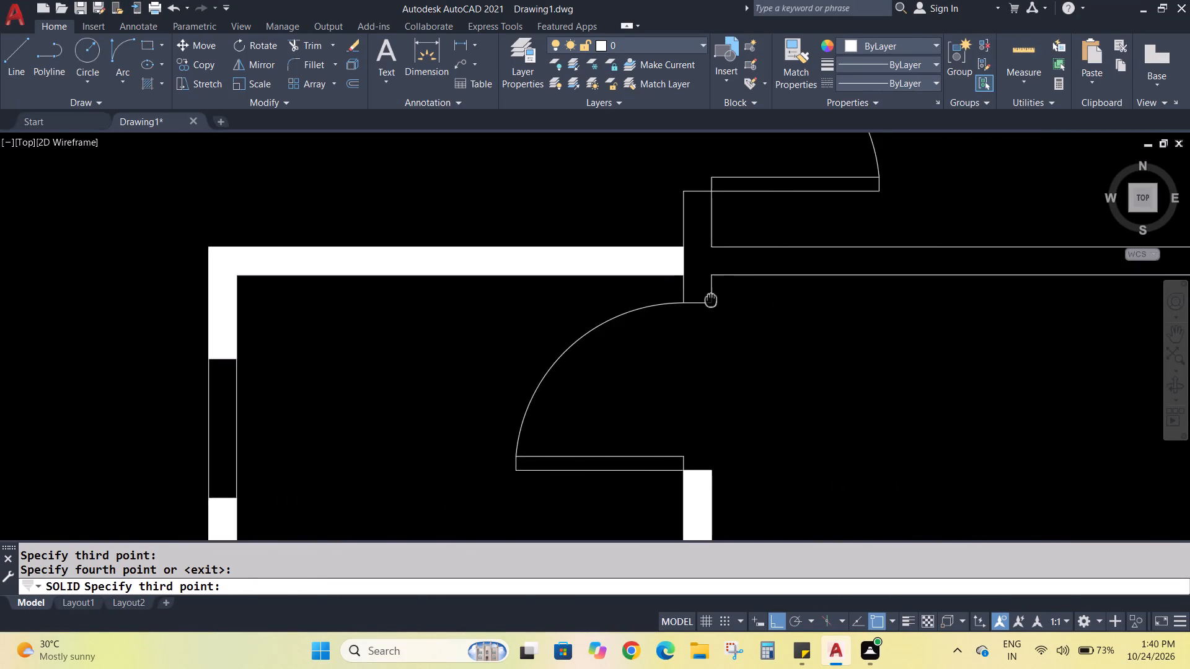
middle_drag(693, 297, 555, 282)
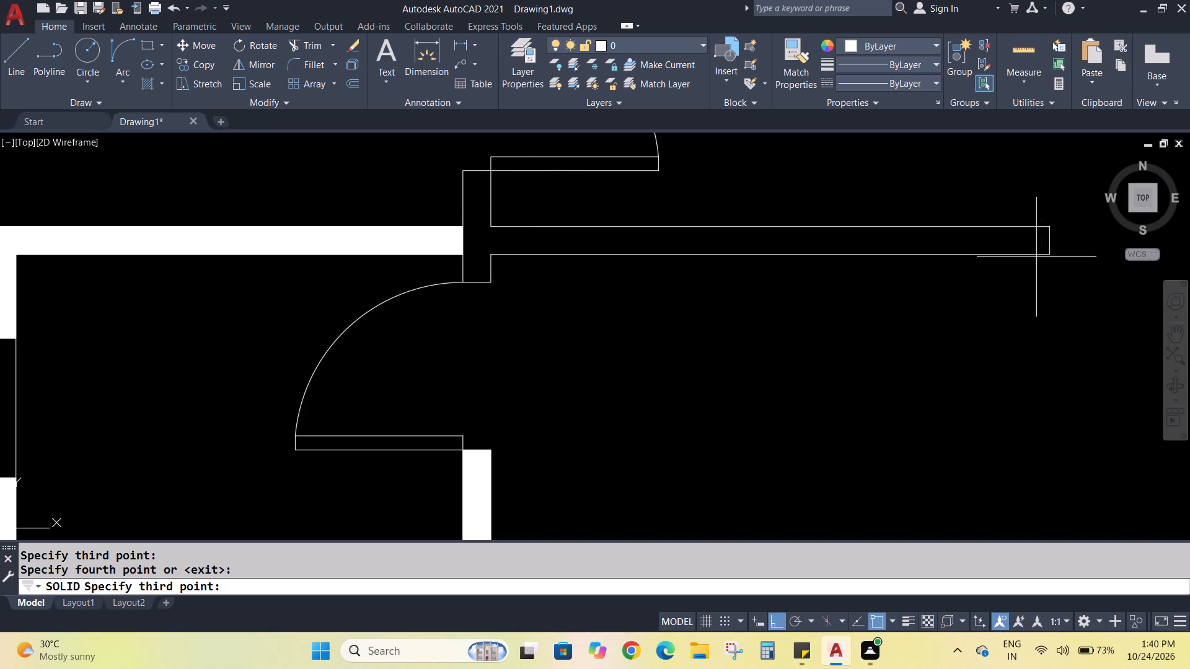
click(1048, 224)
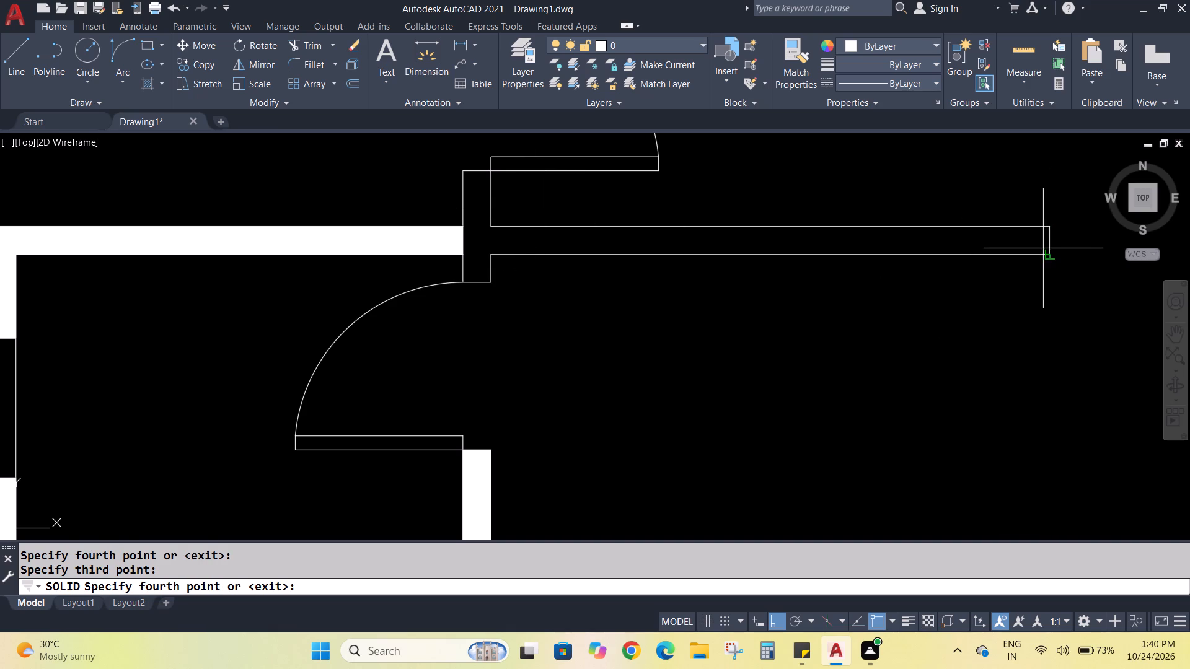
click(1049, 253)
key(Escape)
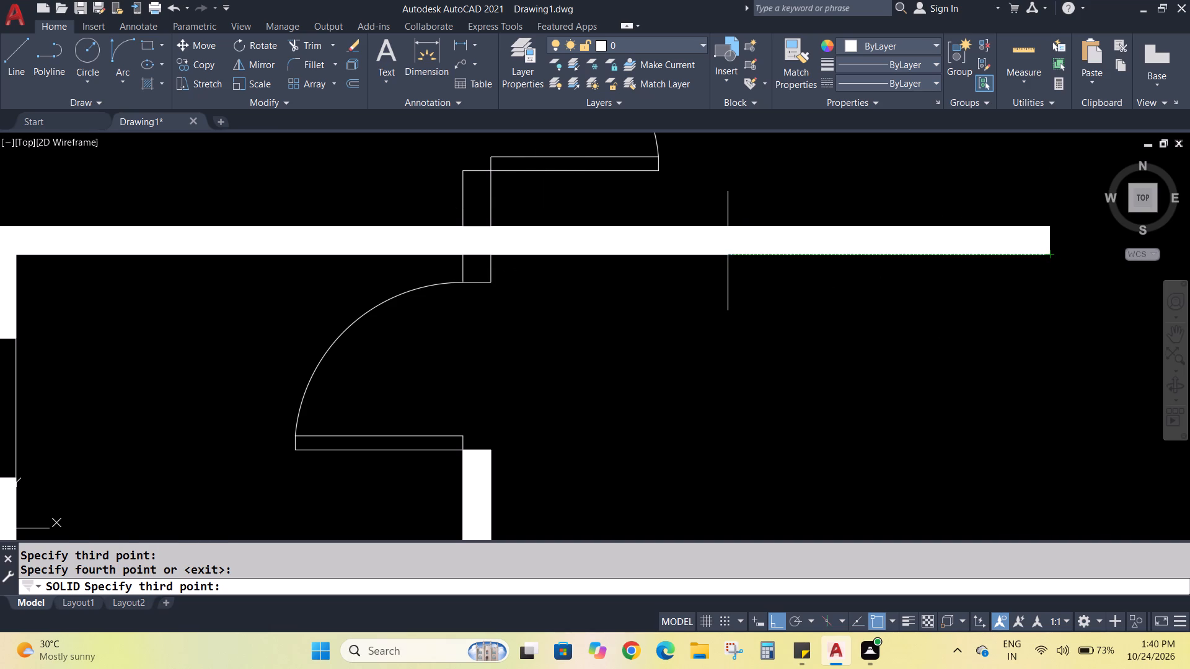
key(Escape)
Fill the short wall crossing the north wall with Solid, from the upper door's hinge jamb to the small northwest room door's upper jamb.
key(s)
key(o)
key(Return)
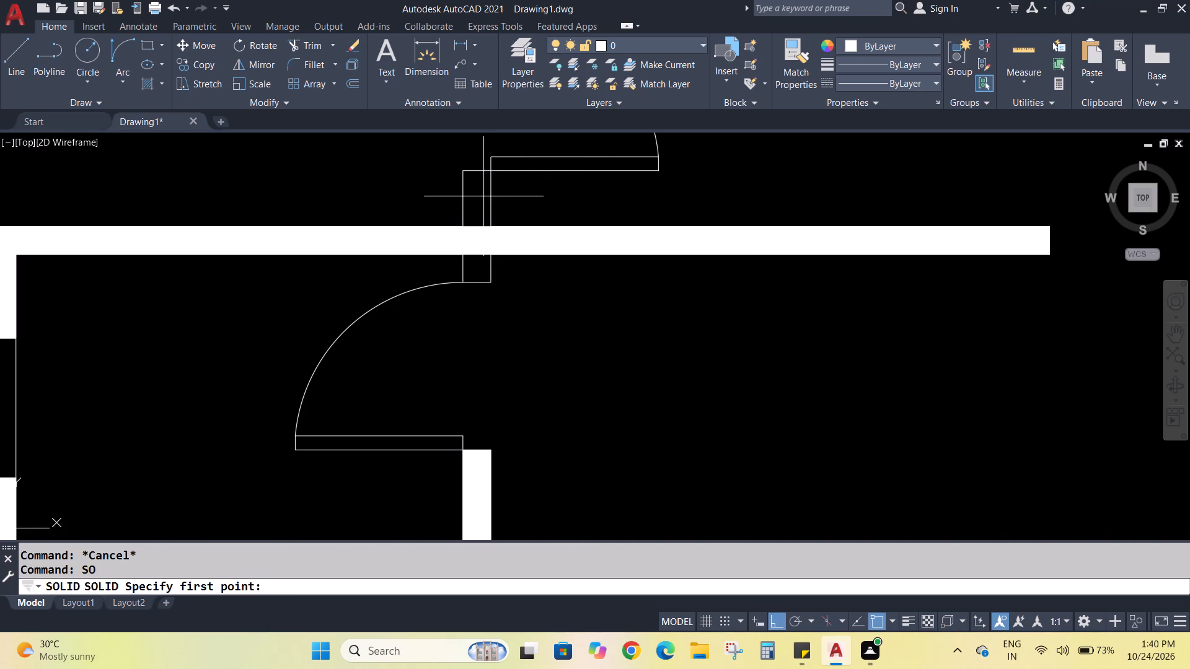
click(466, 171)
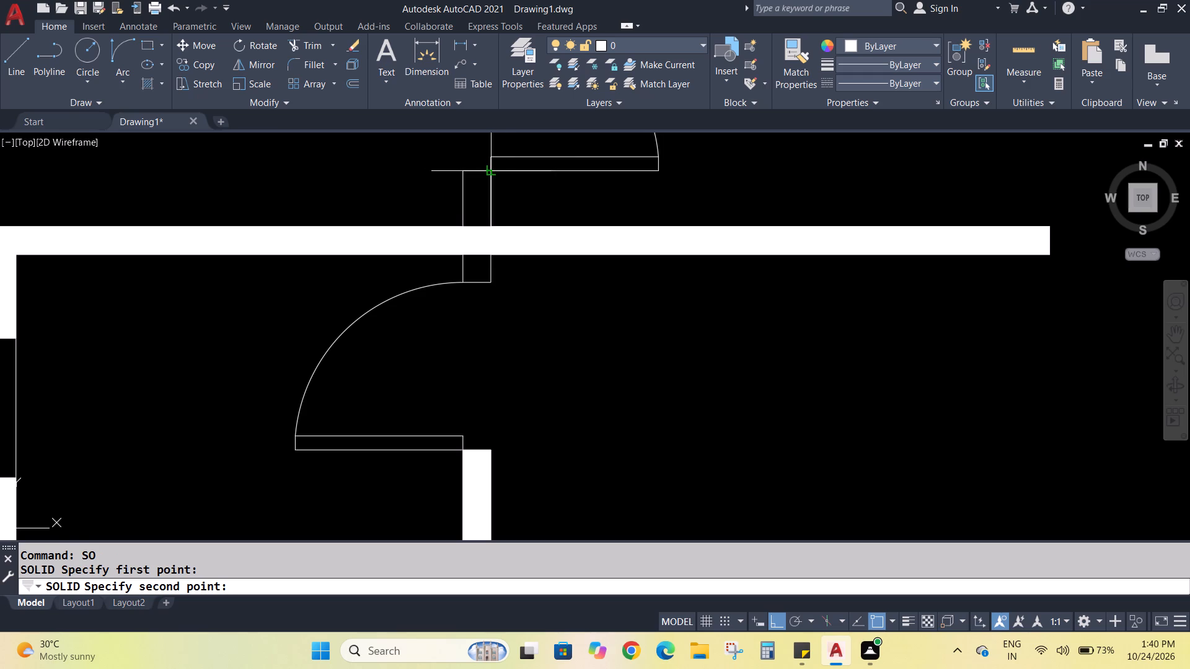
click(488, 173)
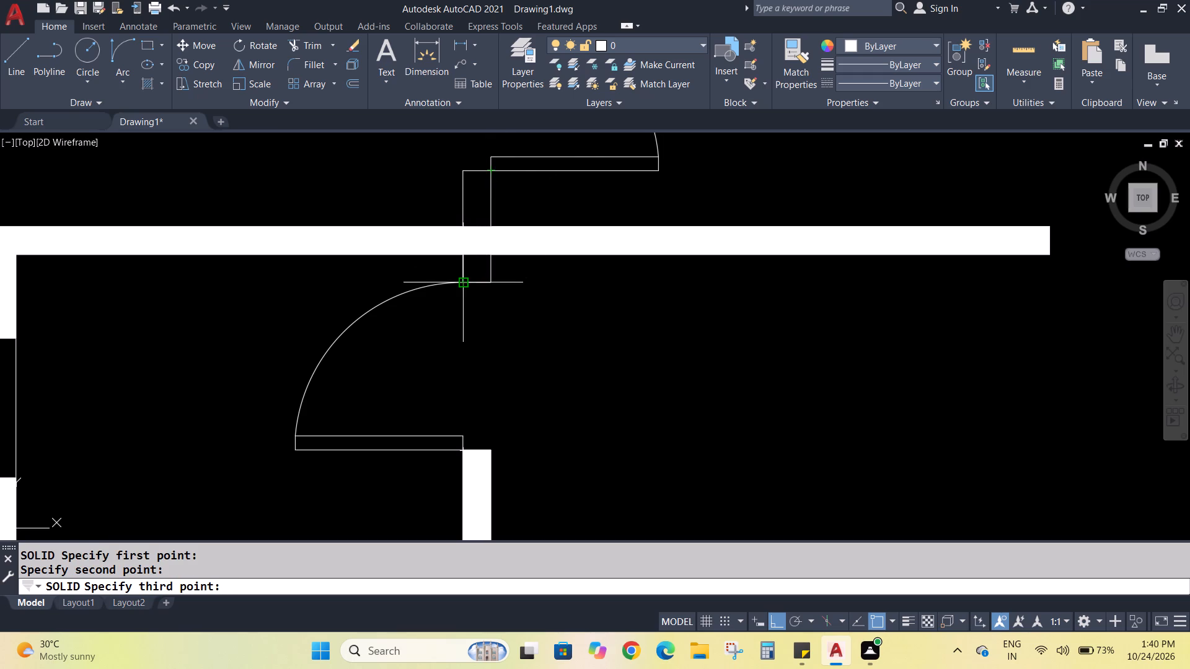
click(465, 279)
click(490, 278)
scroll(521, 284, down, 4)
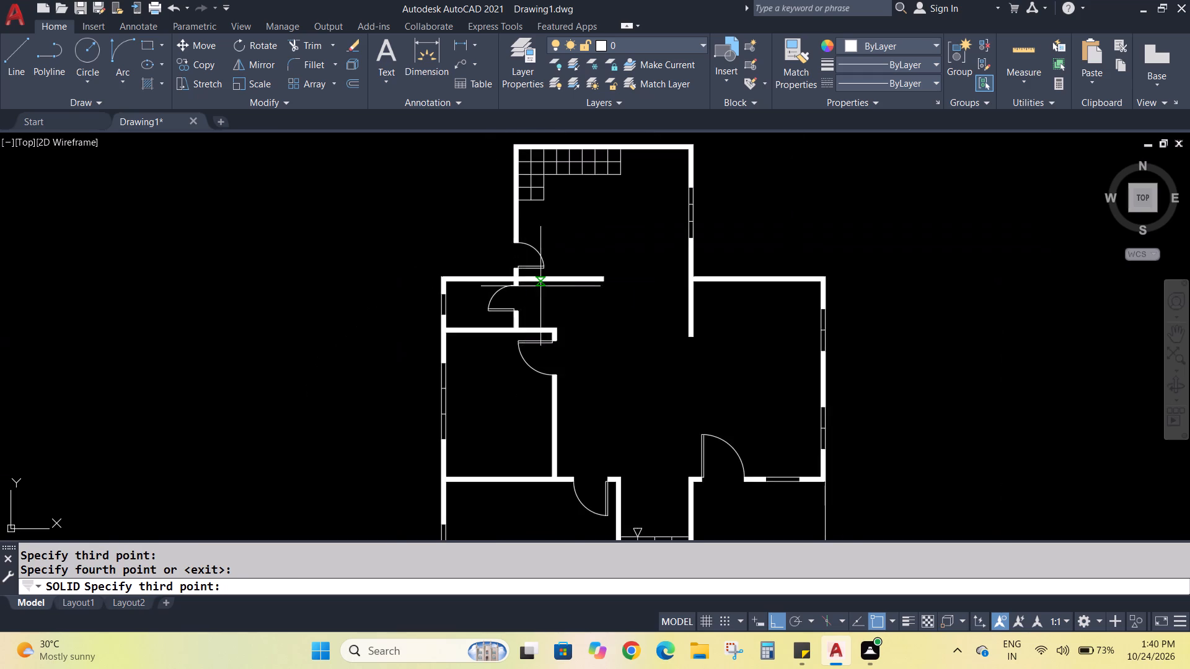
scroll(575, 293, down, 2)
scroll(582, 299, up, 2)
scroll(582, 299, down, 1)
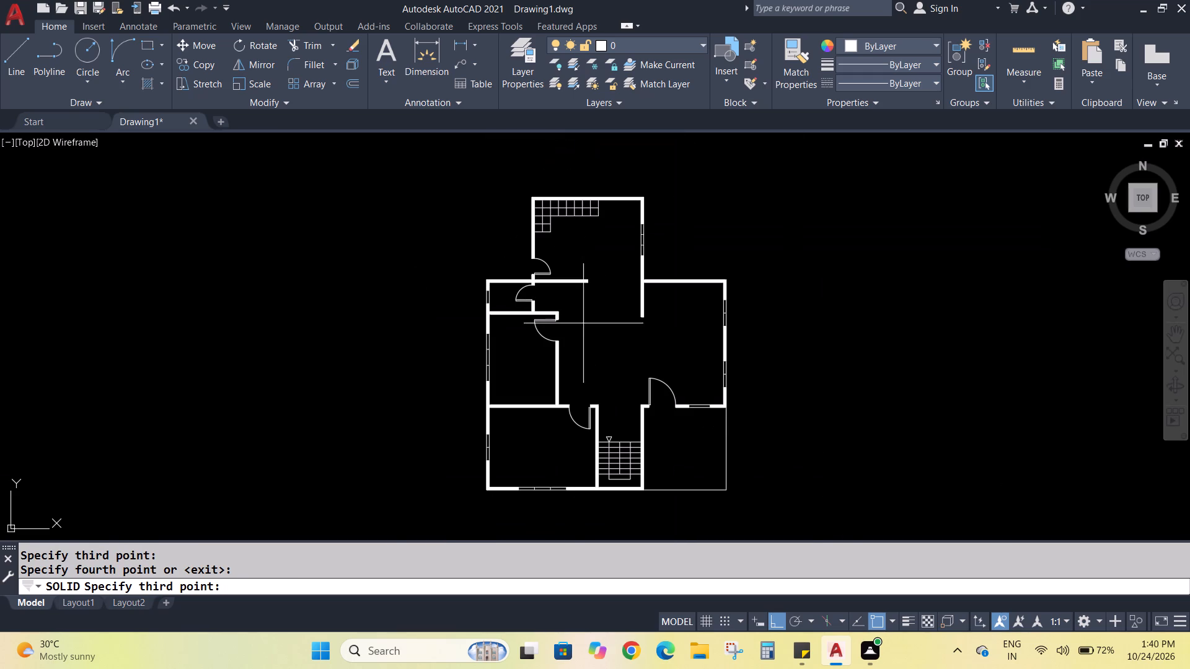
scroll(585, 365, up, 1)
key(Escape)
key(Escape)
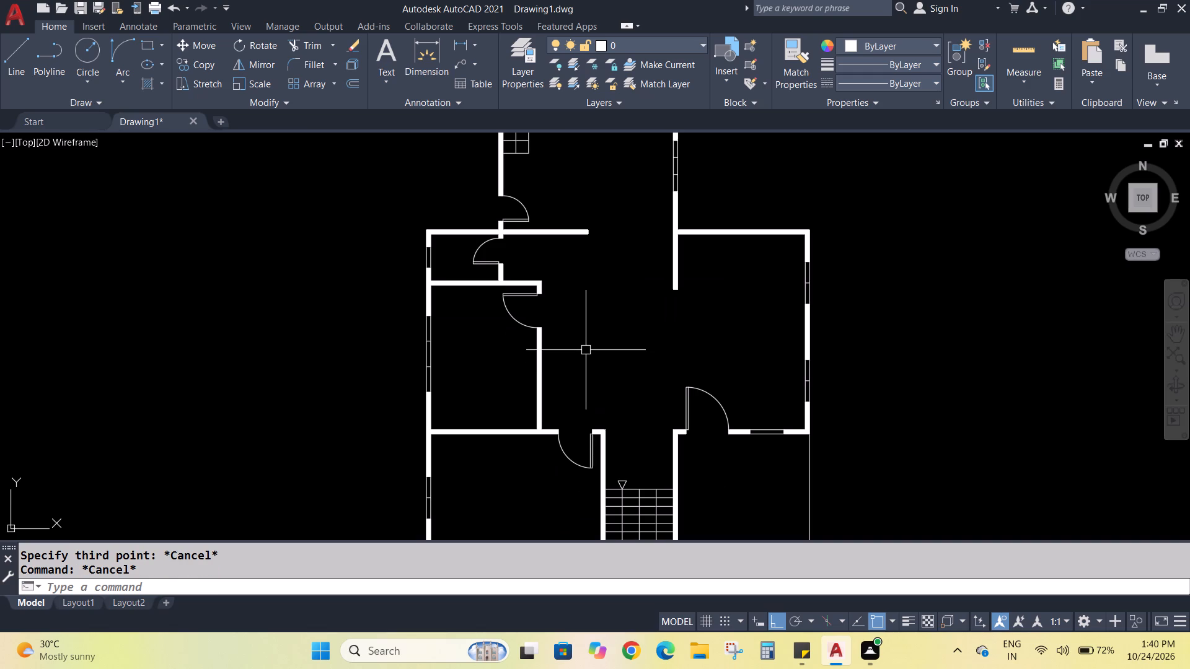
Insert the Bed - Queen block from DesignCenter's Home - Space Planner.dwg into the empty area east of the plan.
key(d)
key(c)
key(Return)
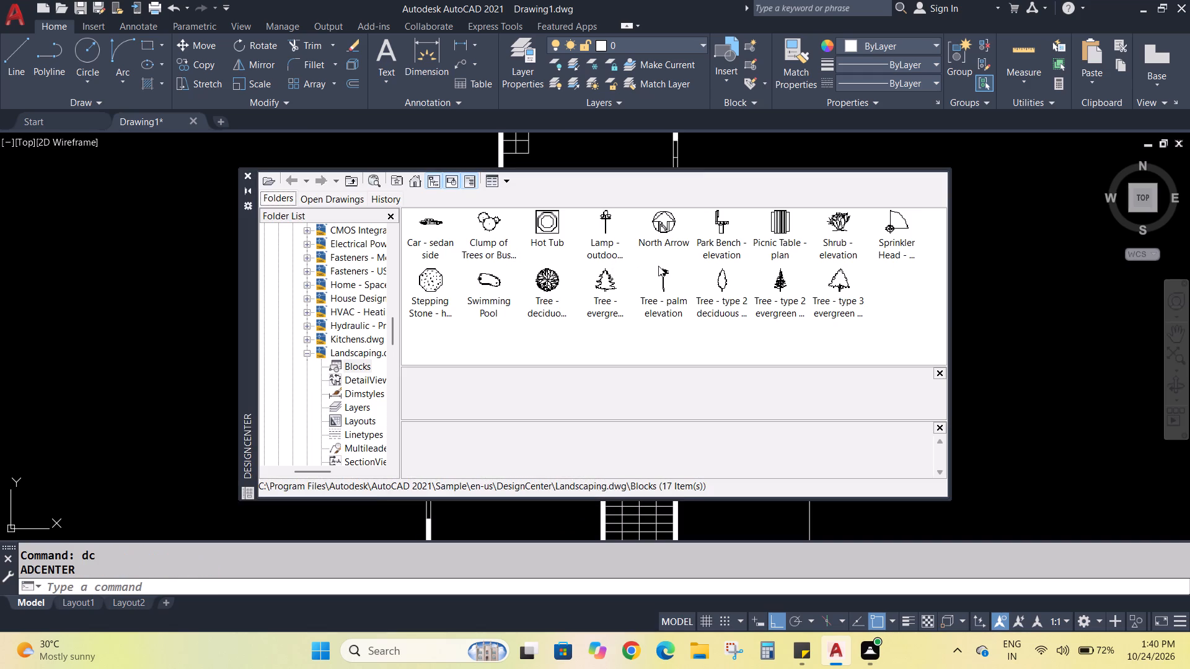
click(347, 181)
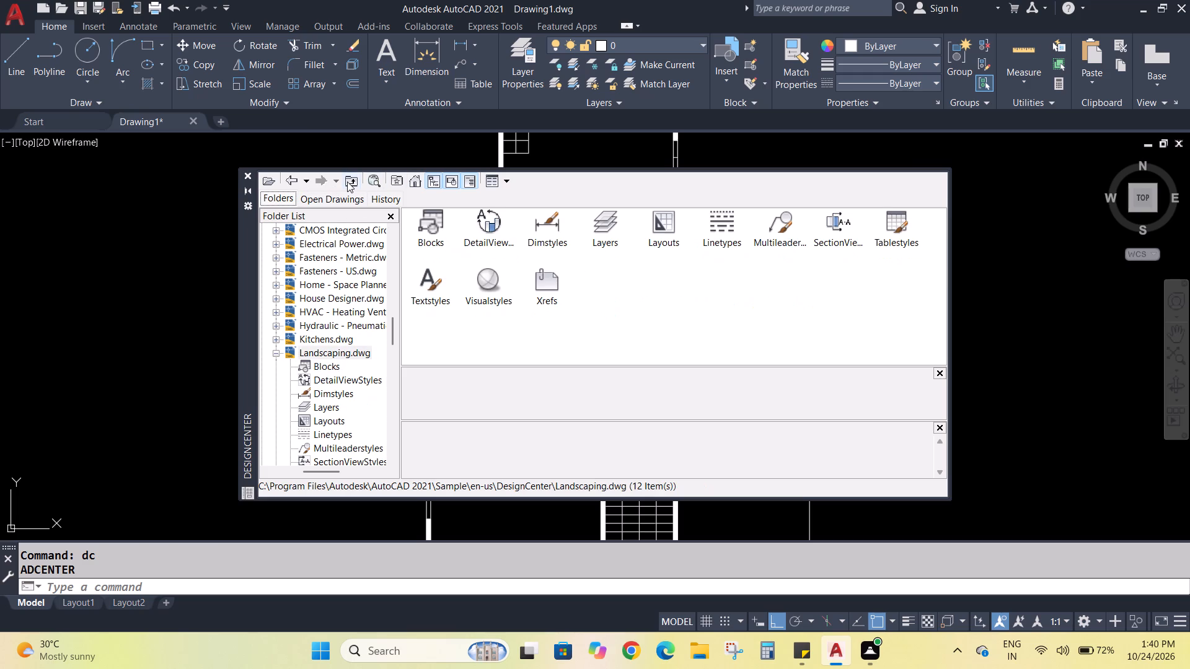
click(349, 182)
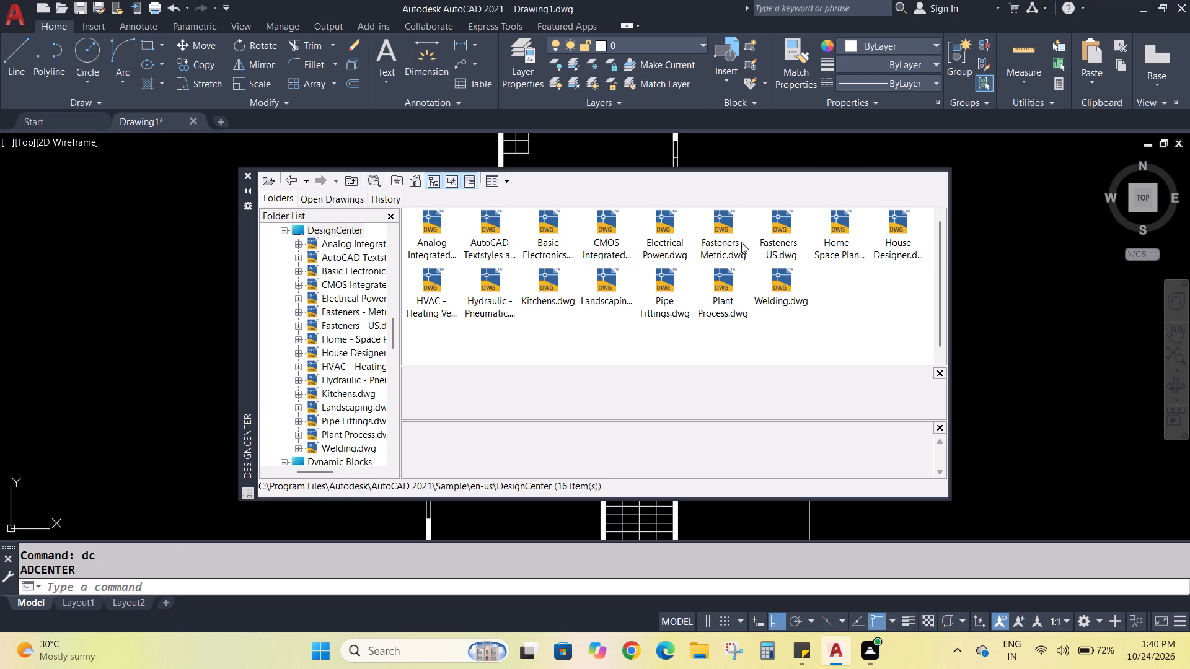
double_click(837, 247)
double_click(413, 222)
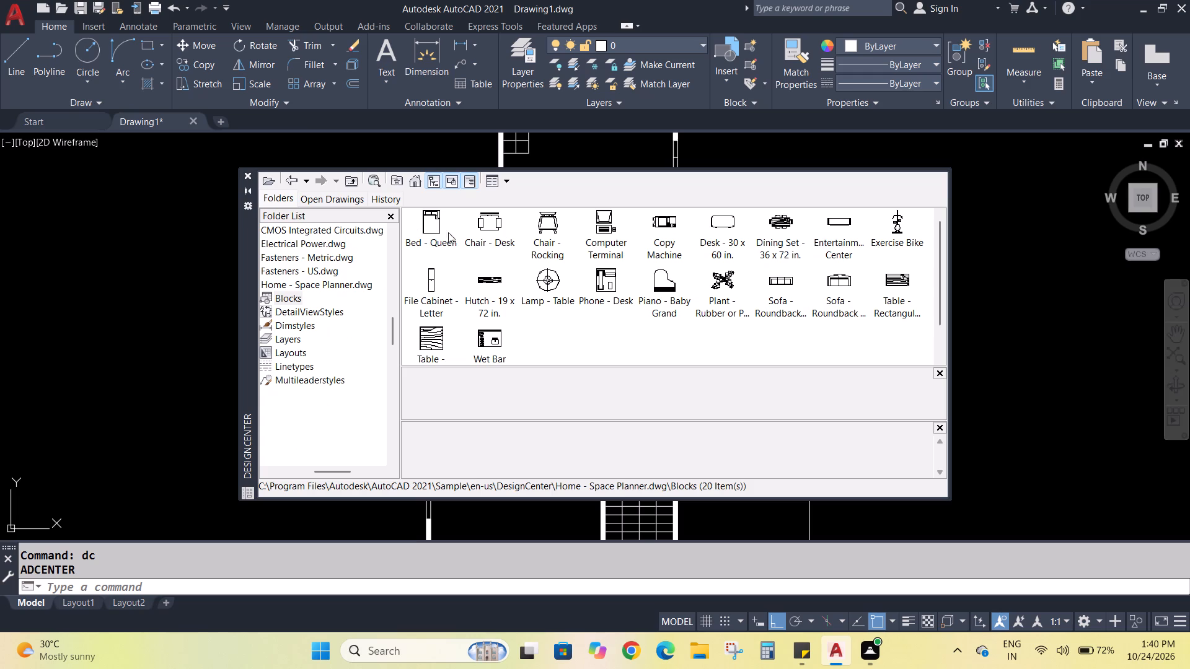
drag(429, 226, 997, 287)
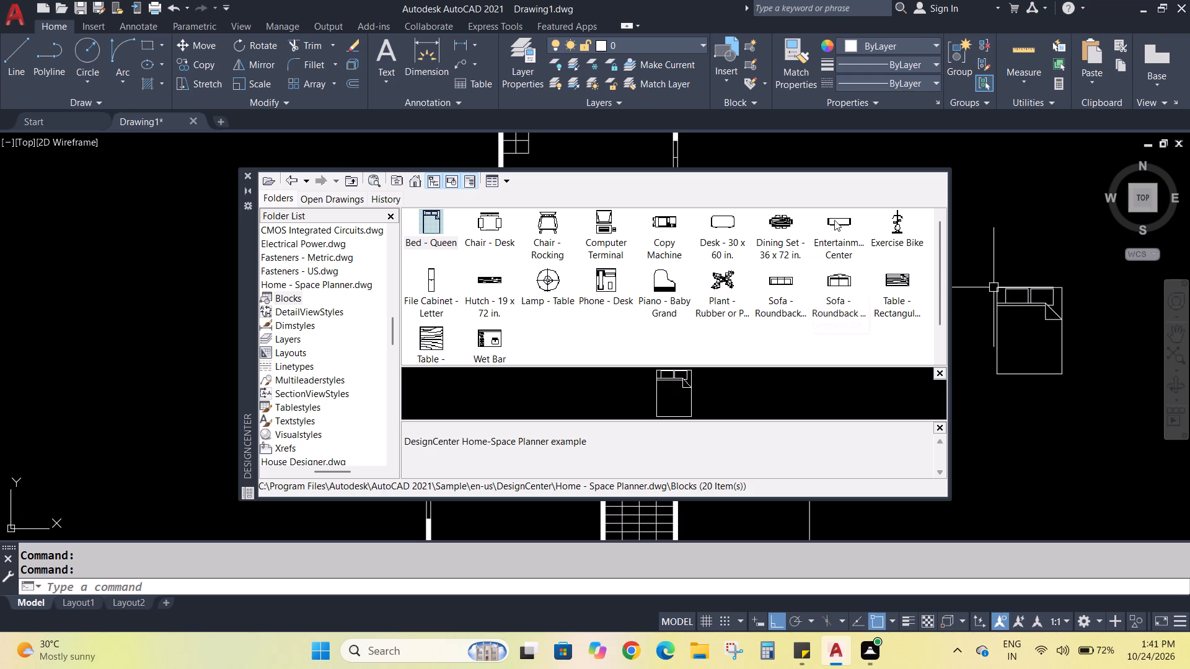
Insert the square wood-grain Table block from Home - Space Planner.dwg just above the bed, instead of the rectangular table.
drag(894, 283, 1025, 240)
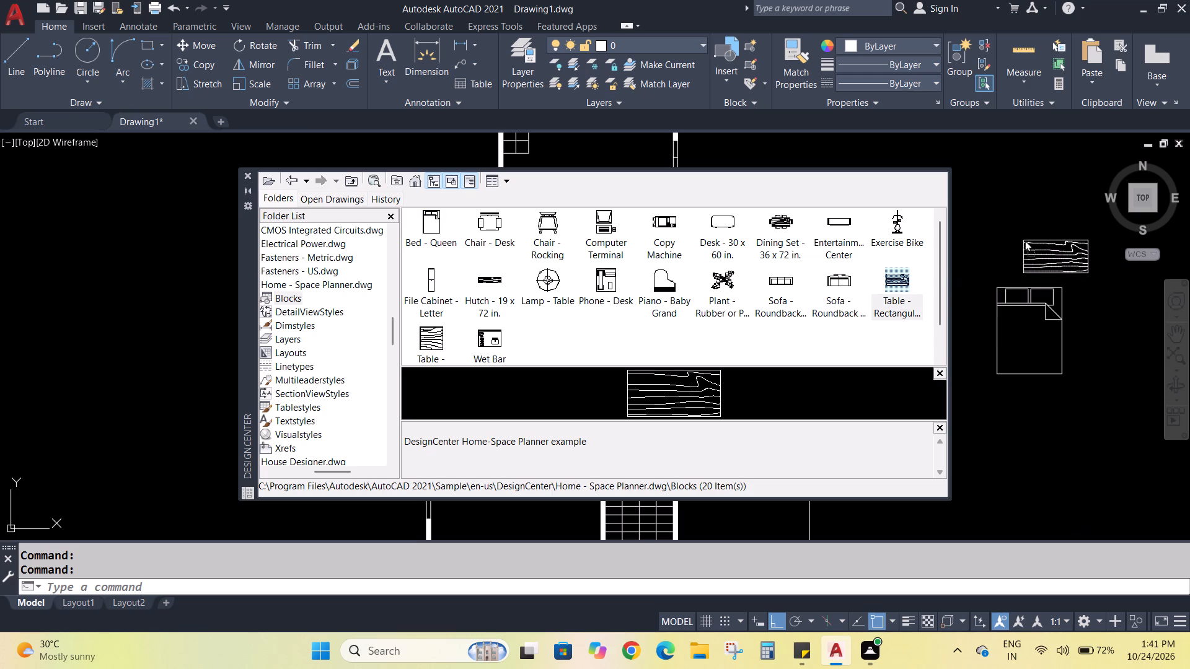
drag(1025, 240, 858, 279)
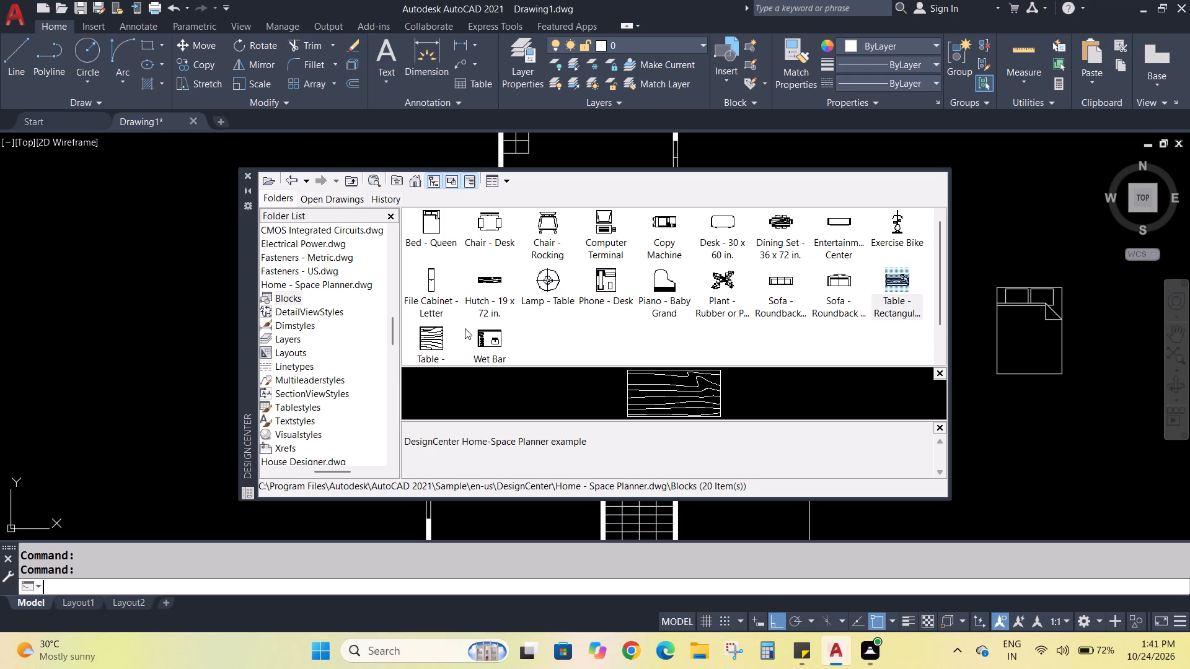
drag(436, 341, 1002, 227)
Insert the three-seat and two-seat Sofa - Roundback blocks east of the table and bed, one below the other.
drag(781, 288, 1064, 272)
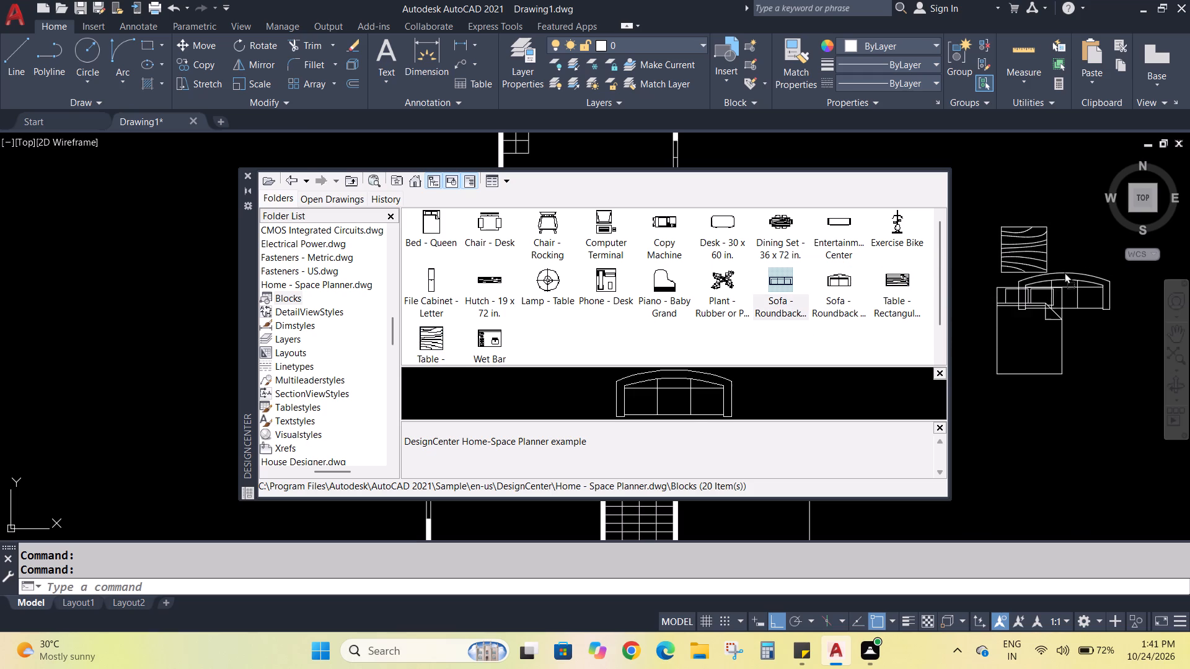
drag(1064, 272, 1109, 228)
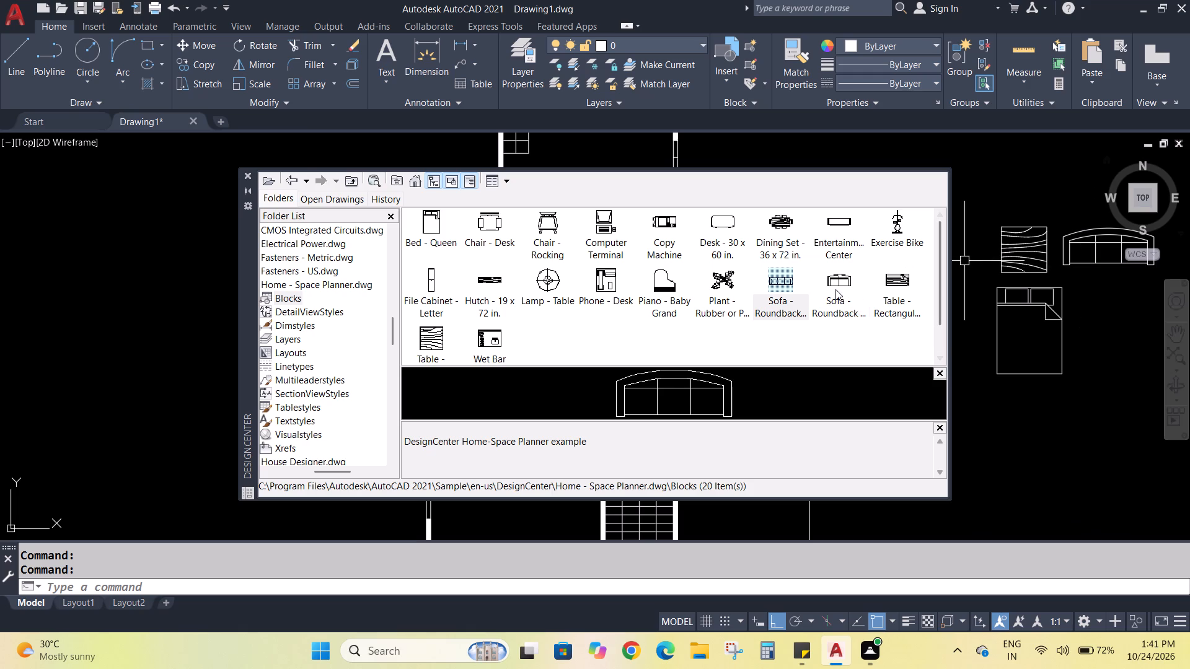
drag(835, 289, 1117, 277)
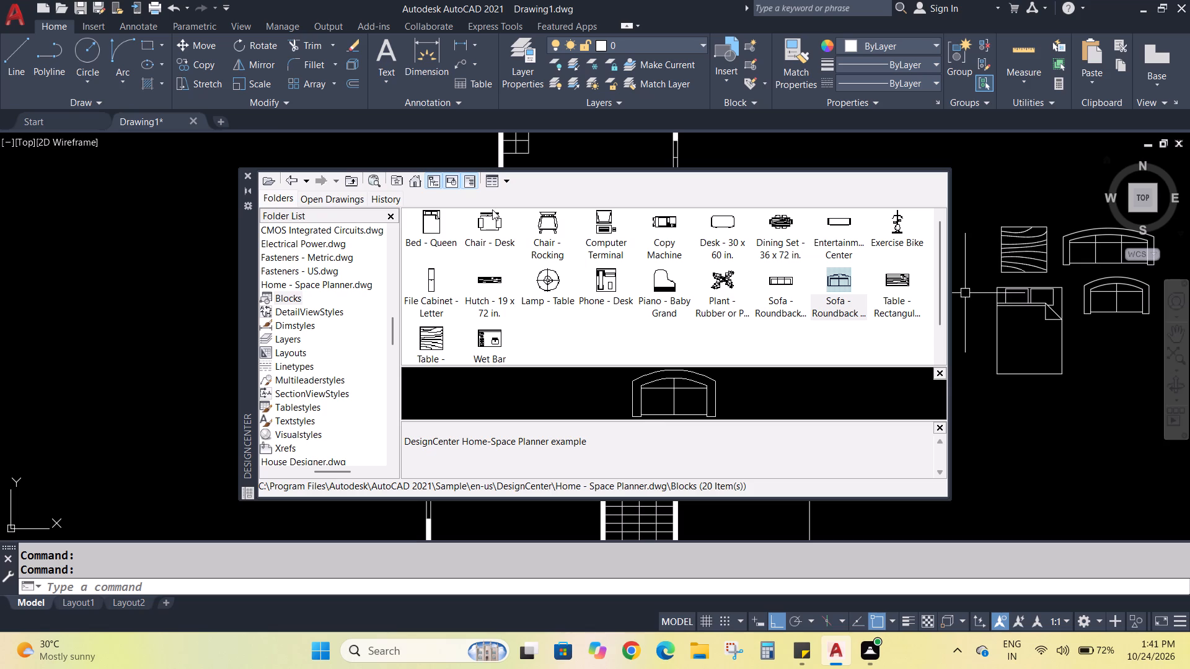
Insert the Refrigerator - 2 door - 36 in top block from DesignCenter's Kitchens.dwg below the two-seat sofa.
double_click(294, 180)
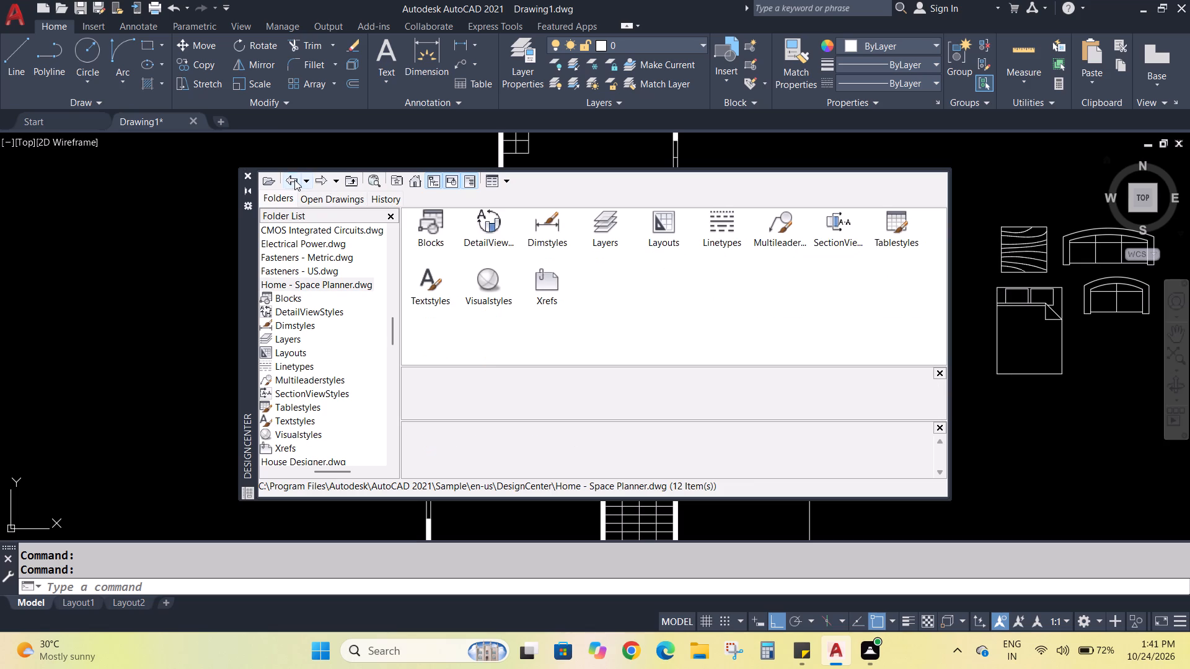
click(296, 178)
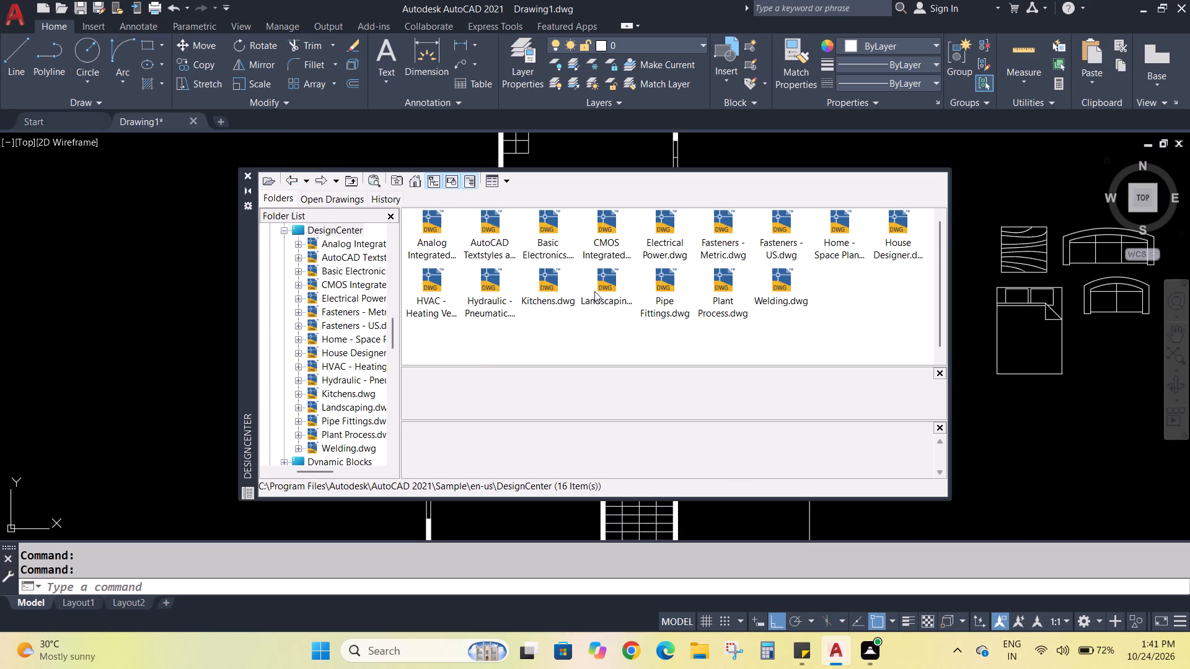
double_click(542, 294)
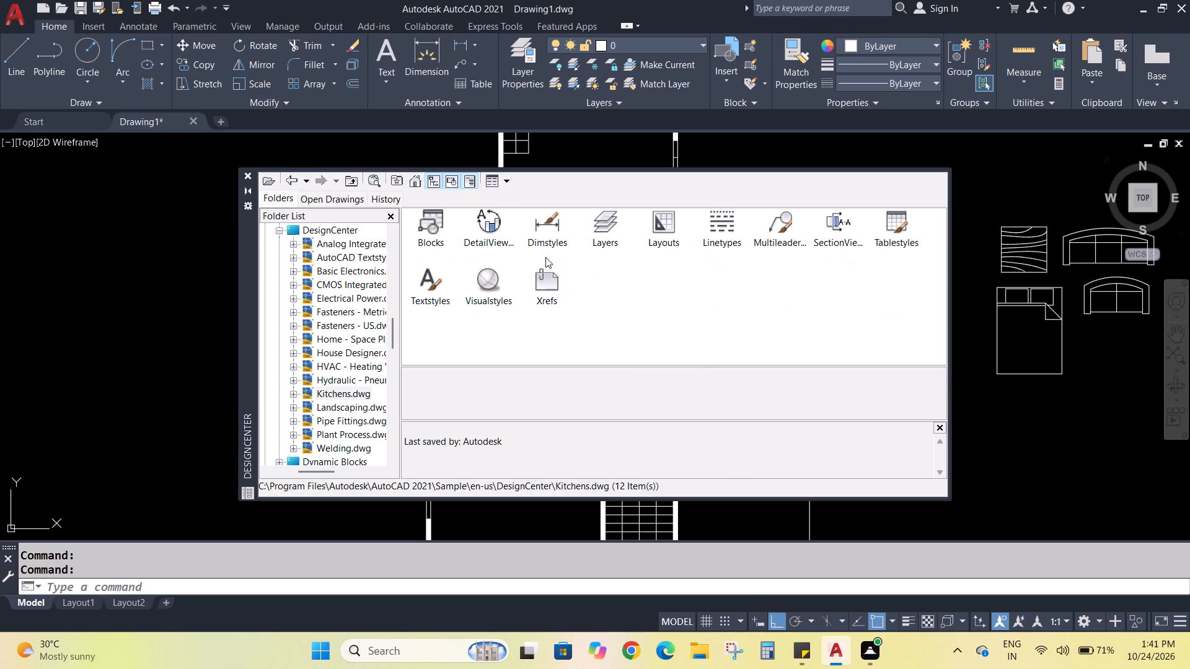
double_click(425, 234)
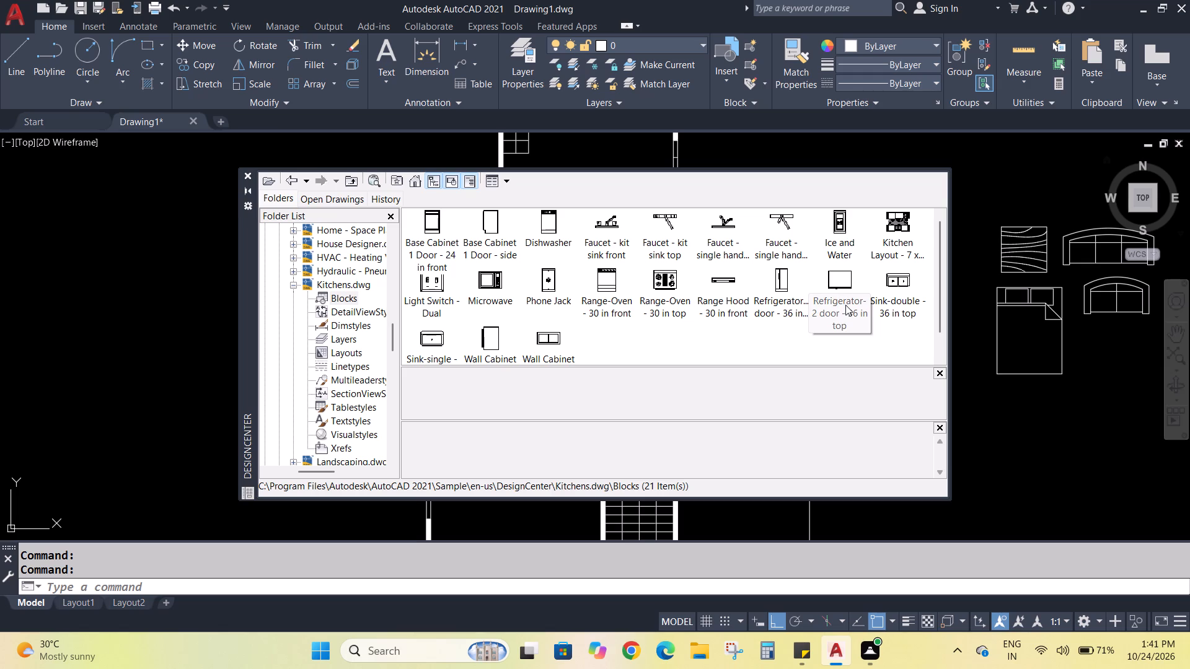
drag(841, 283, 841, 284)
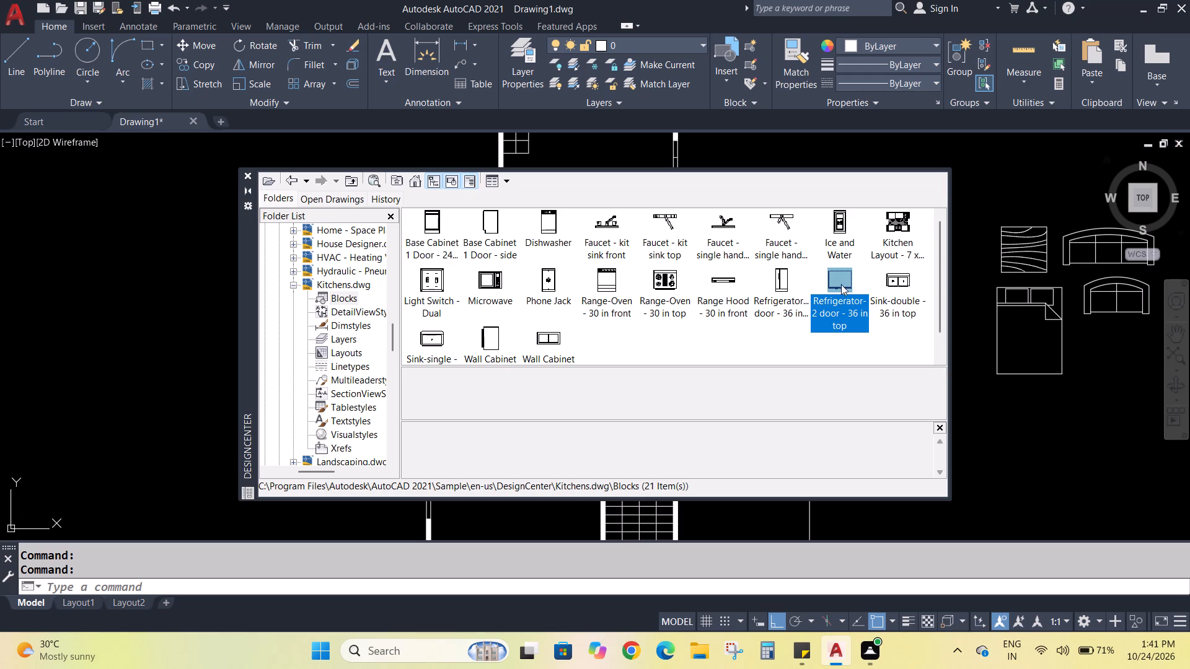
drag(841, 284, 1095, 334)
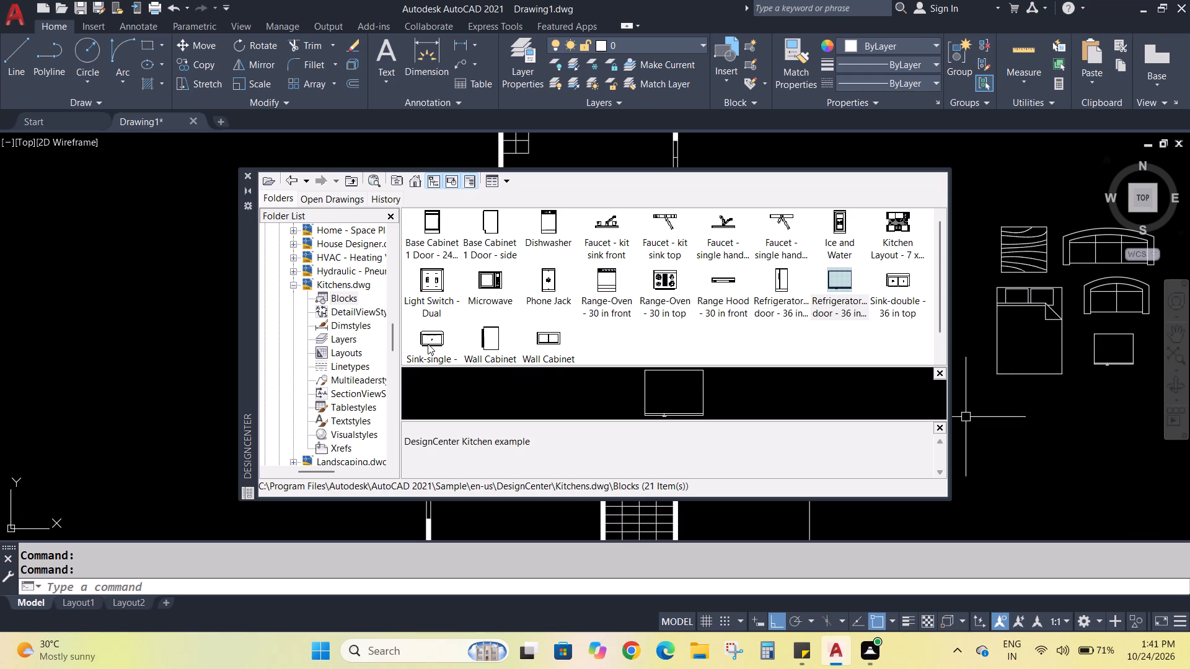
Insert the Sink-single top-view block from Kitchens.dwg directly below the refrigerator.
drag(428, 344, 1090, 393)
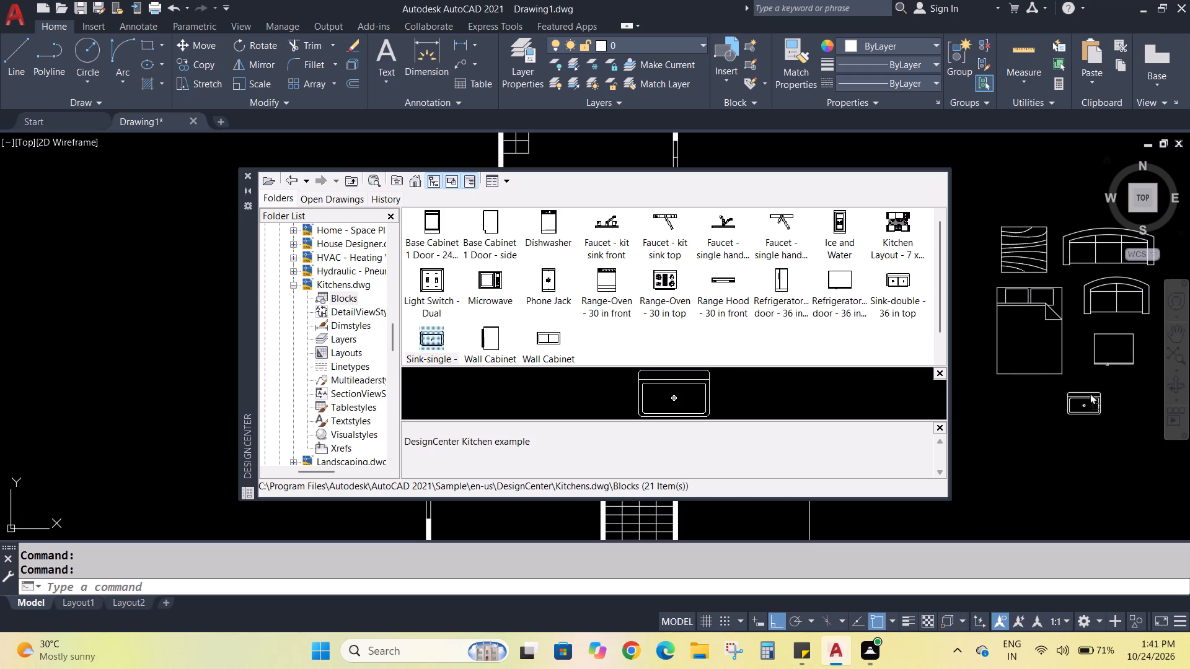
drag(1090, 393, 1108, 384)
Insert the Dining Set - 36 x 72 in. block from Home - Space Planner.dwg above the square table, and close DesignCenter.
click(283, 181)
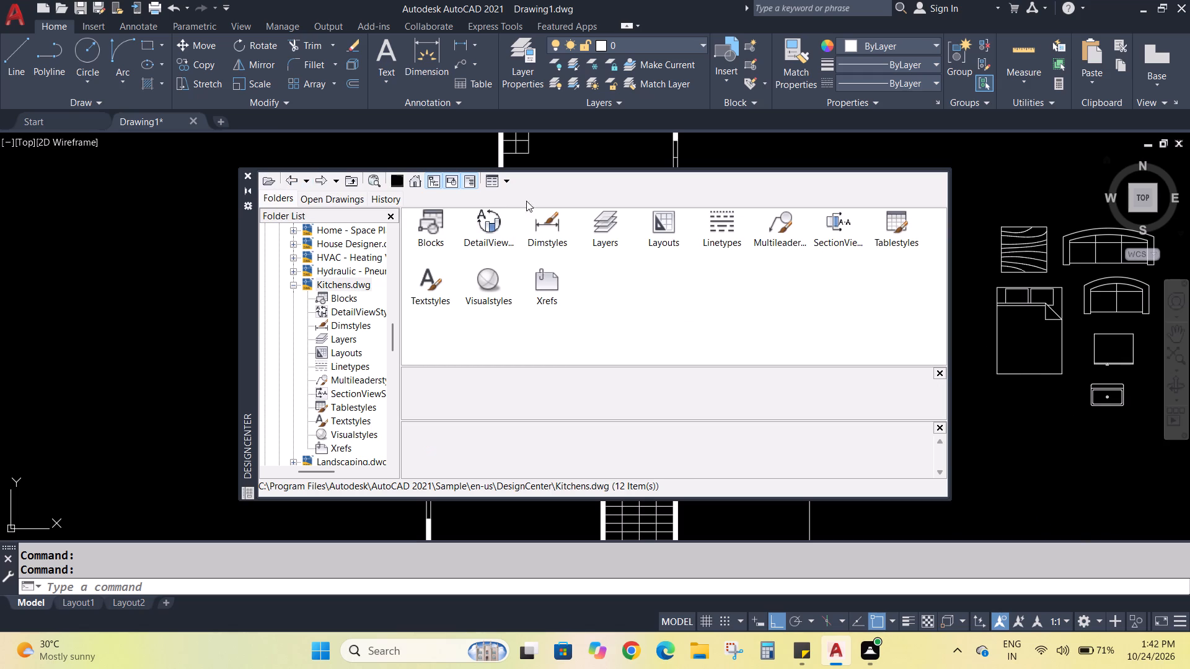
click(294, 180)
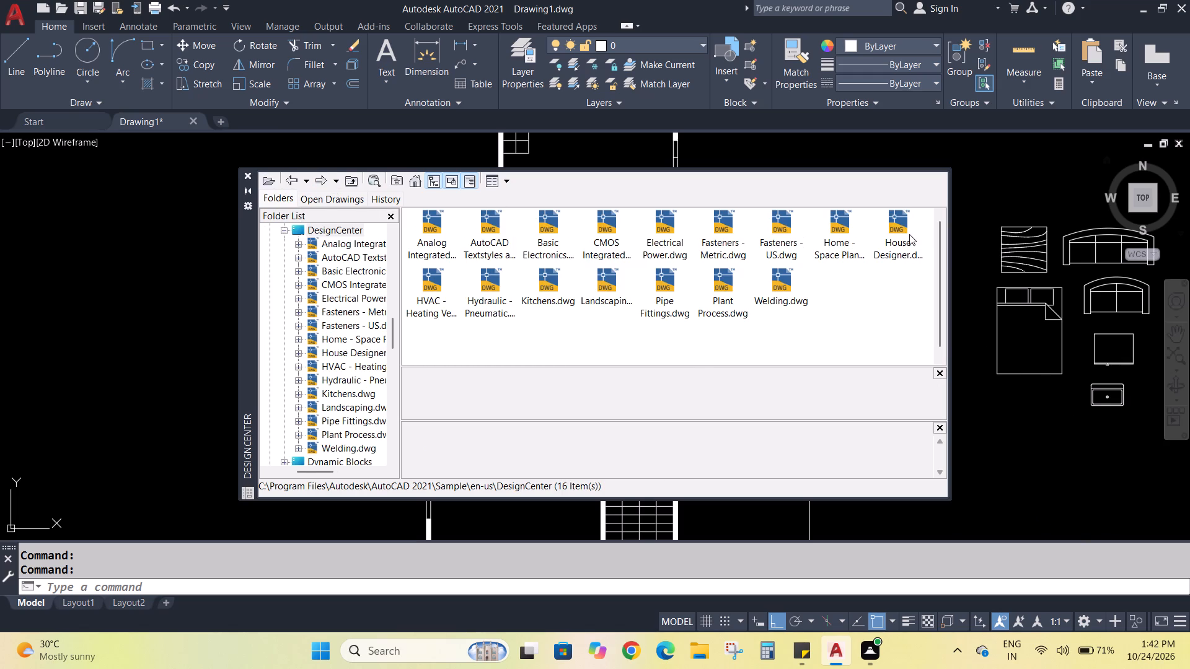
double_click(909, 234)
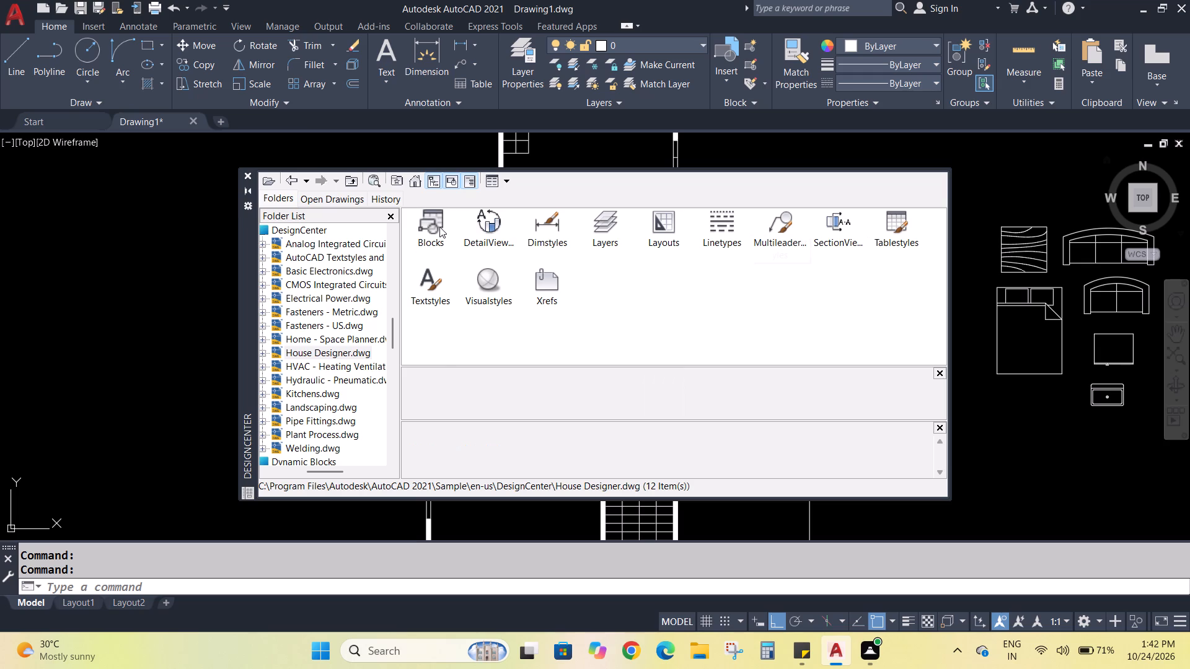
double_click(439, 227)
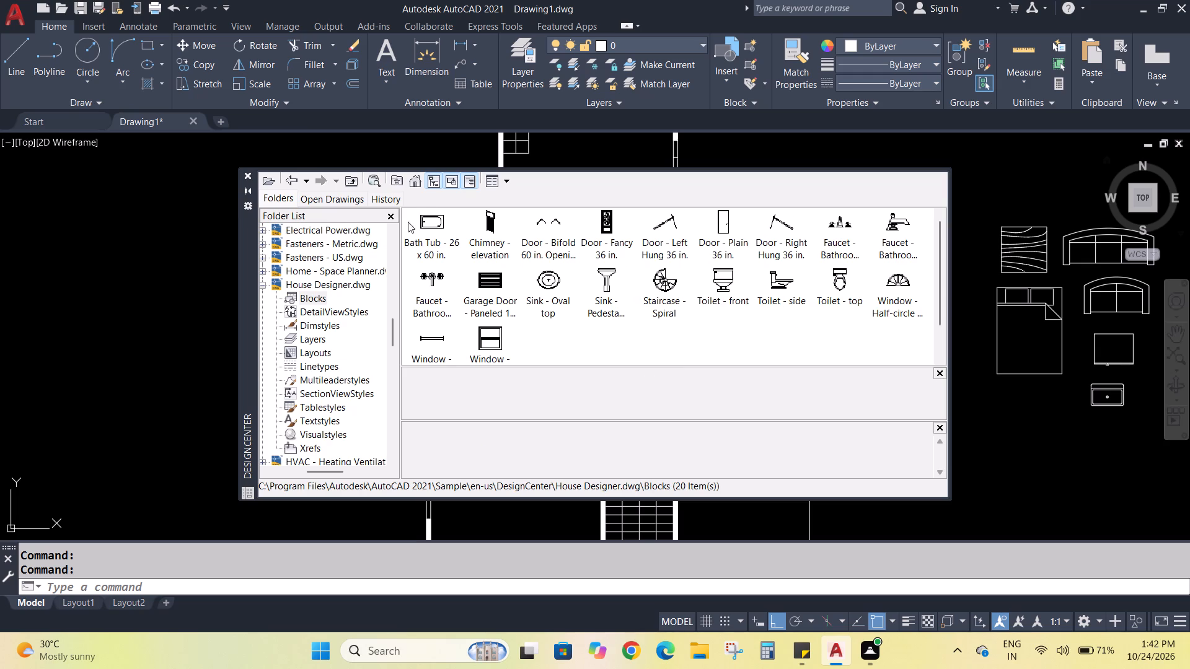
double_click(289, 181)
click(293, 180)
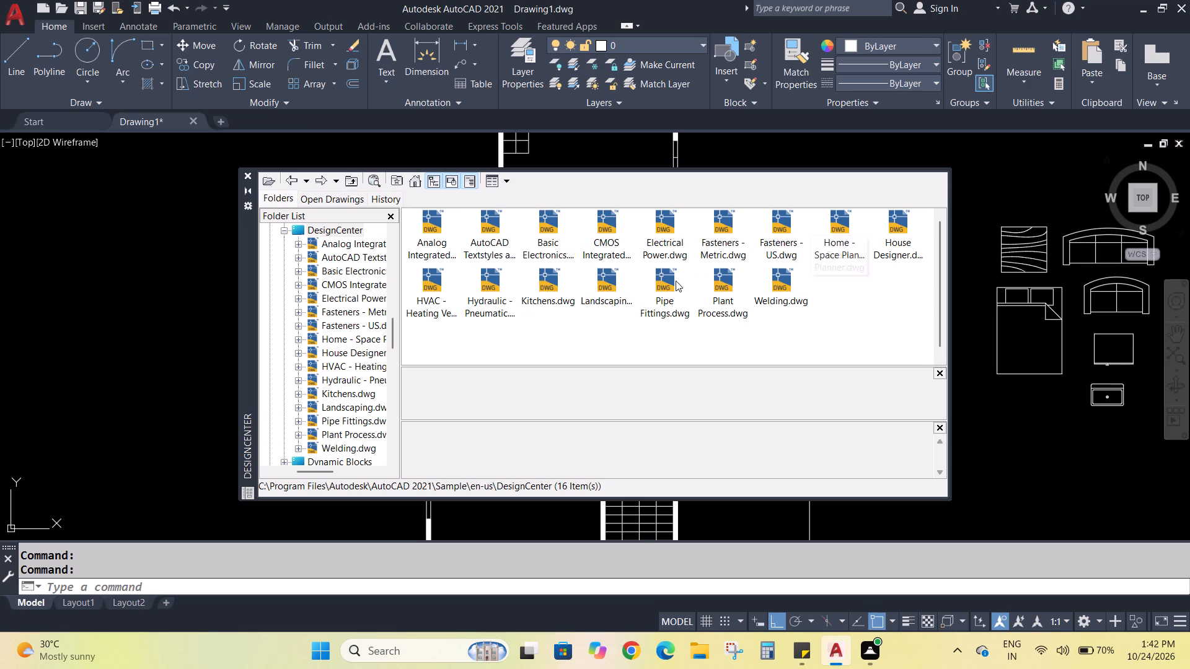
double_click(828, 238)
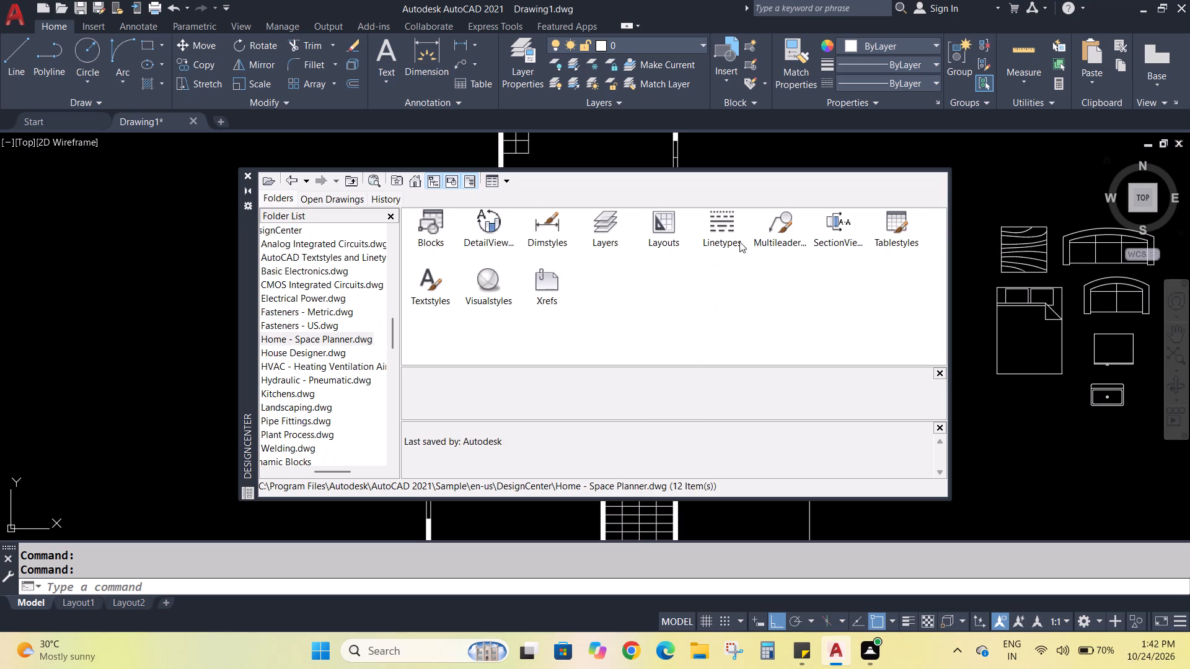
double_click(443, 230)
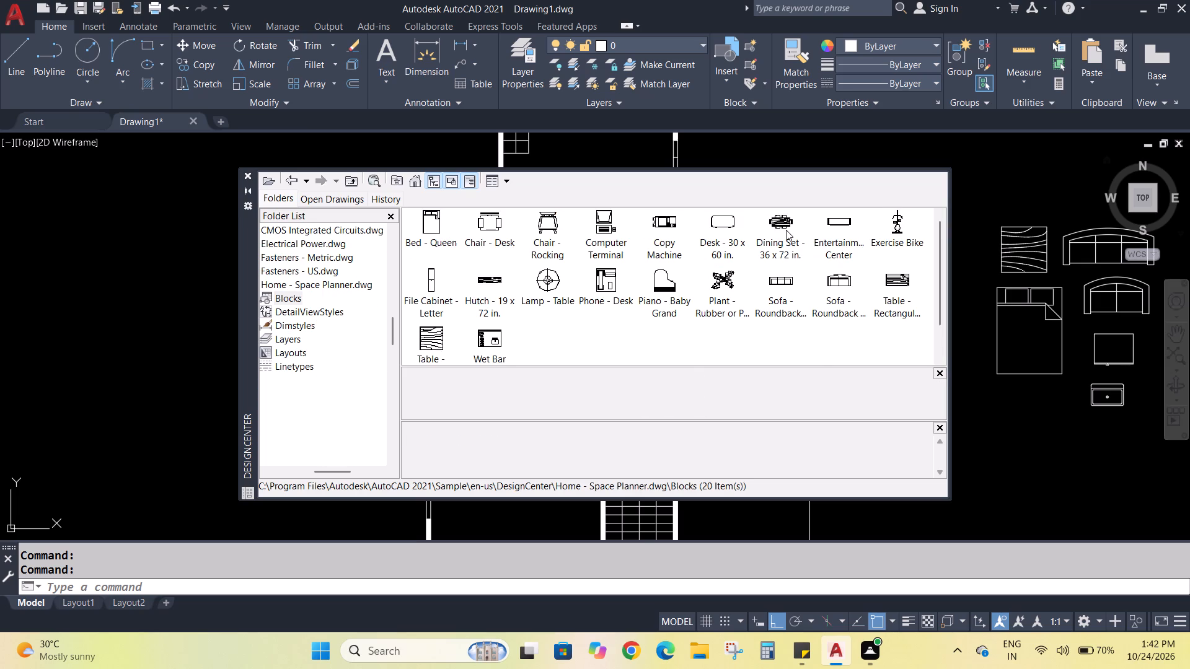
drag(773, 225, 1028, 183)
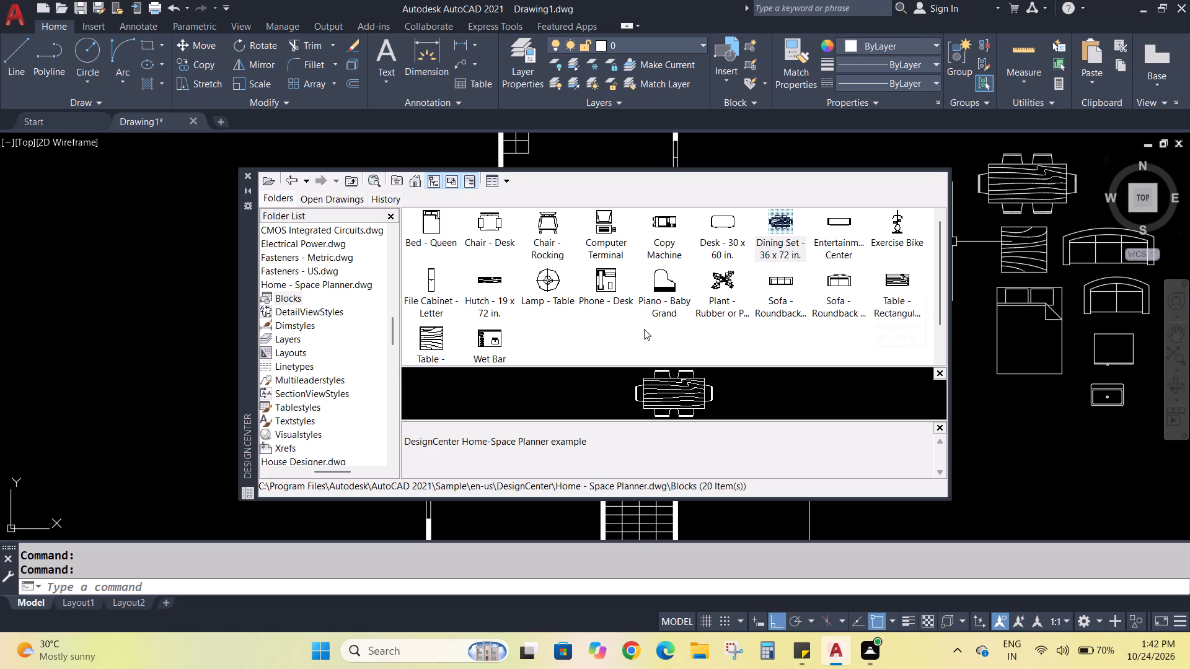
click(246, 179)
Move the queen bed from the furniture group straight across to the empty area just west of the floor plan.
scroll(763, 419, down, 2)
scroll(774, 491, up, 1)
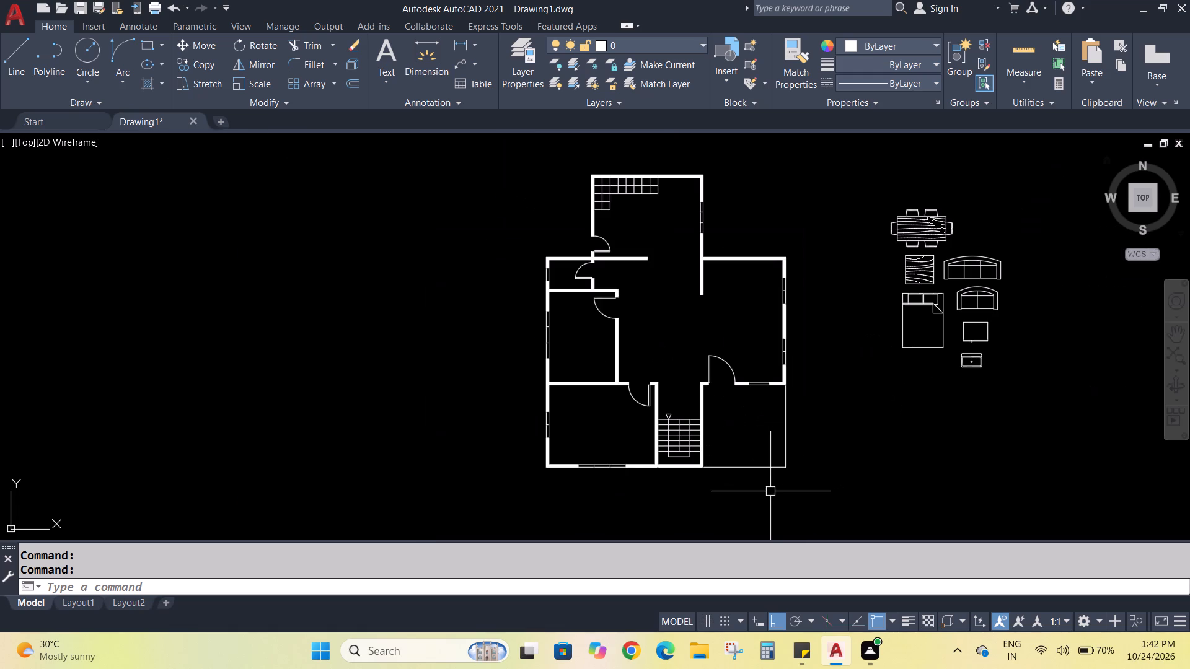
click(933, 341)
click(927, 306)
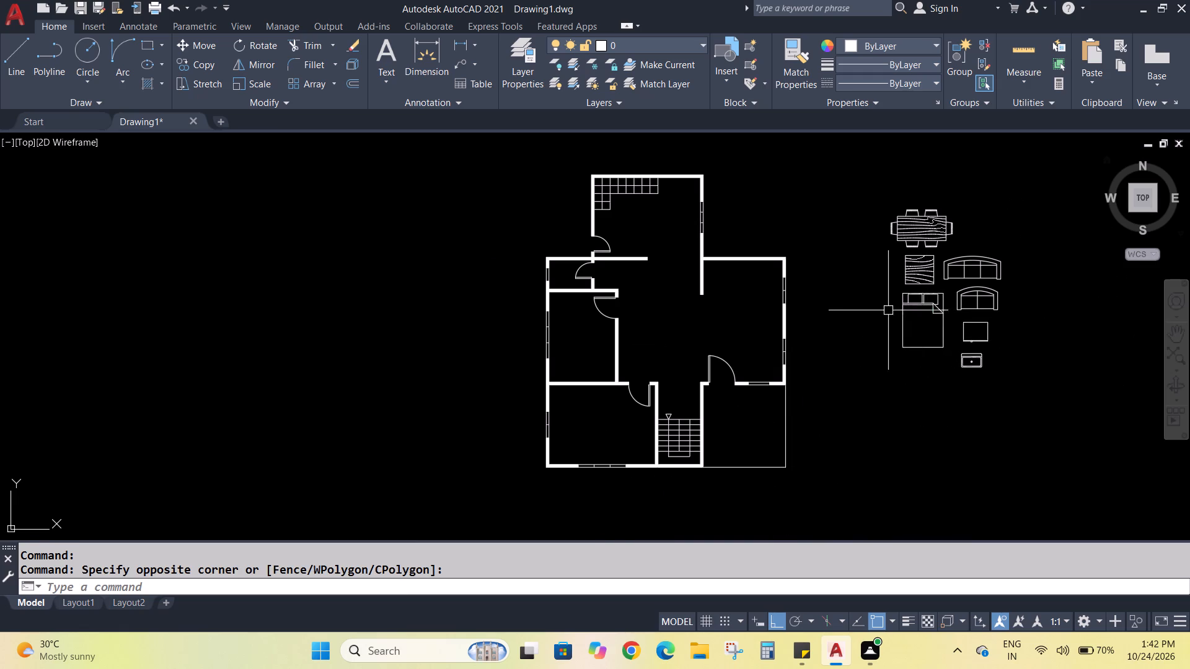
click(901, 305)
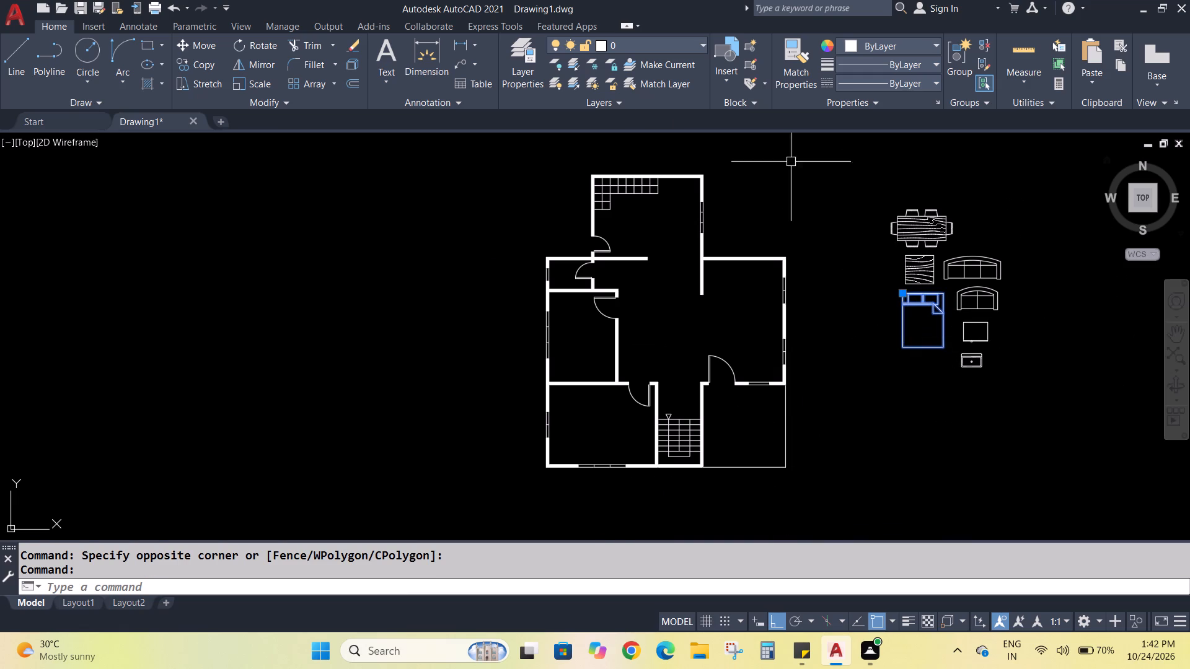
click(183, 45)
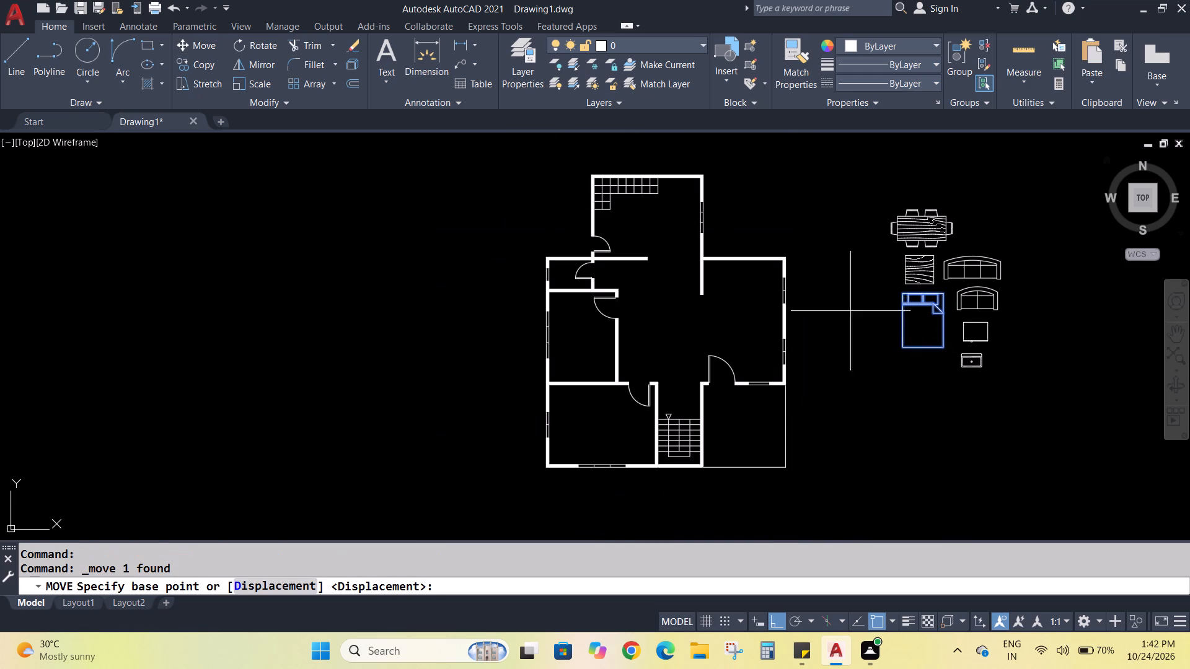
click(900, 297)
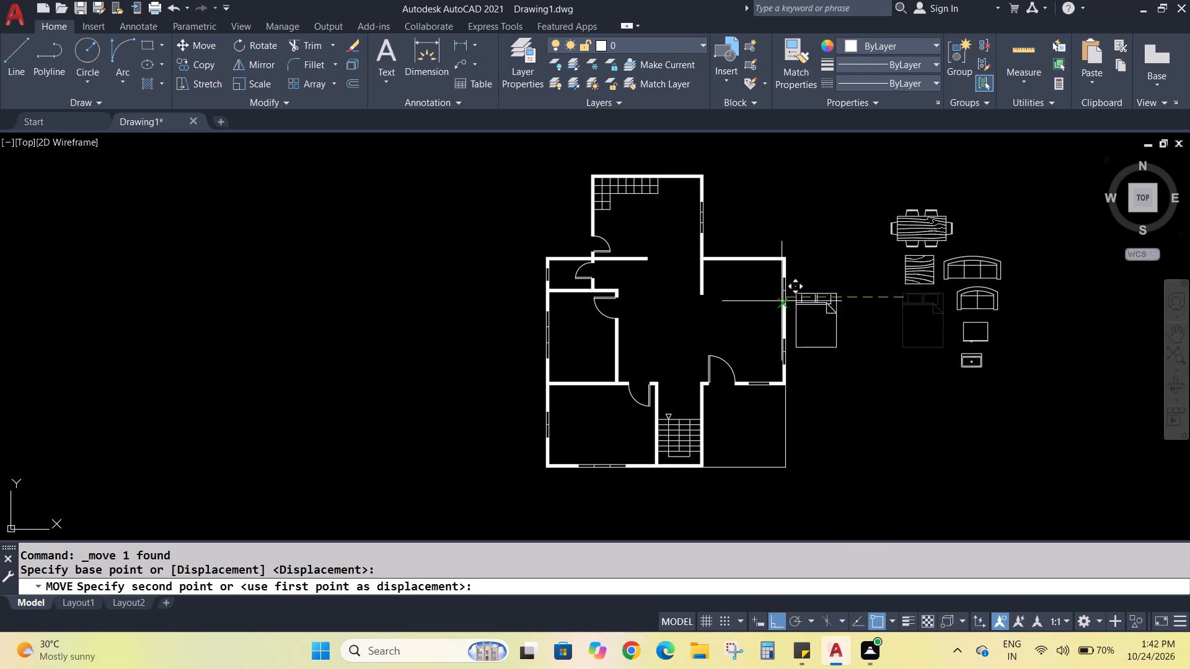
click(460, 431)
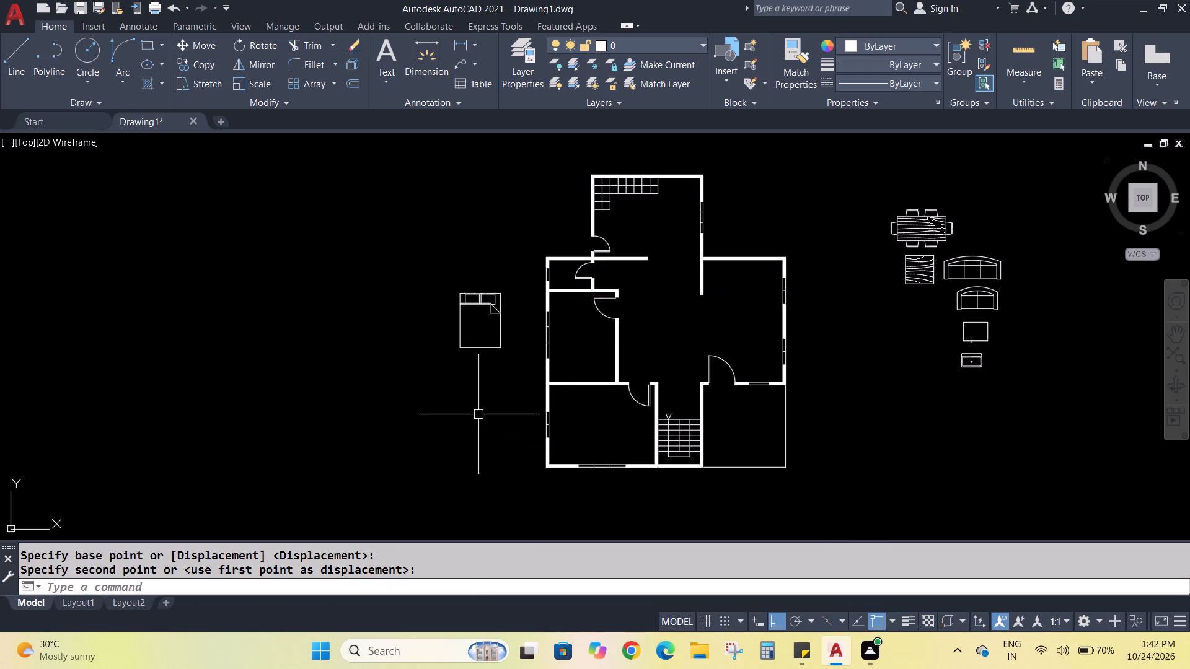
Rotate the bed 90° counterclockwise about its northwest corner so the pillows face west.
scroll(449, 255, up, 1)
middle_drag(500, 429, 467, 301)
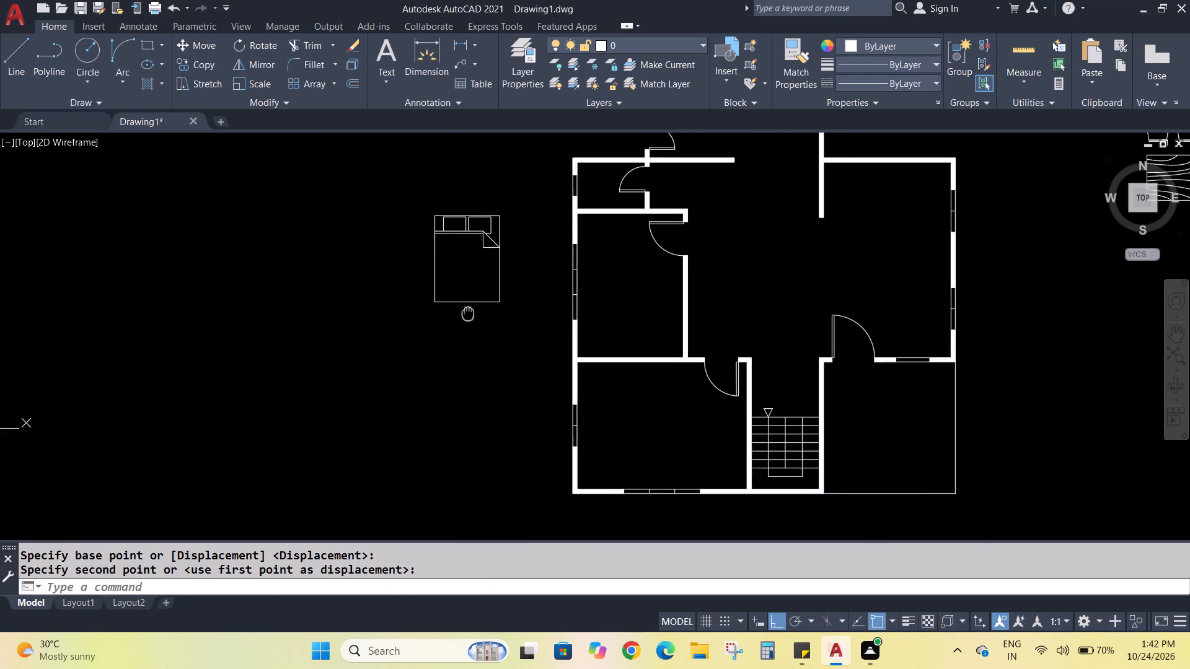
middle_drag(467, 301, 467, 299)
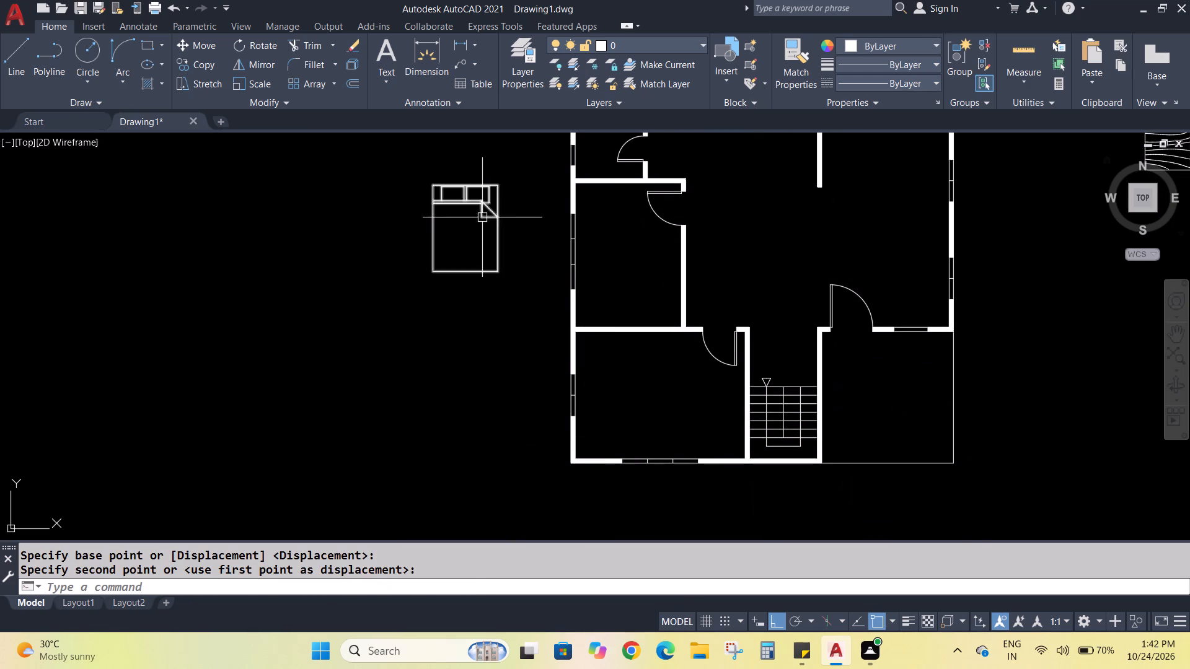
click(472, 206)
click(261, 46)
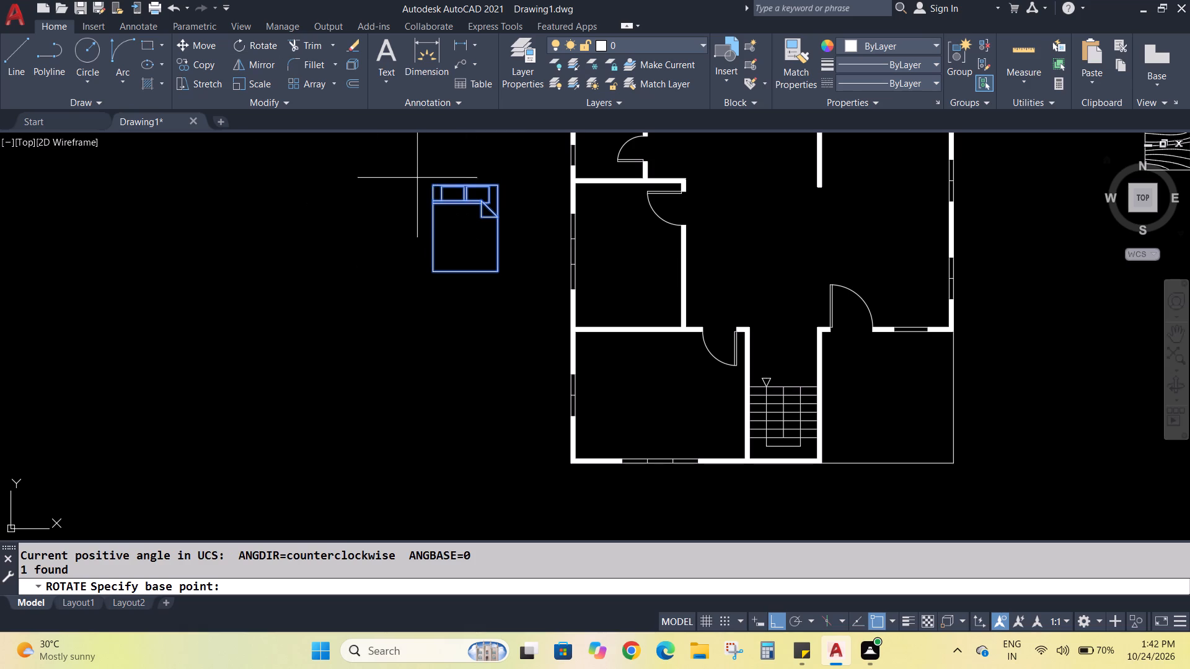
click(430, 185)
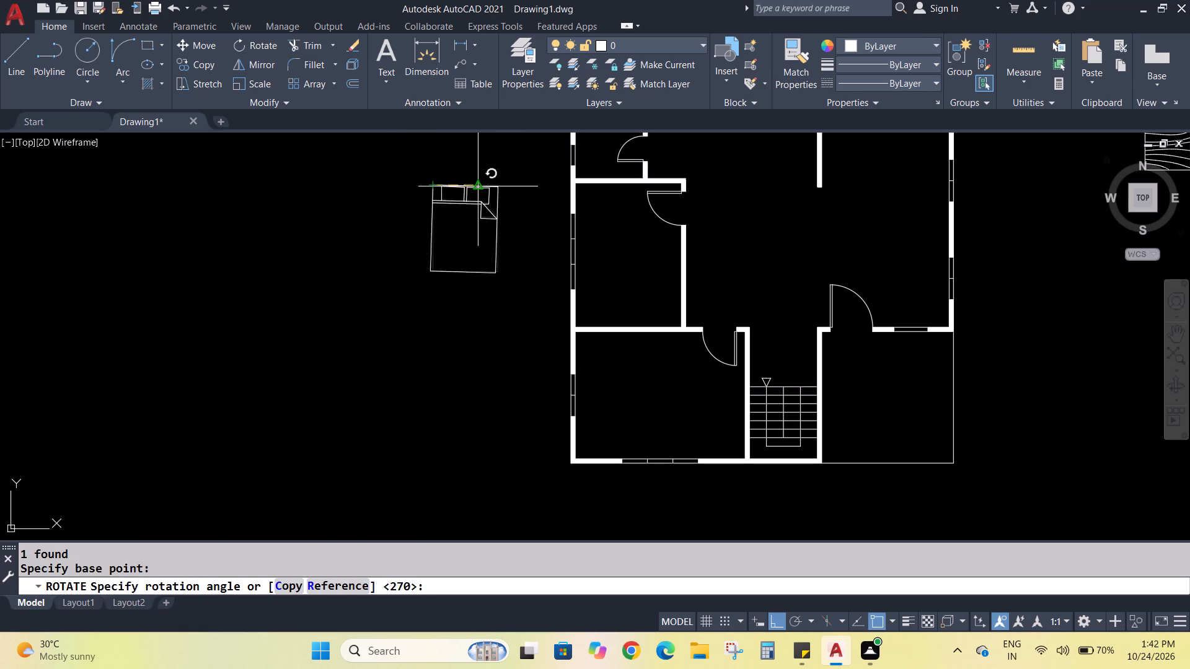
click(451, 146)
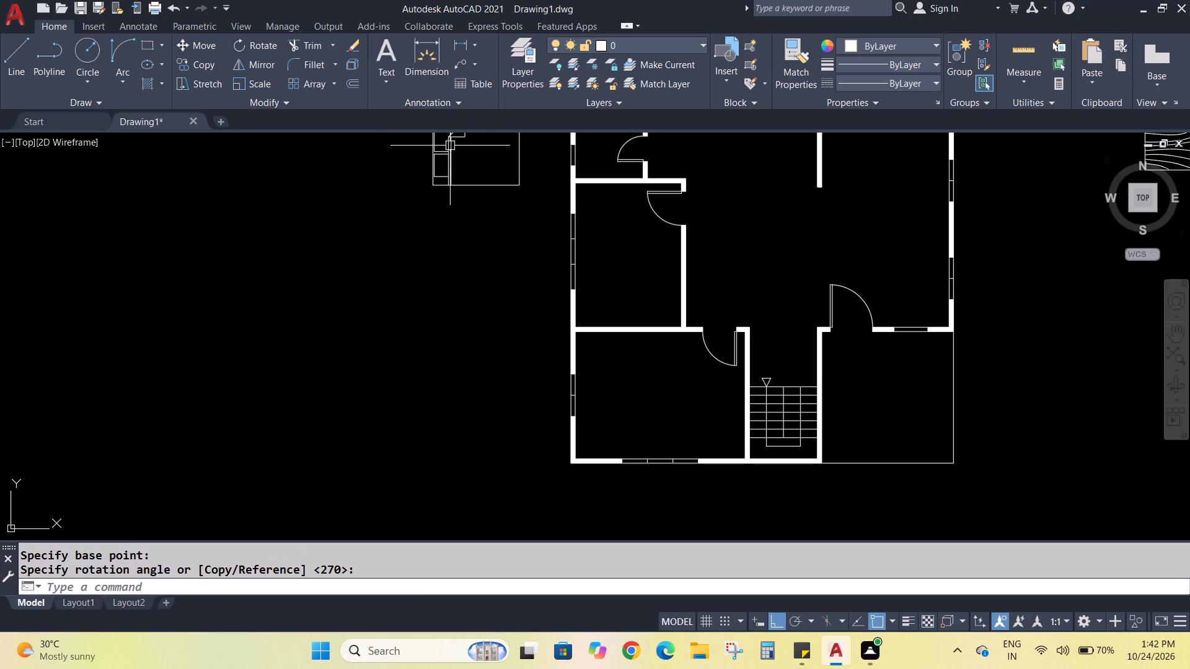
Move the rotated bed straight south until it lies beside the southwest bedroom, outside the west wall.
click(434, 184)
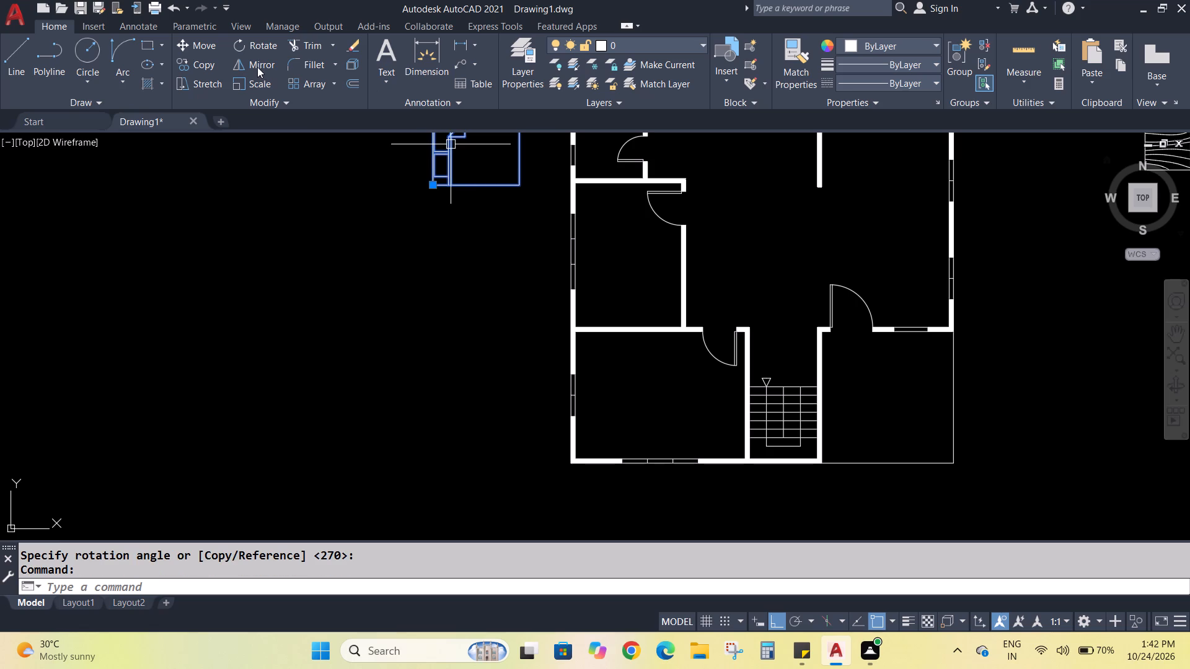
click(209, 45)
click(438, 172)
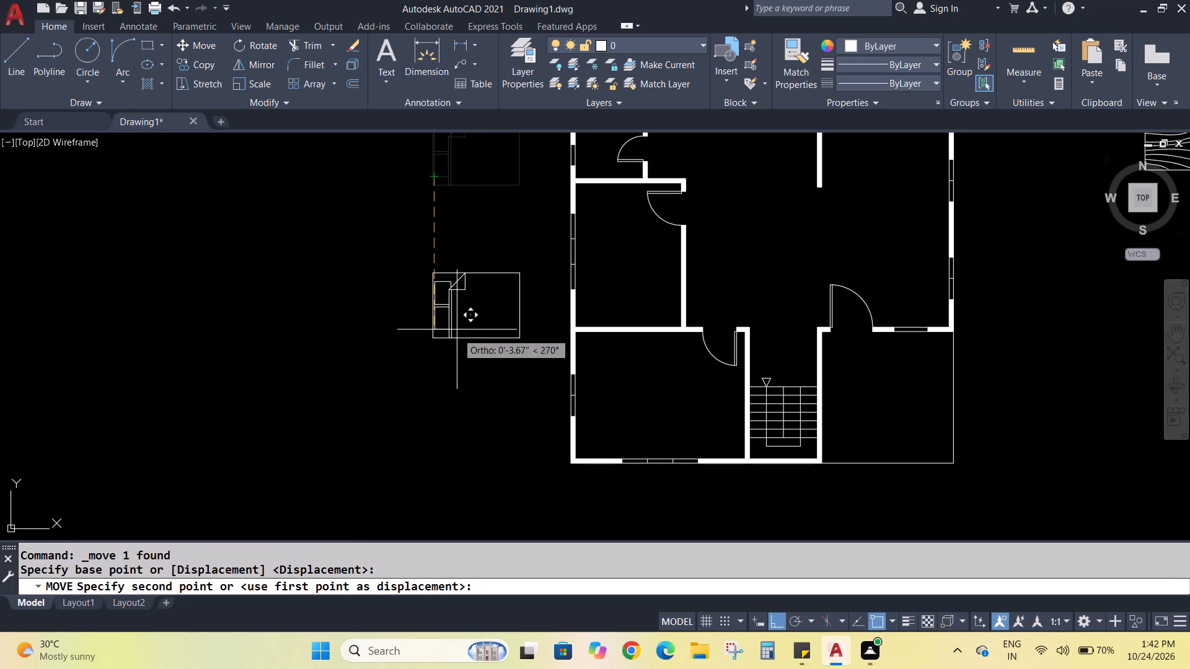
click(457, 418)
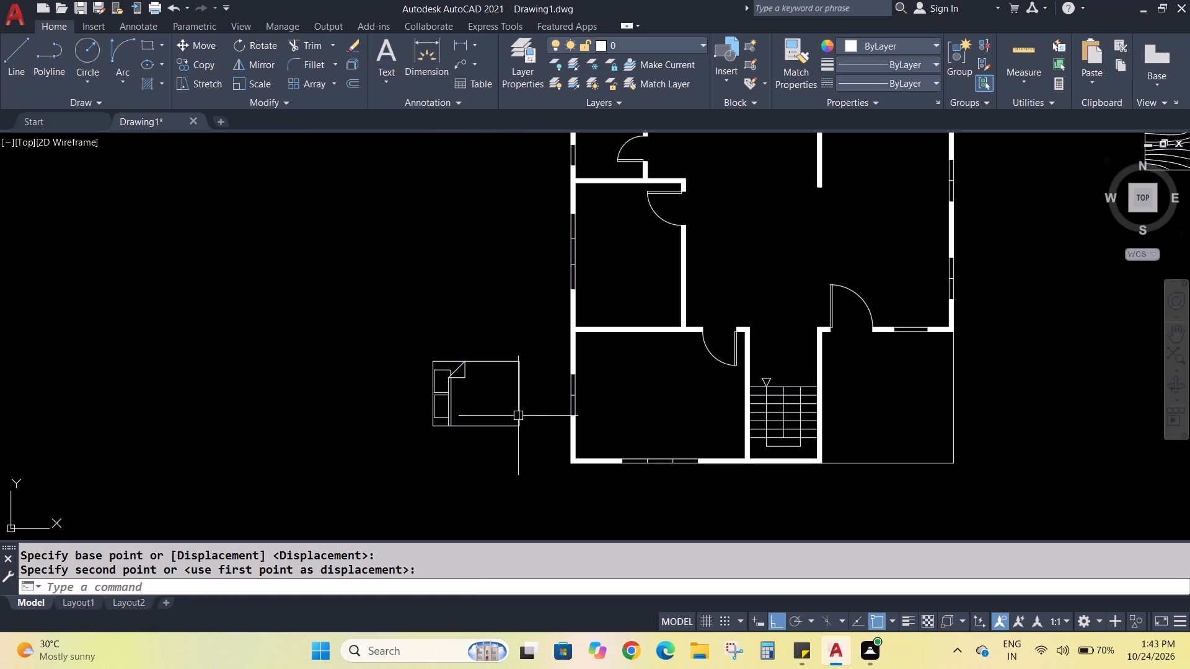
key(Escape)
key(Escape)
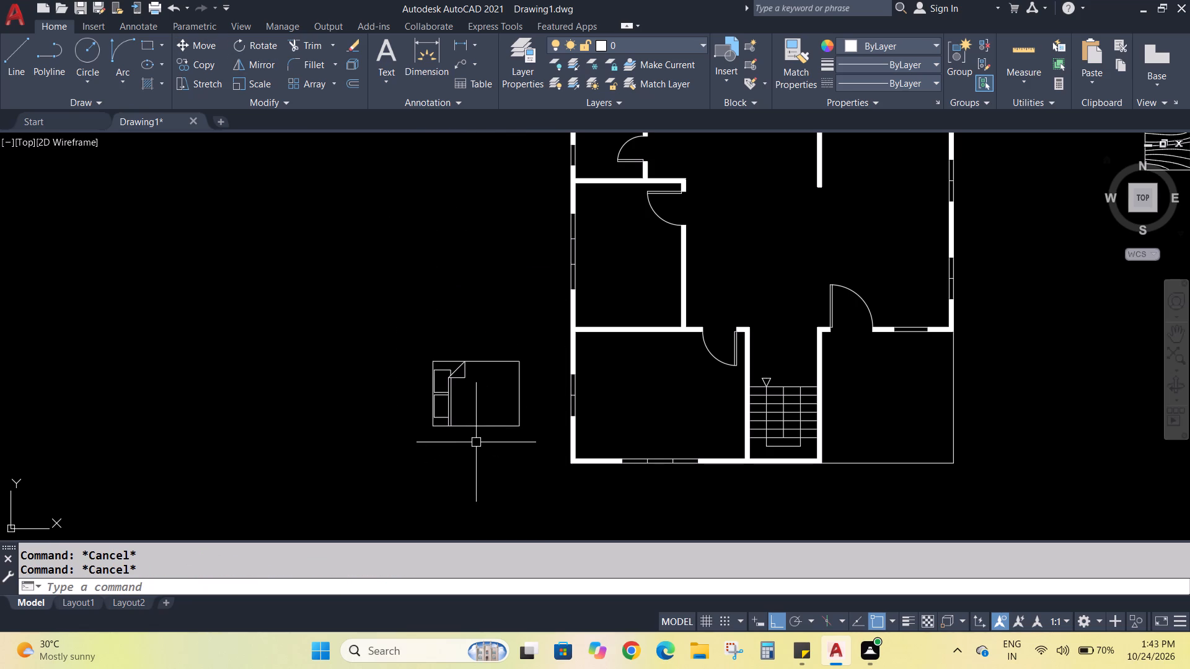
With Ortho off, move the bed by its lower pillow-side corner onto the southwest bedroom's inner southwest corner.
scroll(472, 446, up, 2)
middle_drag(473, 455, 350, 465)
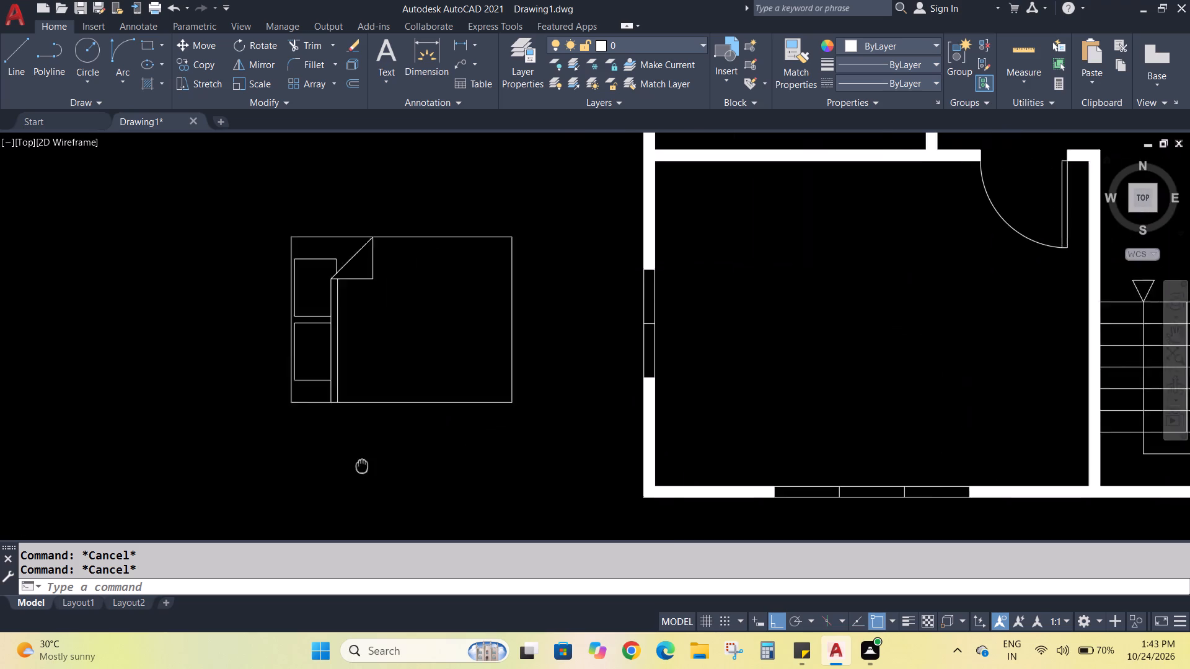
middle_drag(350, 465, 280, 465)
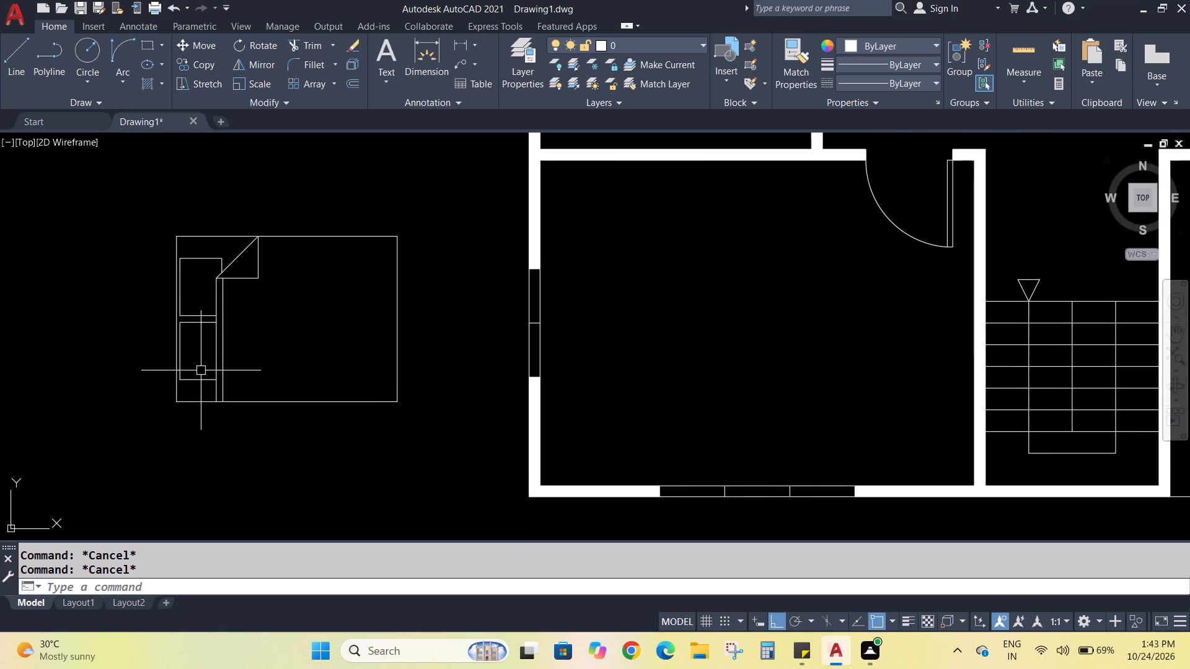
click(209, 378)
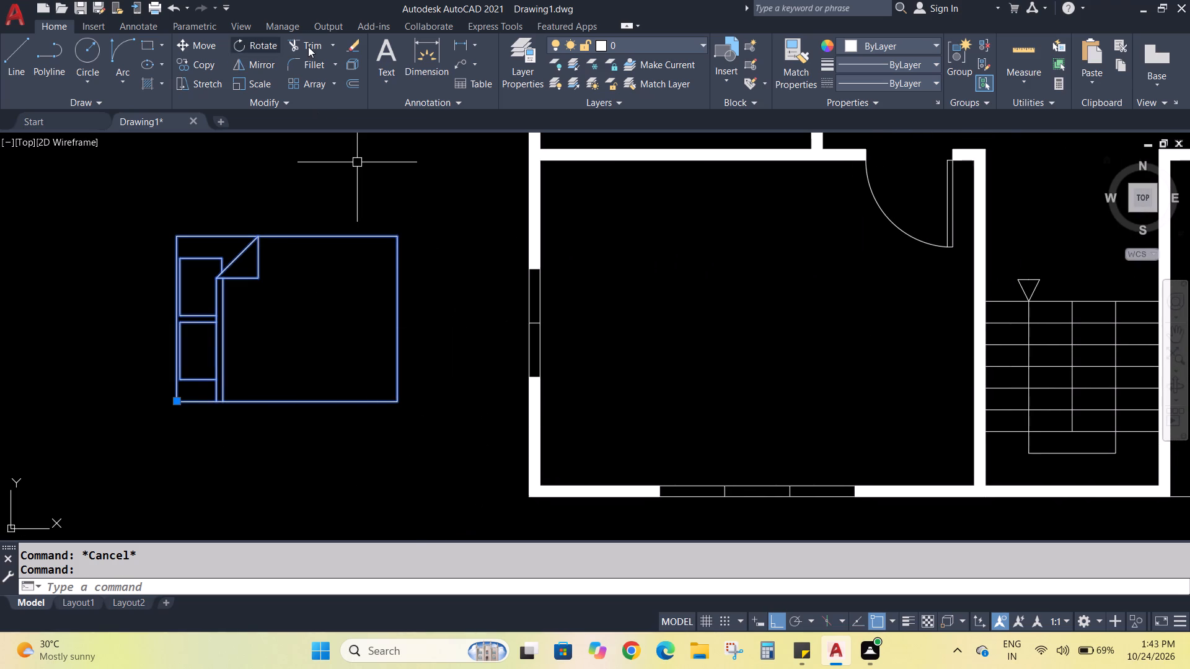
click(198, 43)
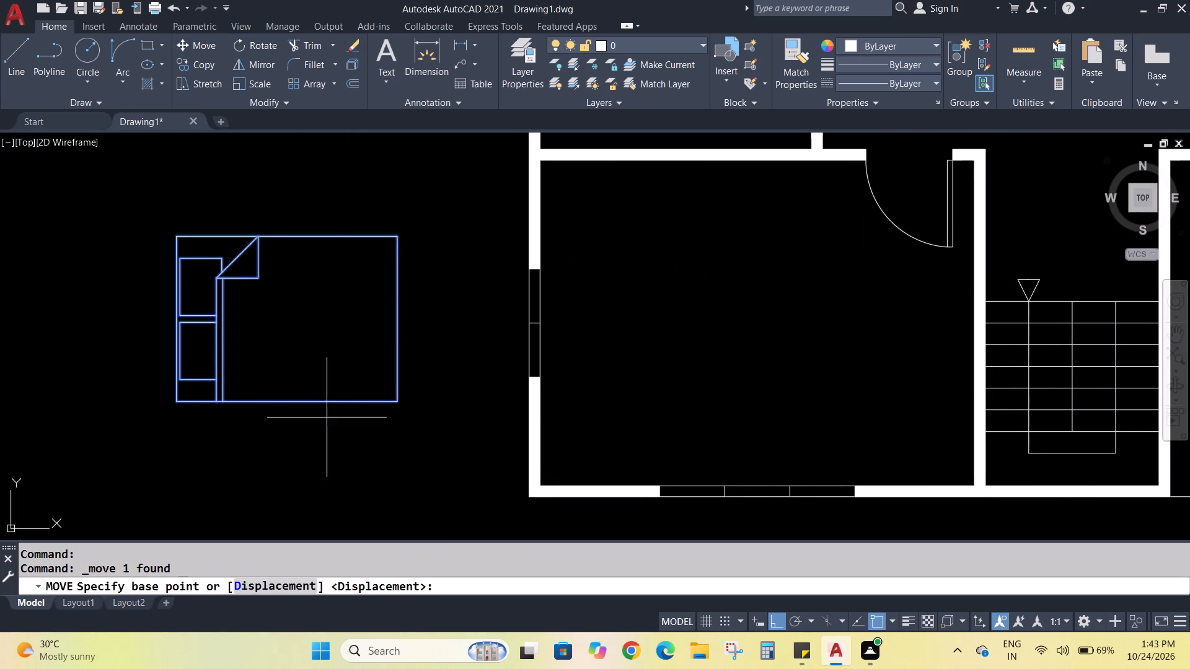
click(176, 403)
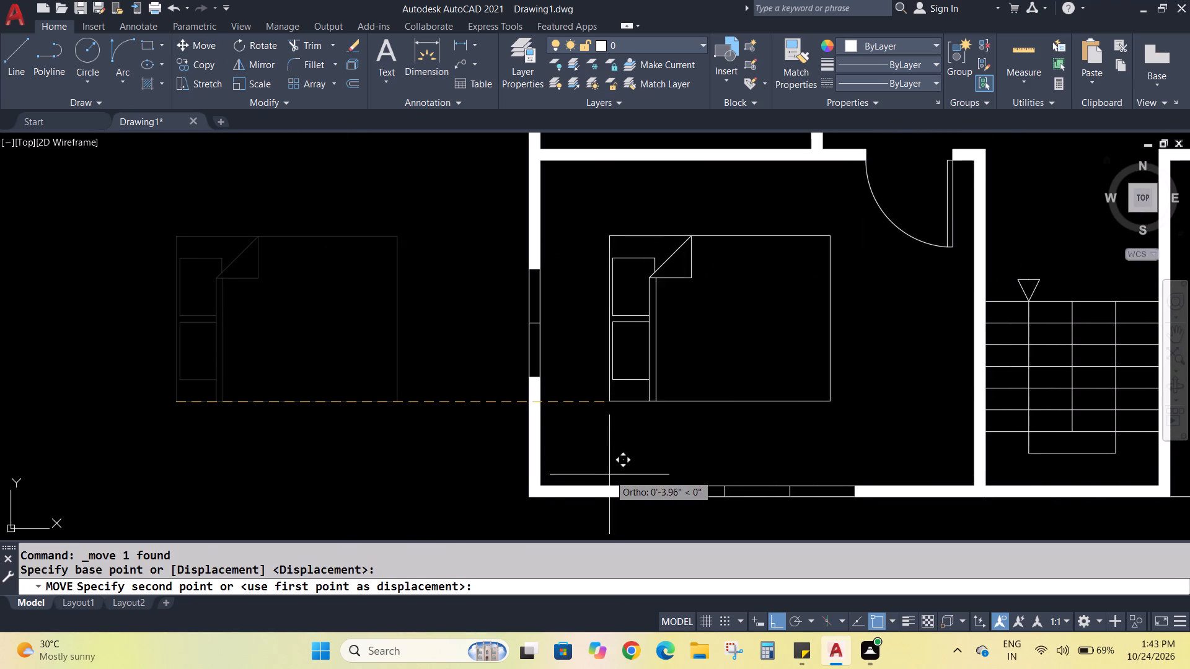
click(775, 622)
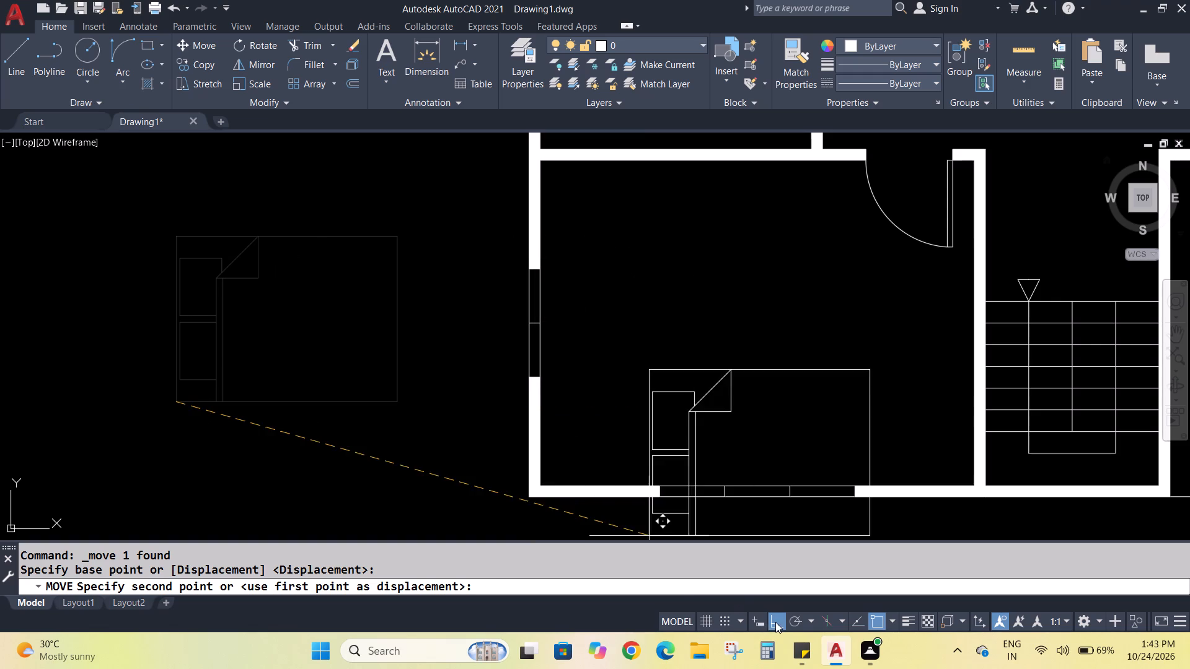
click(540, 483)
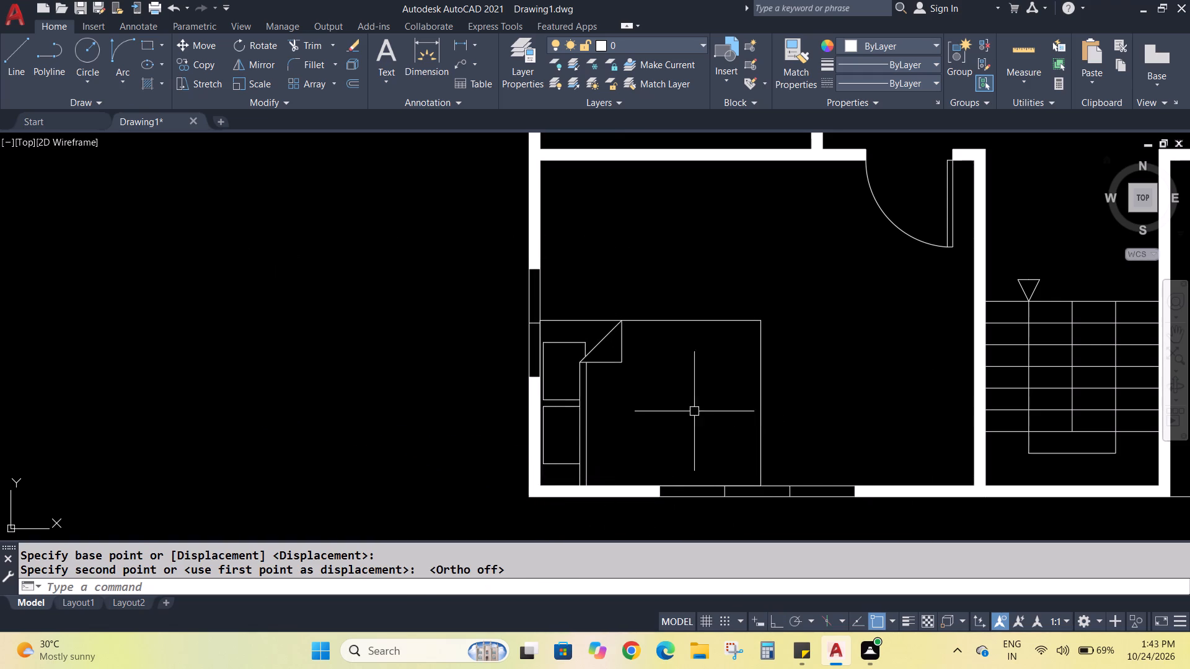
Scale the bed down to about three quarters of its size, based at the bedroom's inner southwest corner.
click(609, 367)
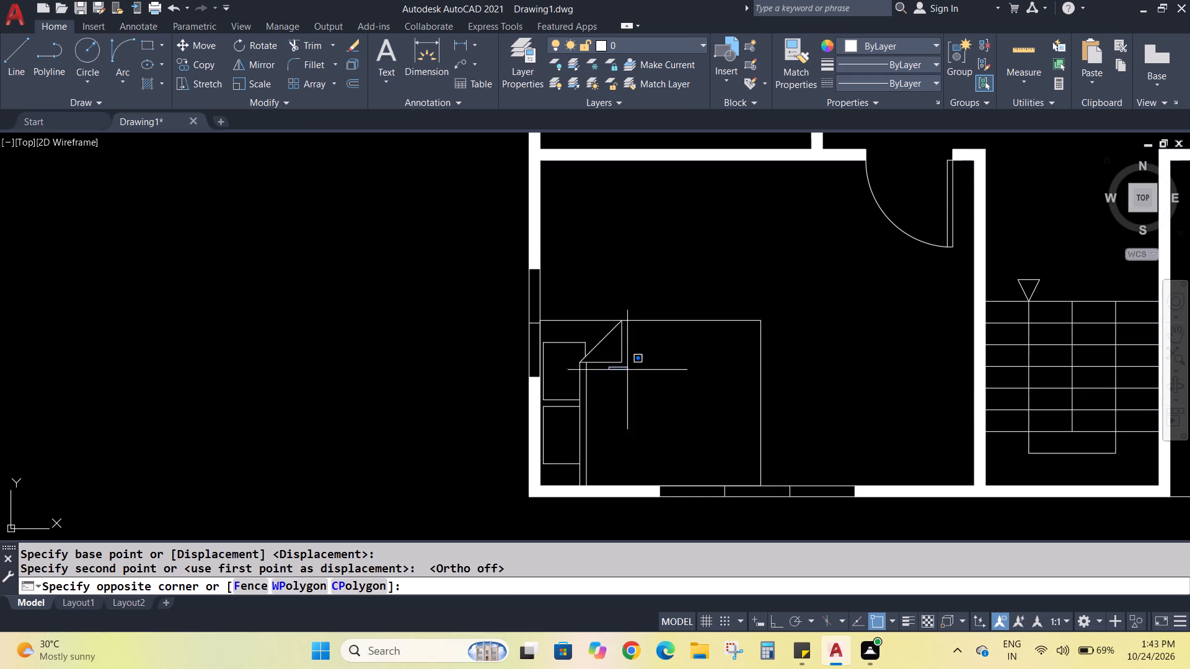
key(Escape)
click(610, 362)
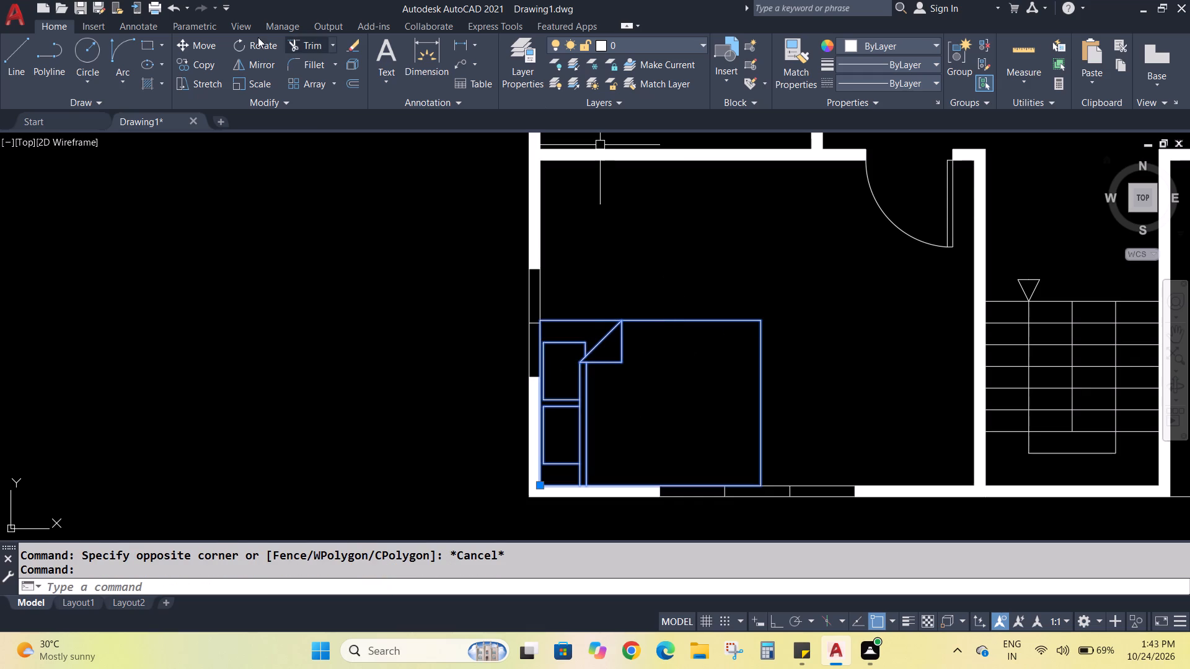
click(250, 86)
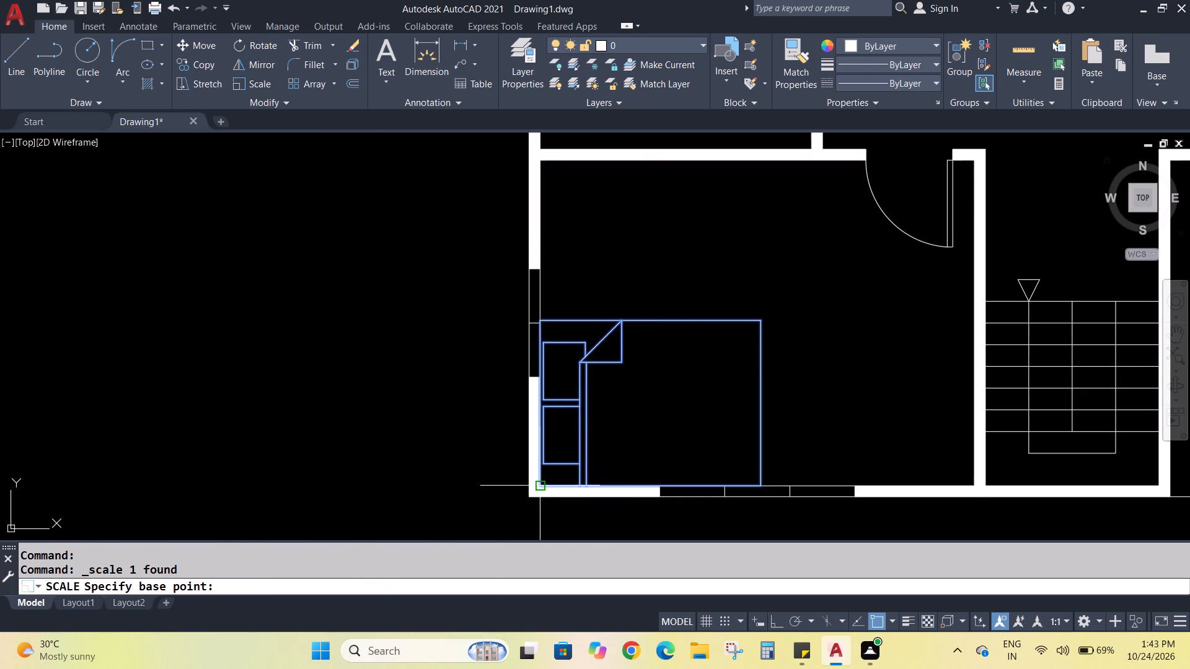
click(544, 488)
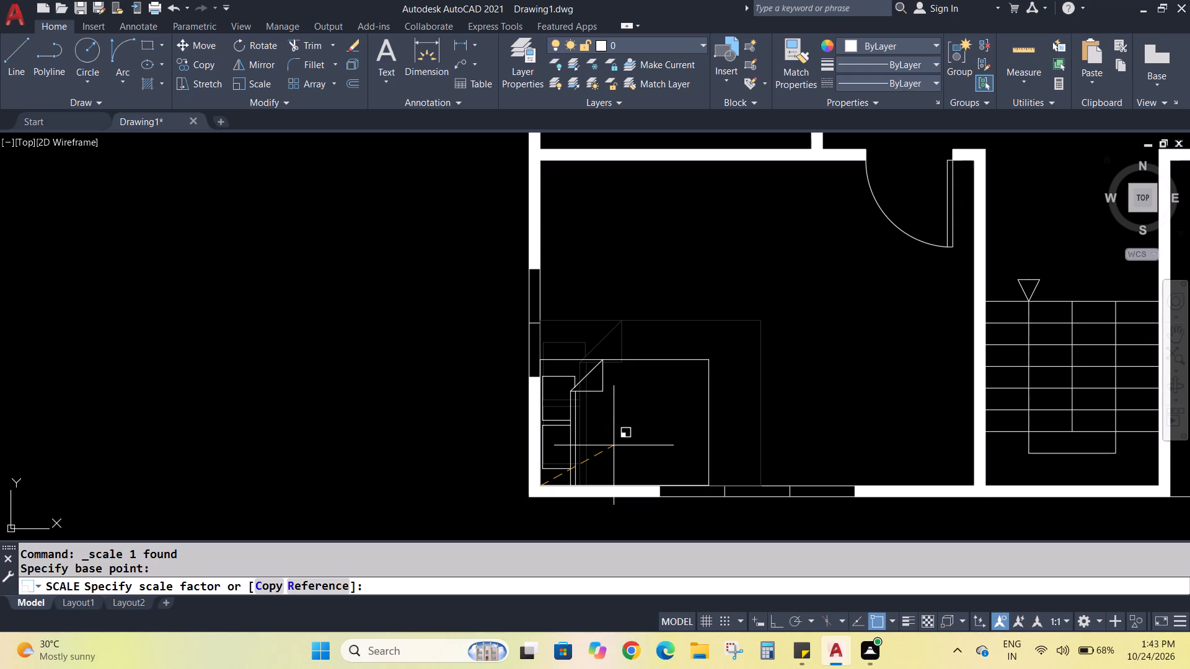
click(614, 445)
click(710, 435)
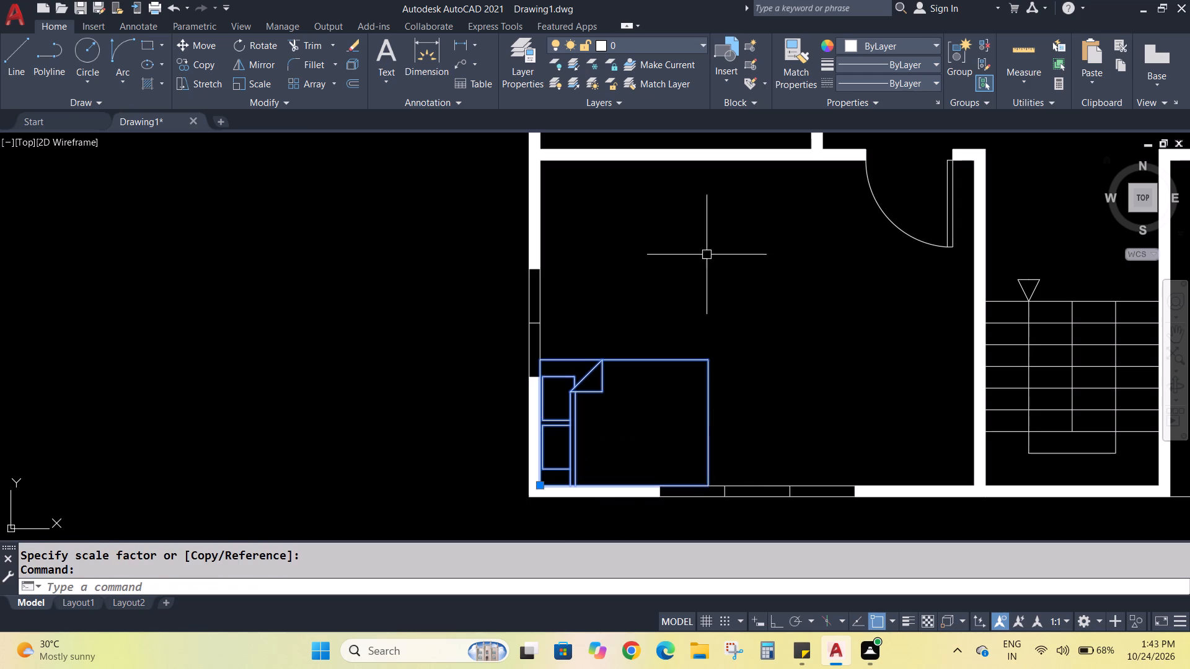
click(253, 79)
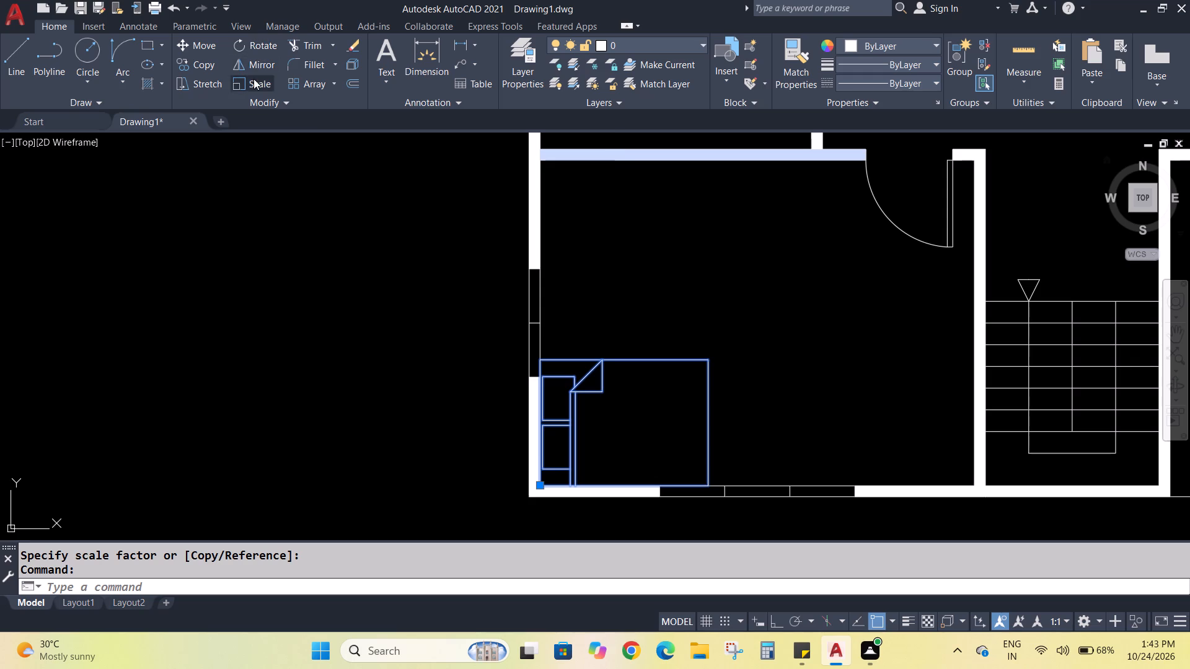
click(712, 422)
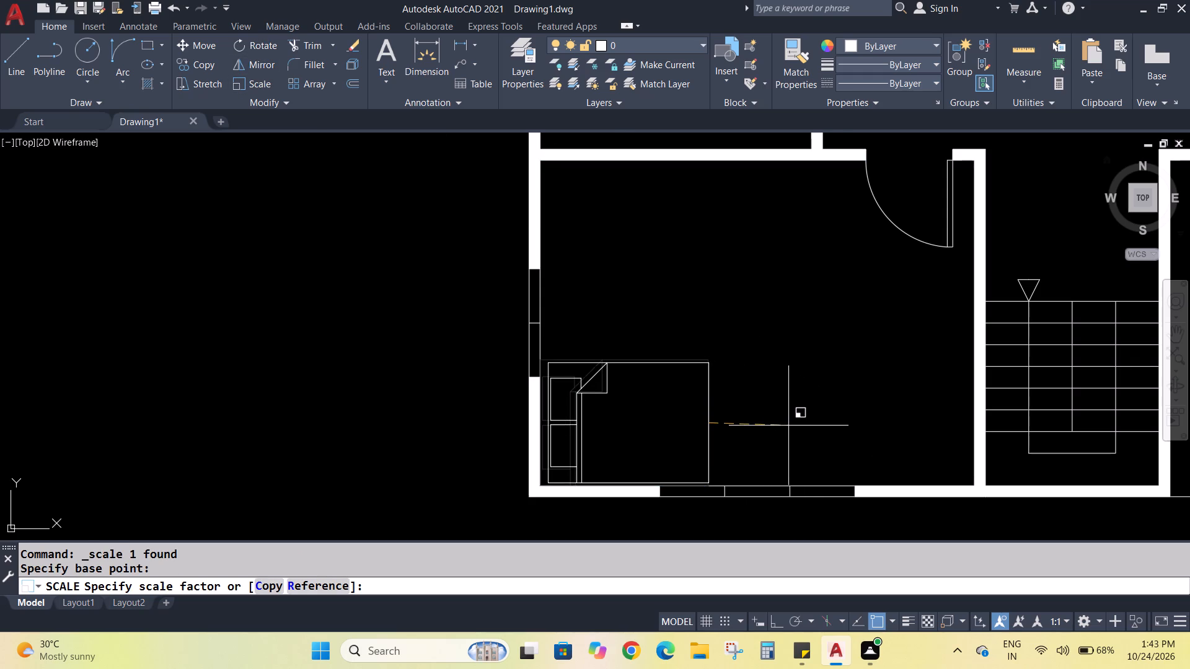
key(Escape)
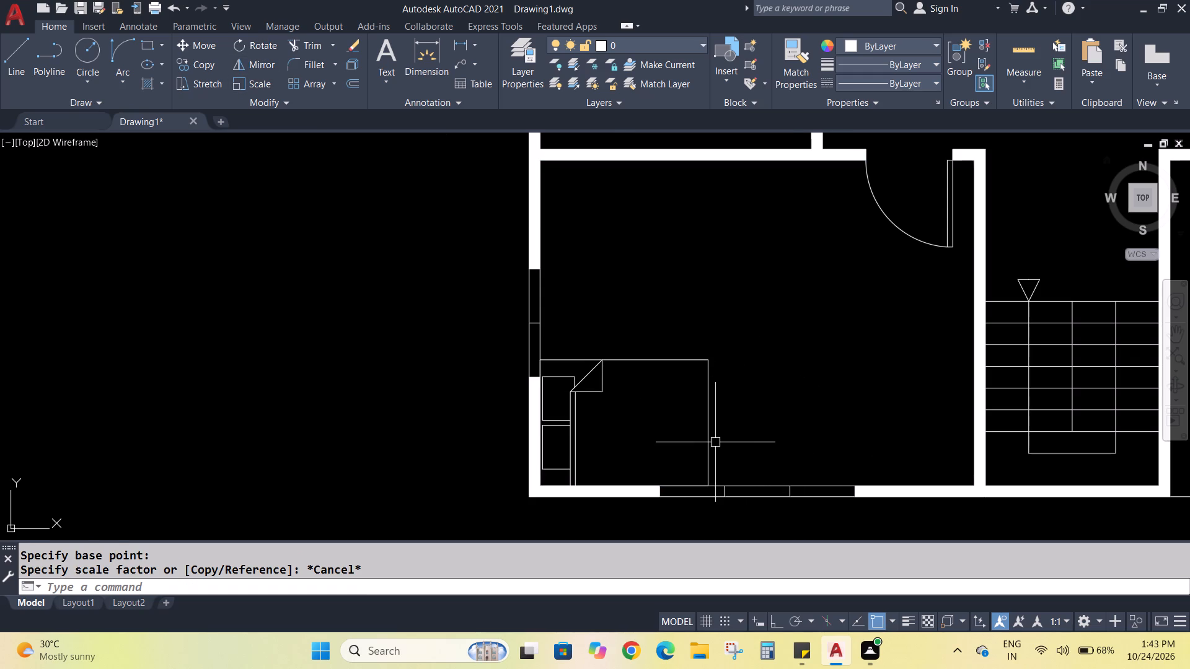
Copy the bed from the southwest bedroom's inner southwest corner to the matching corner of the bedroom directly north.
click(599, 365)
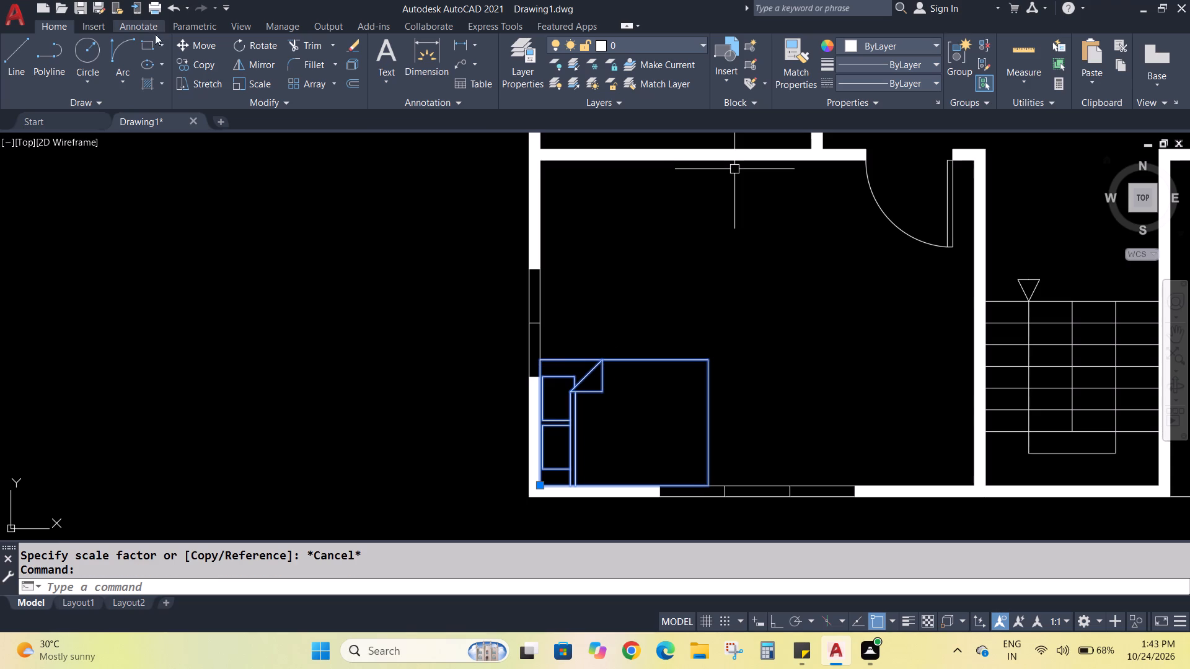
click(209, 64)
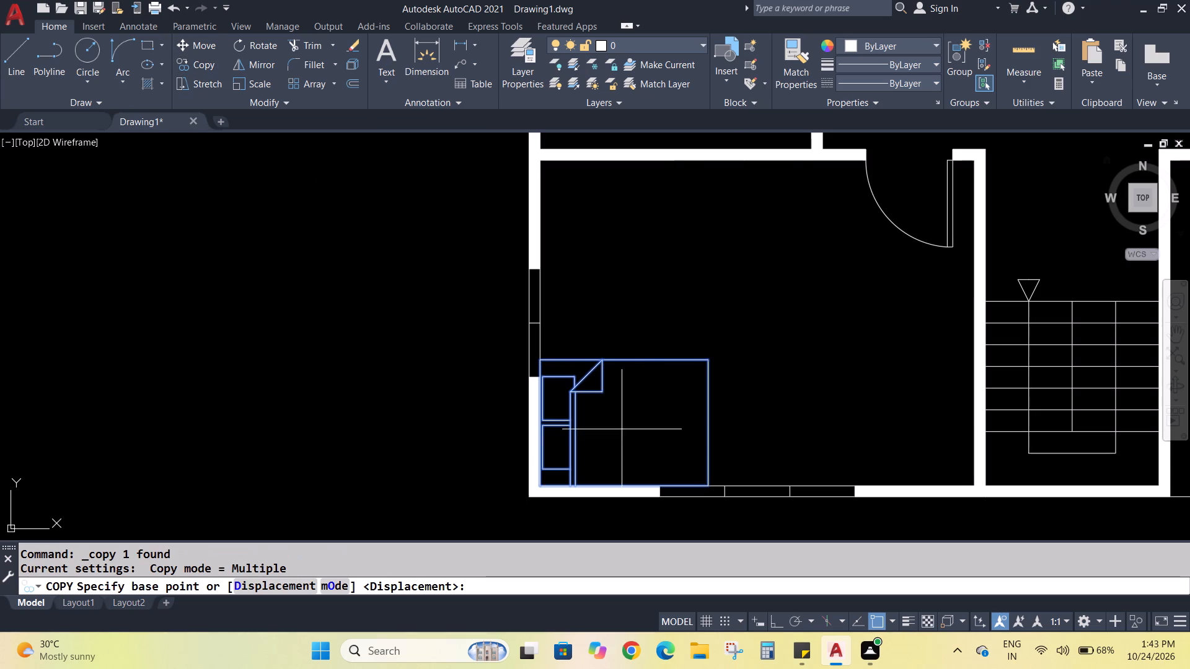
click(543, 488)
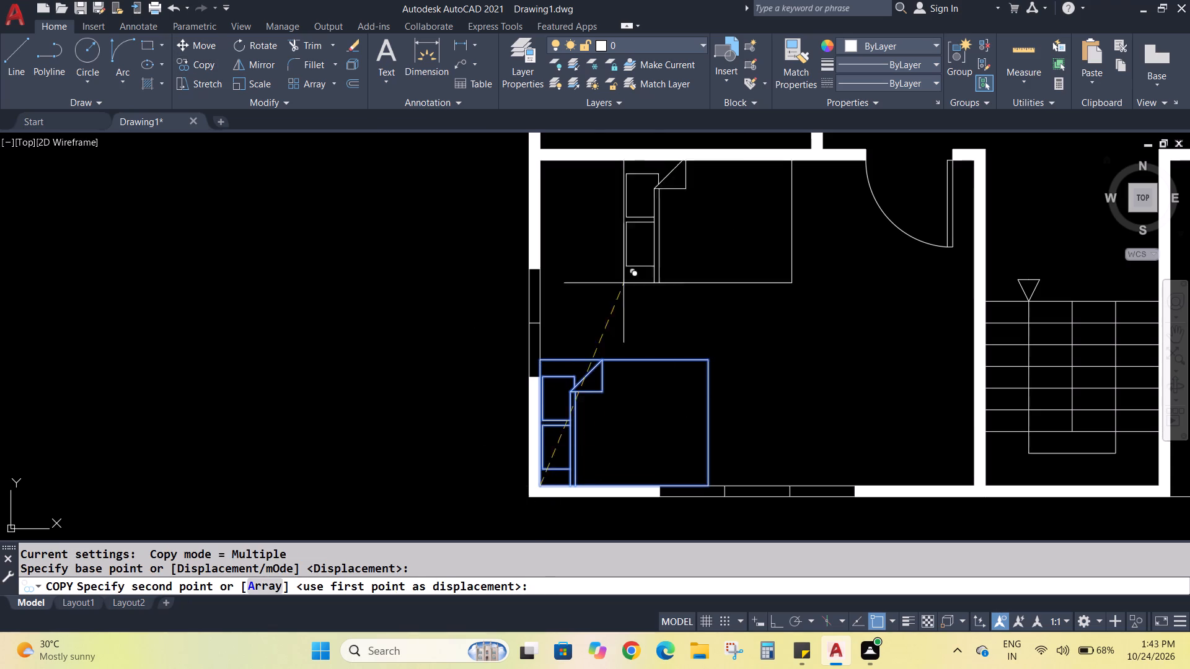
scroll(554, 324, down, 2)
scroll(553, 244, up, 3)
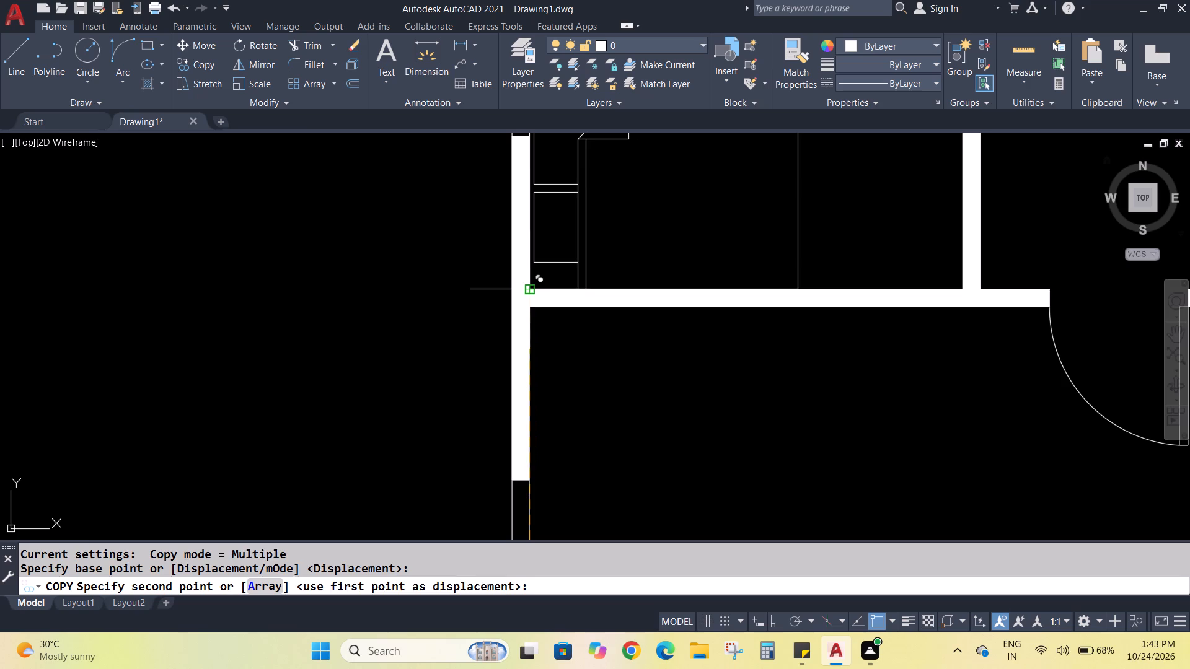
click(534, 290)
key(Escape)
Move the six-chair dining table from the blocks east of the plan into the central hall, east of the upper bedroom.
scroll(641, 349, down, 3)
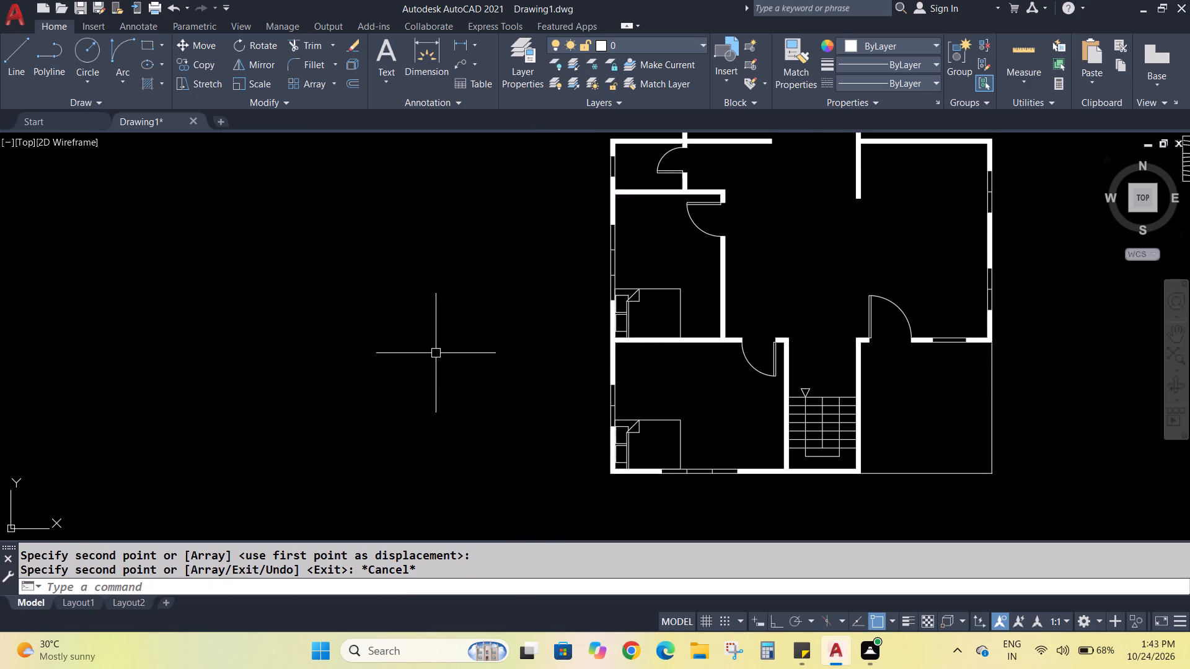
middle_drag(1132, 359, 910, 374)
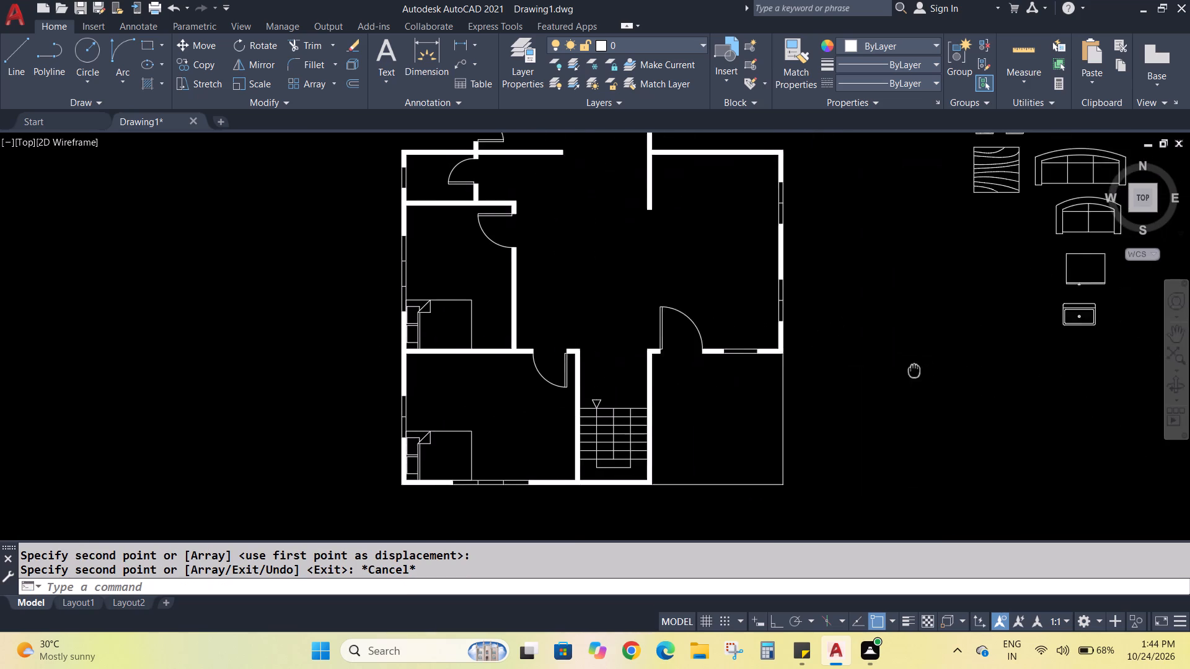
middle_drag(910, 374, 876, 439)
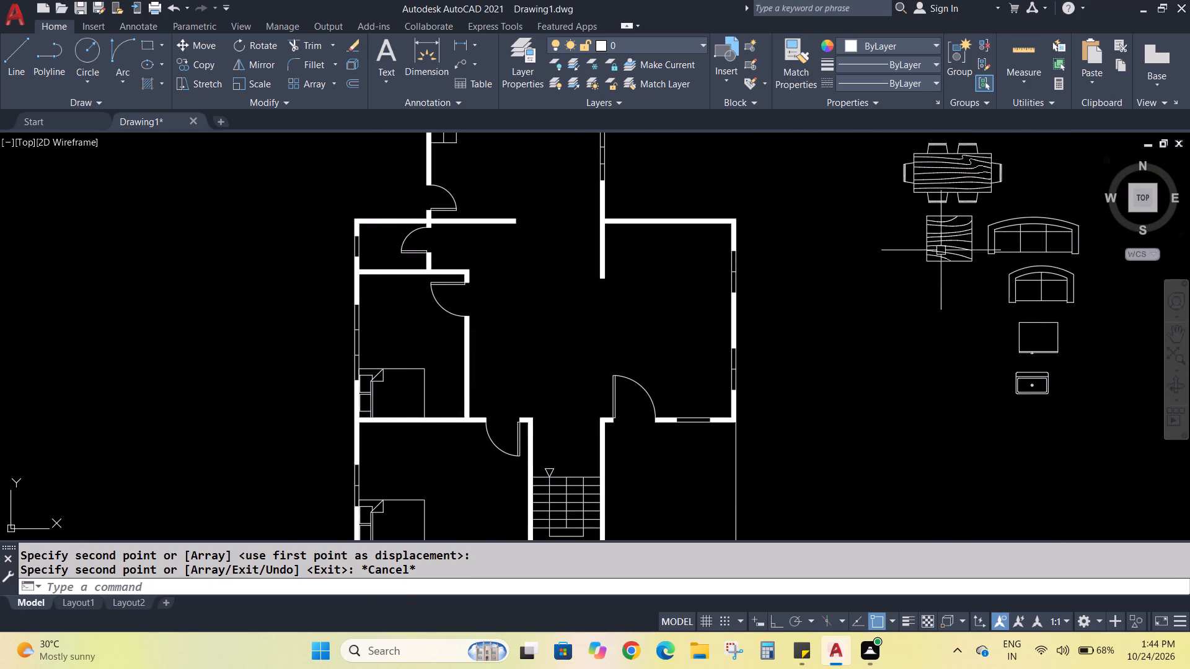
click(938, 173)
click(211, 46)
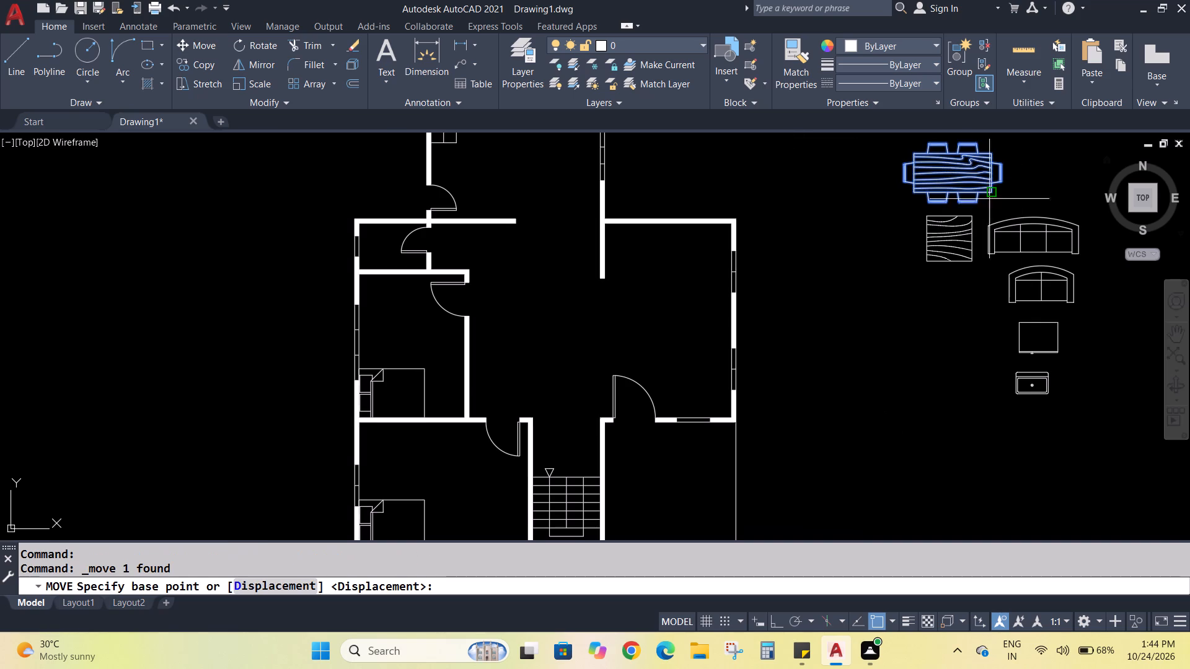
click(953, 170)
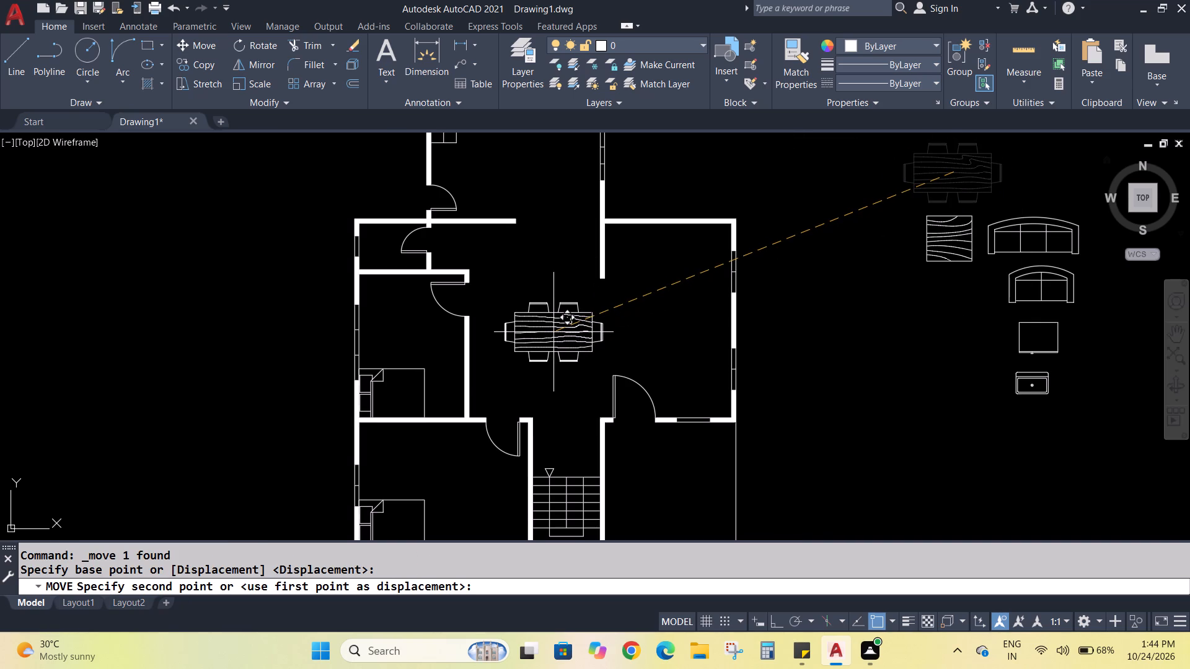
click(553, 332)
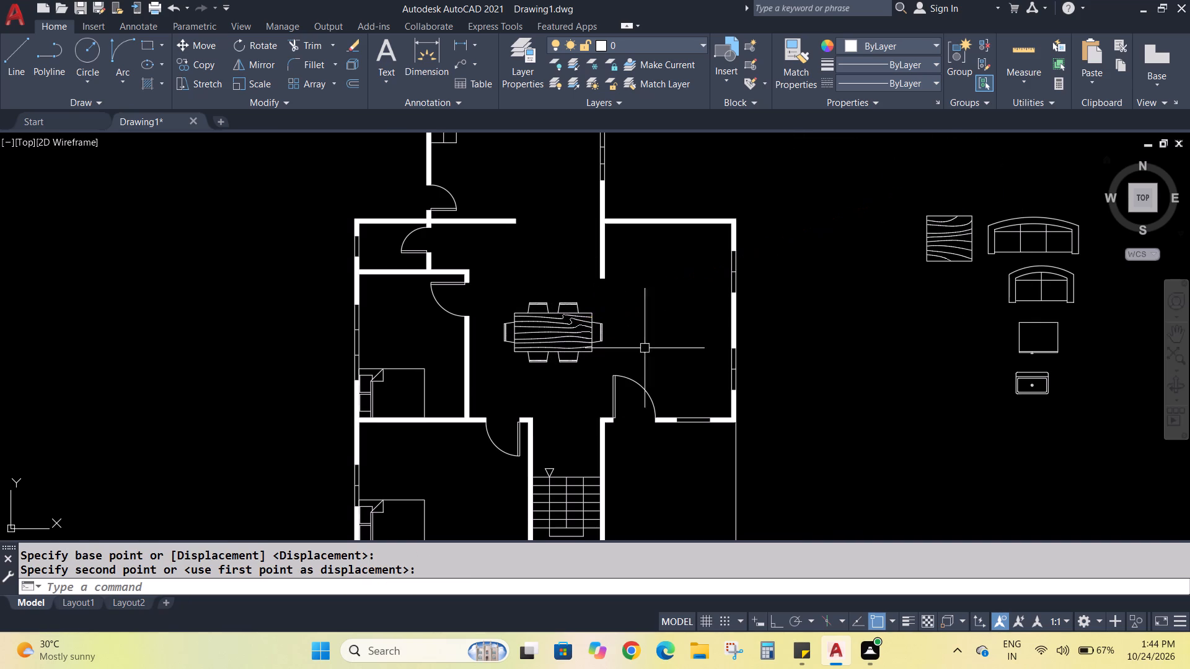
With Ortho on, rotate the dining table to 270° about its tabletop's northeast corner so it runs north-south.
click(591, 331)
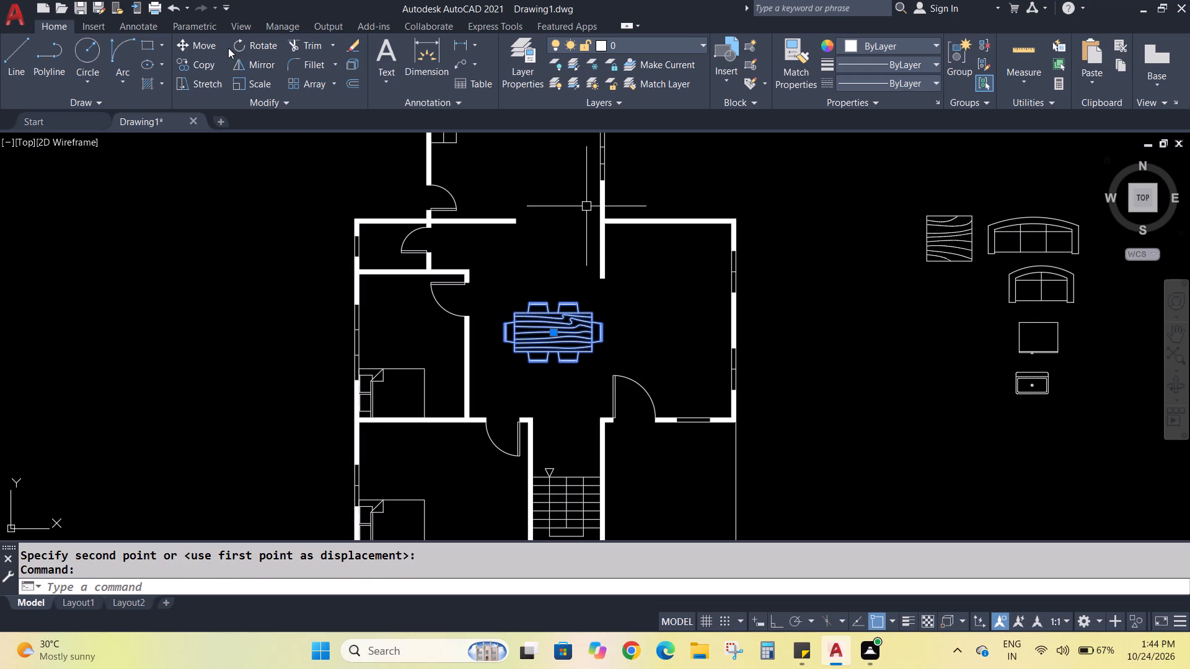
click(246, 46)
click(591, 313)
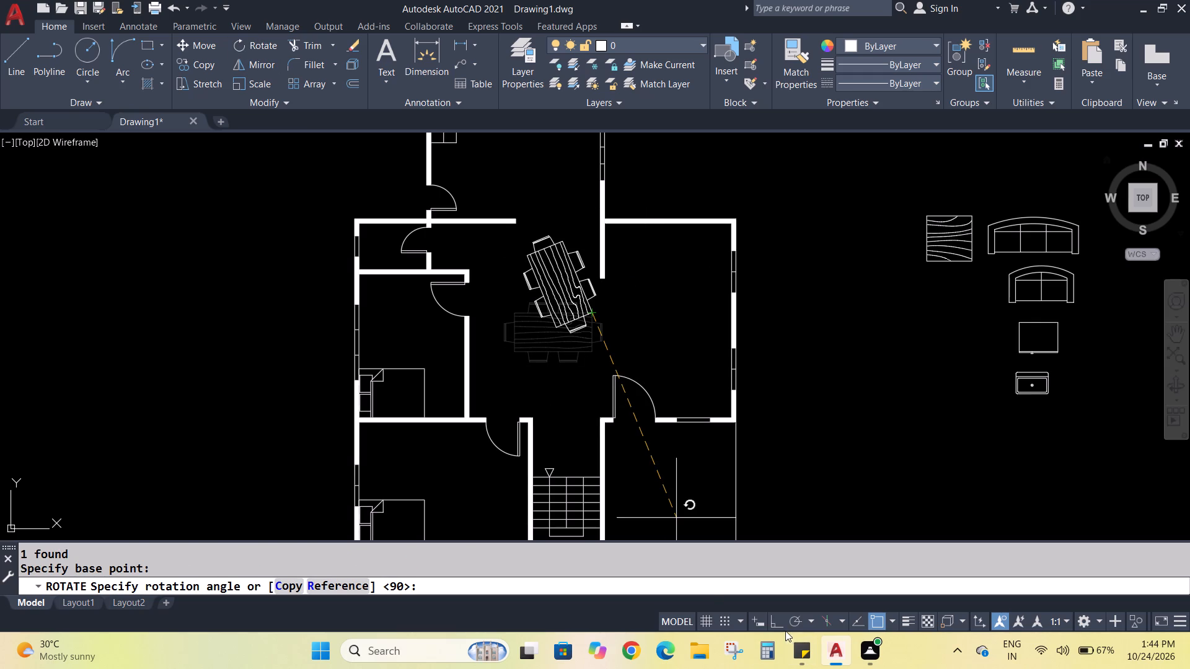
click(774, 619)
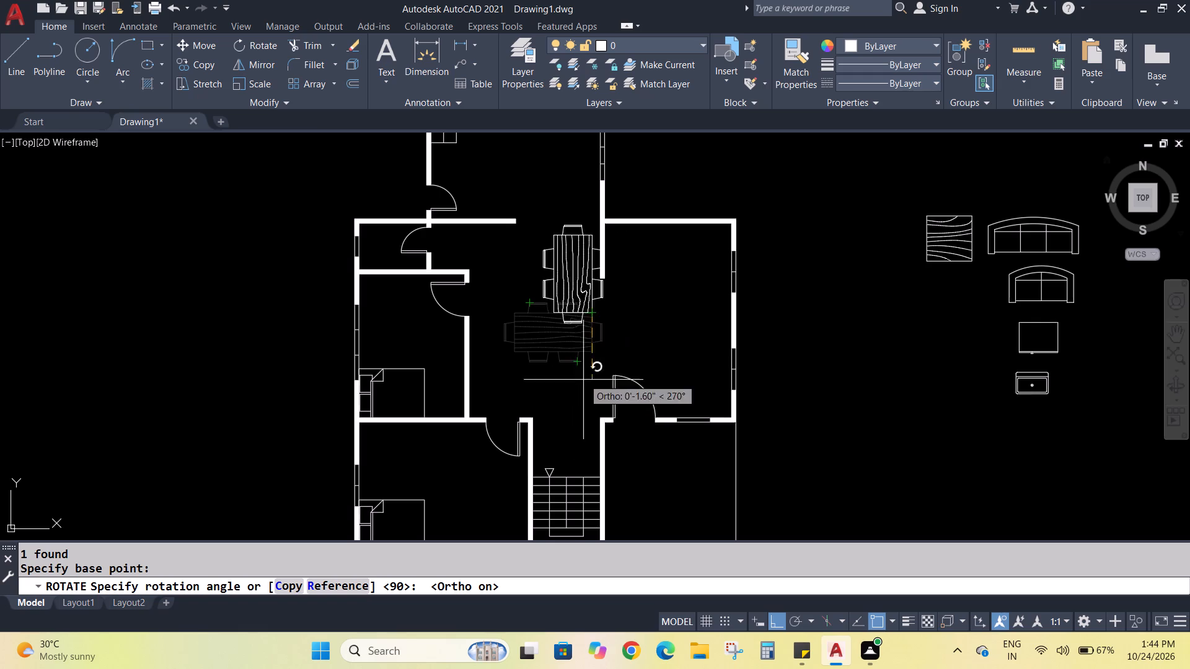
click(581, 394)
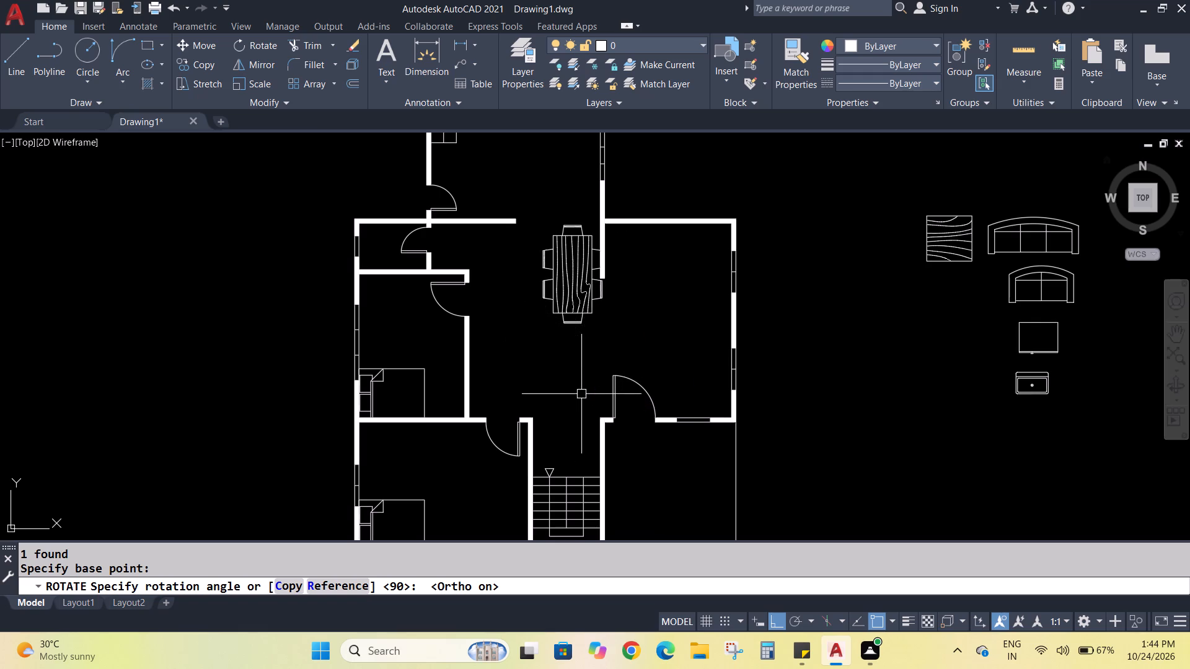
With Ortho off, move the rotated dining table southwest to the middle of the central hall, clear of the wall.
click(551, 302)
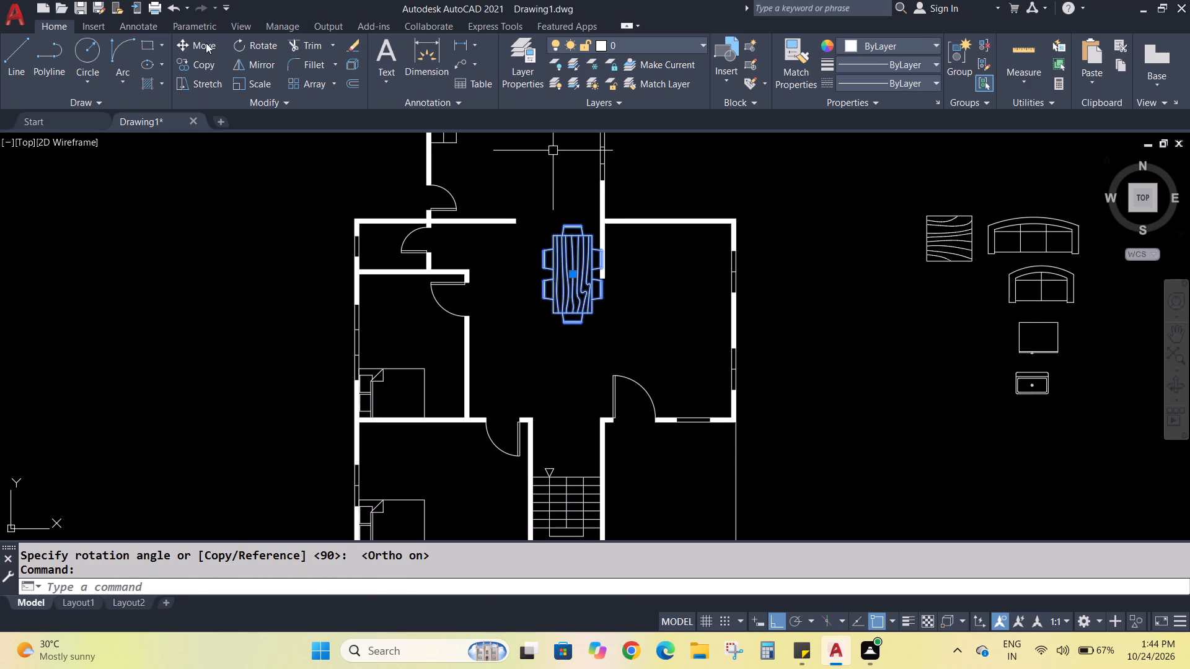
click(205, 43)
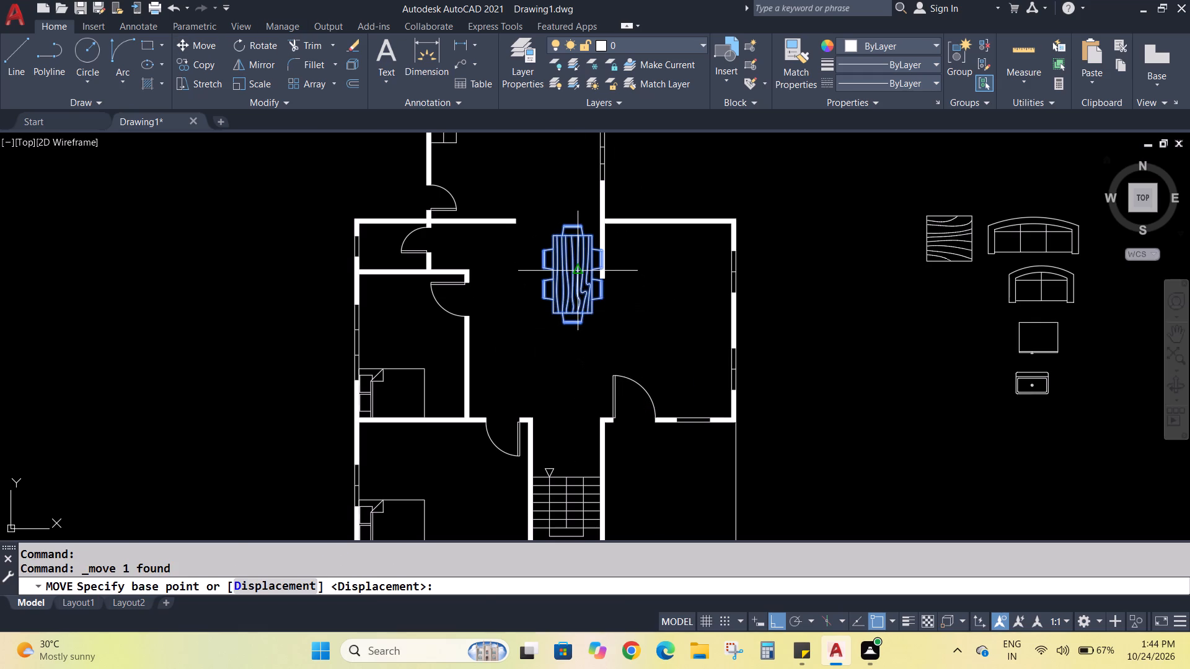
click(573, 275)
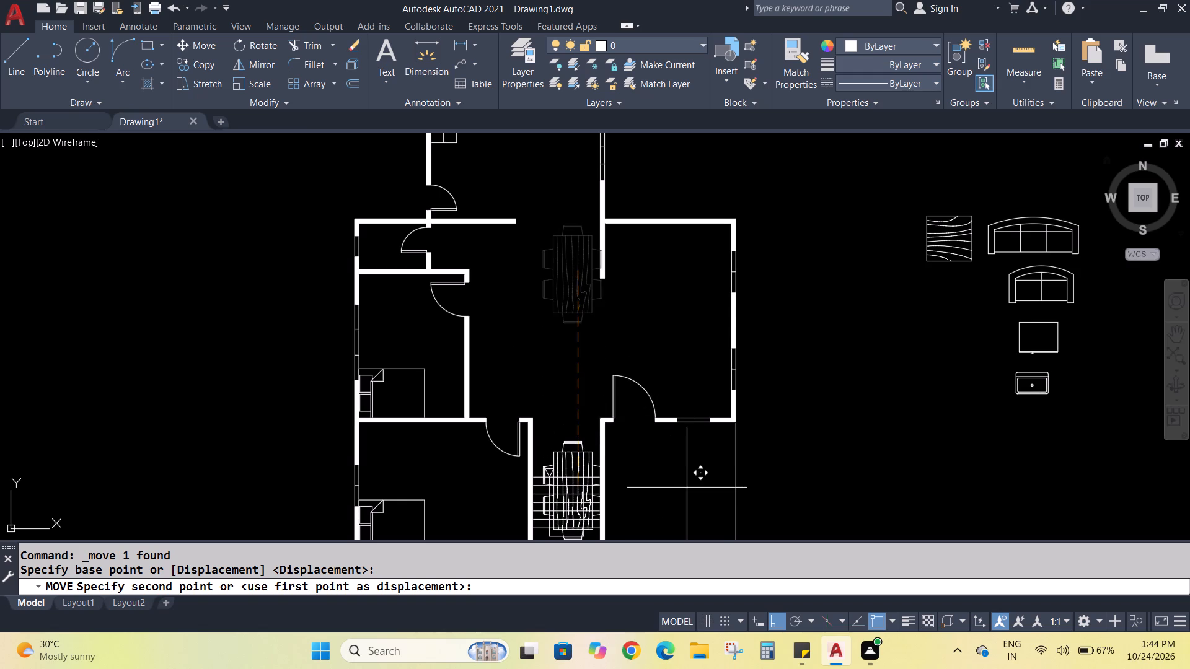
click(776, 627)
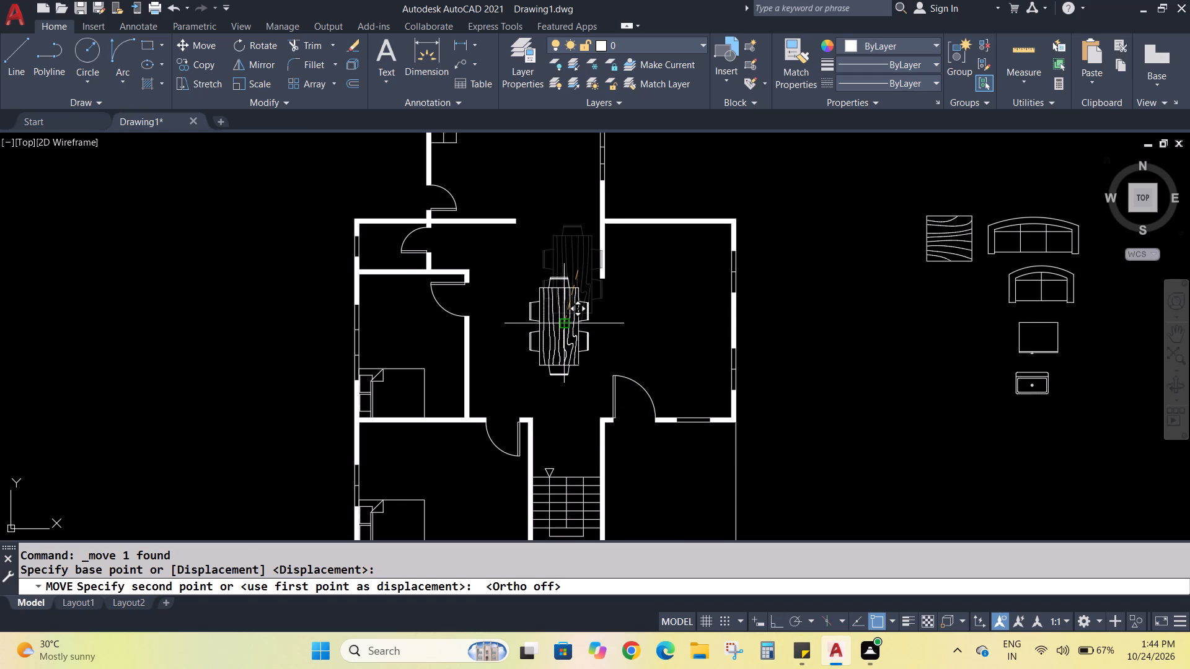
click(566, 325)
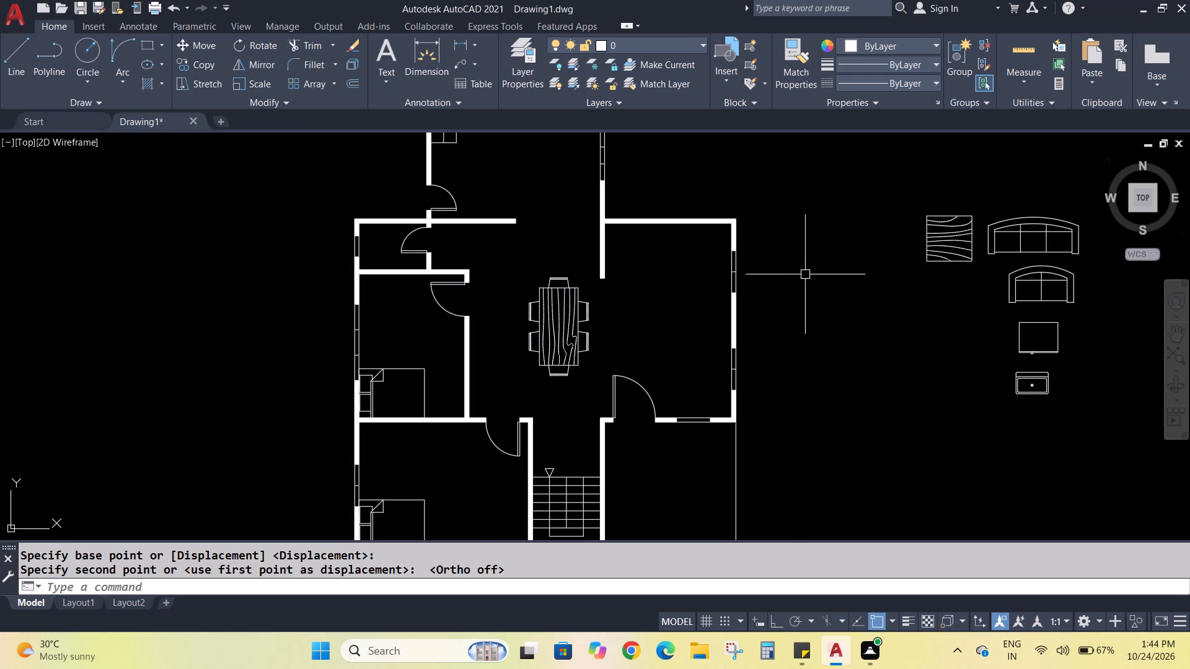
Move the rectangular refrigerator block from east of the plan into the kitchen, between the tiled counter and the east wall.
middle_drag(809, 265, 820, 403)
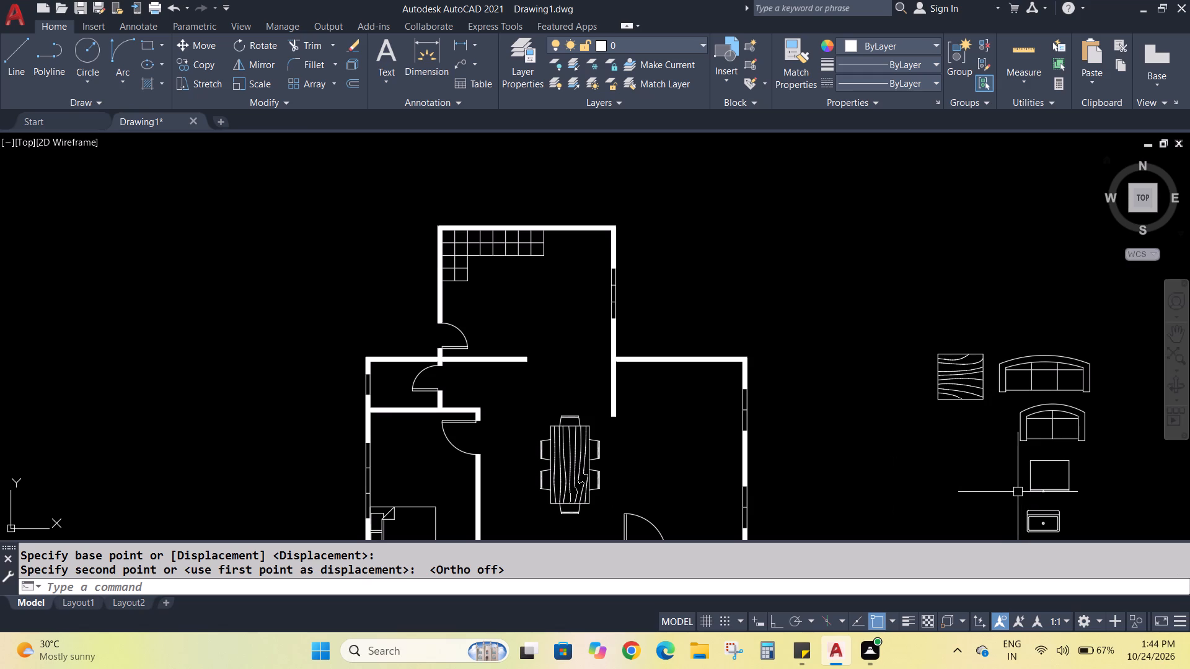
click(1030, 487)
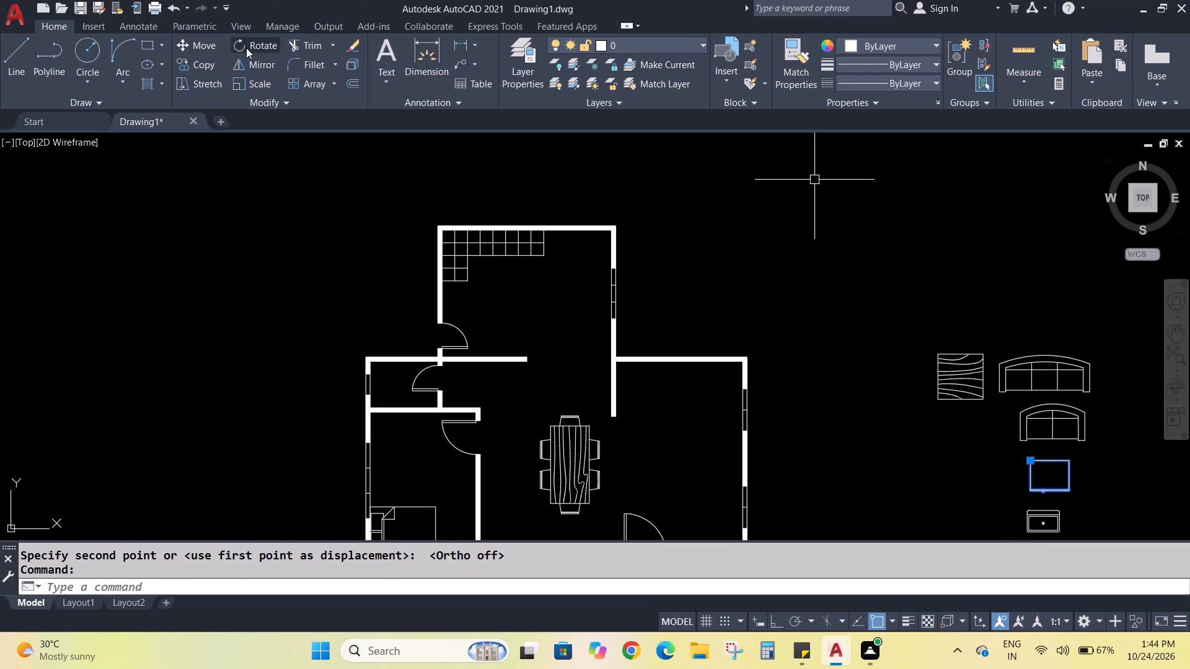
click(206, 50)
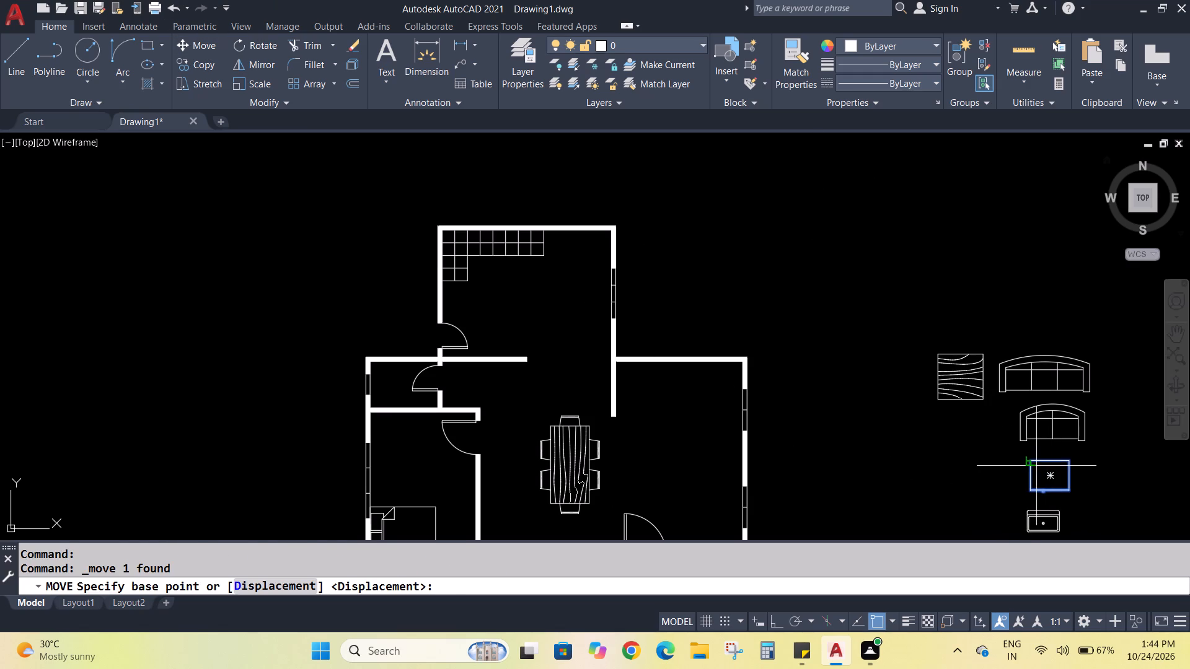
click(1036, 465)
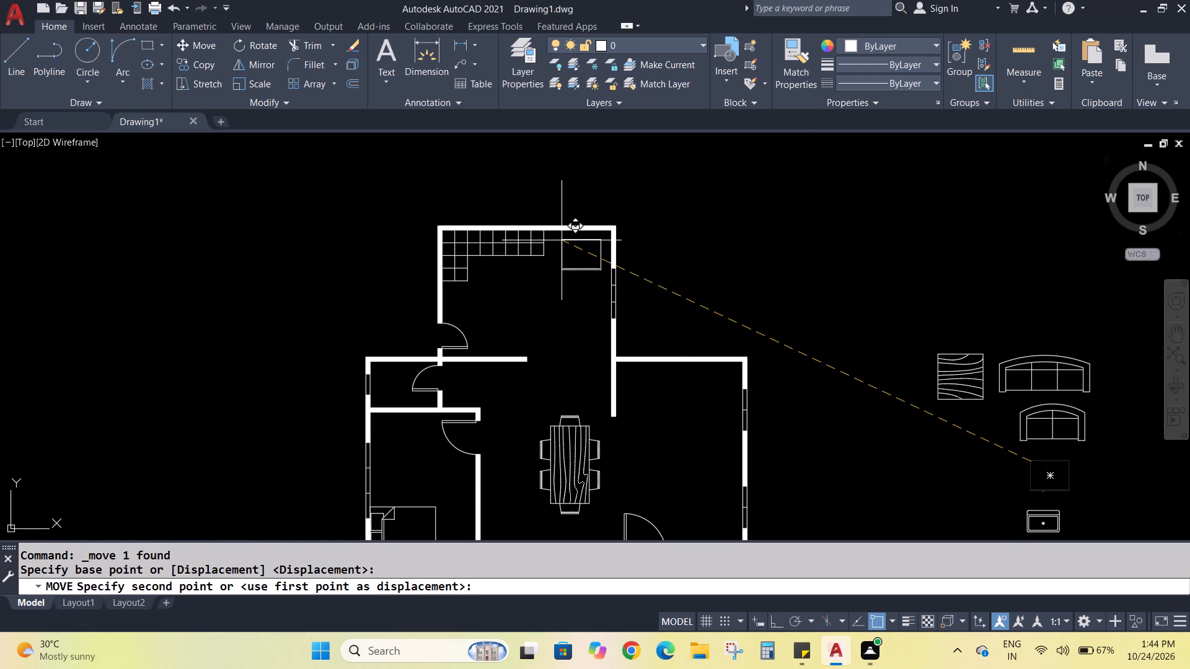
click(562, 240)
Move the refrigerator by its northeast corner onto the kitchen's inner northeast corner.
scroll(580, 265, up, 5)
middle_drag(594, 378, 577, 514)
middle_drag(583, 481, 583, 507)
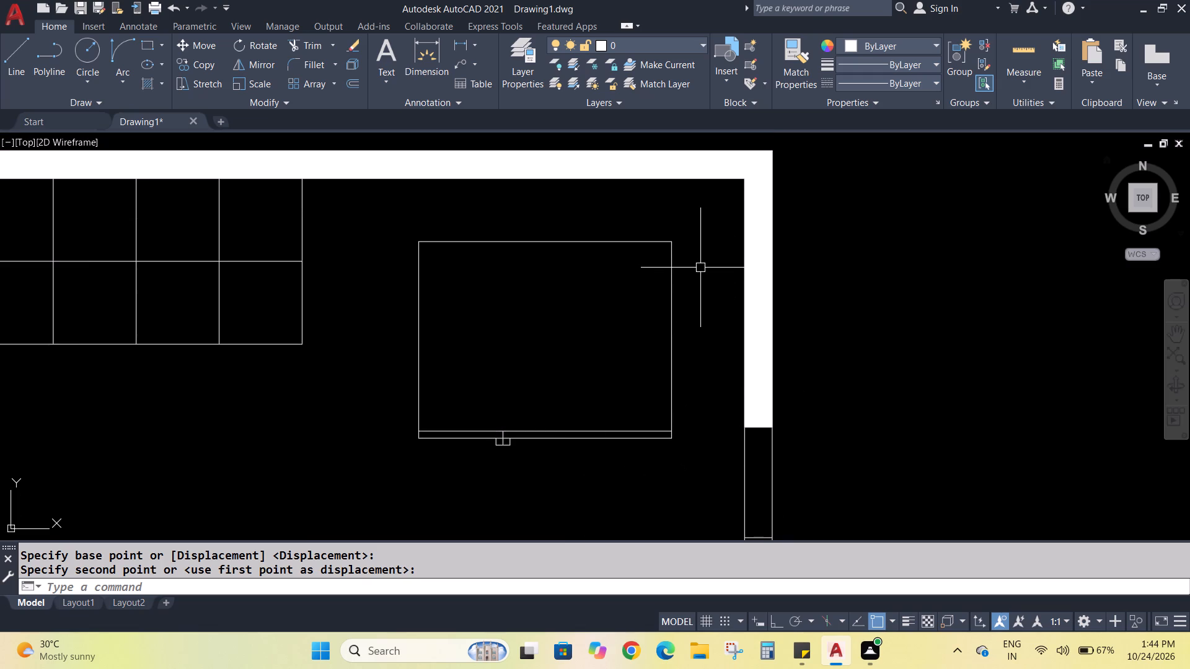
click(642, 244)
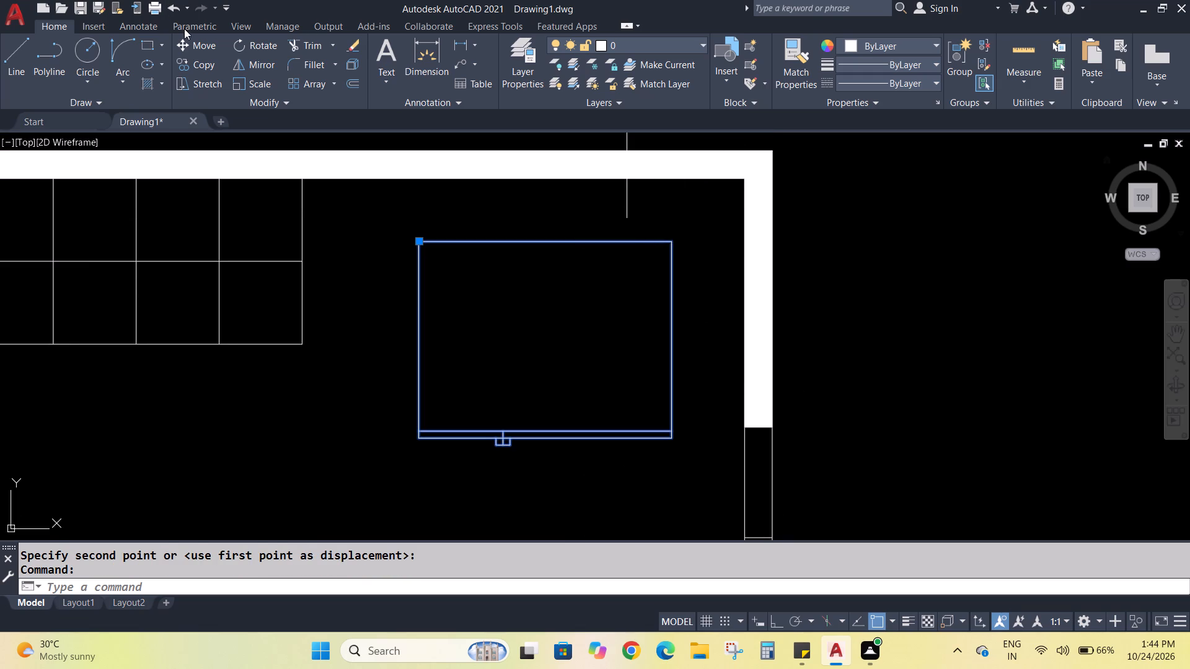
click(206, 43)
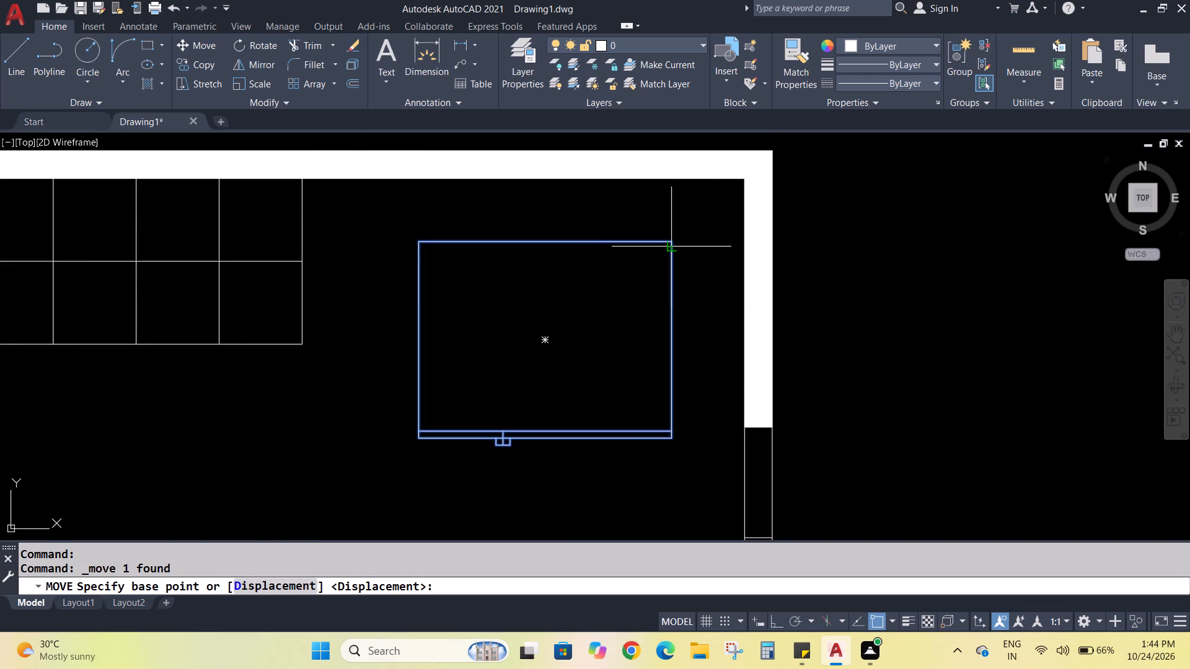
click(672, 238)
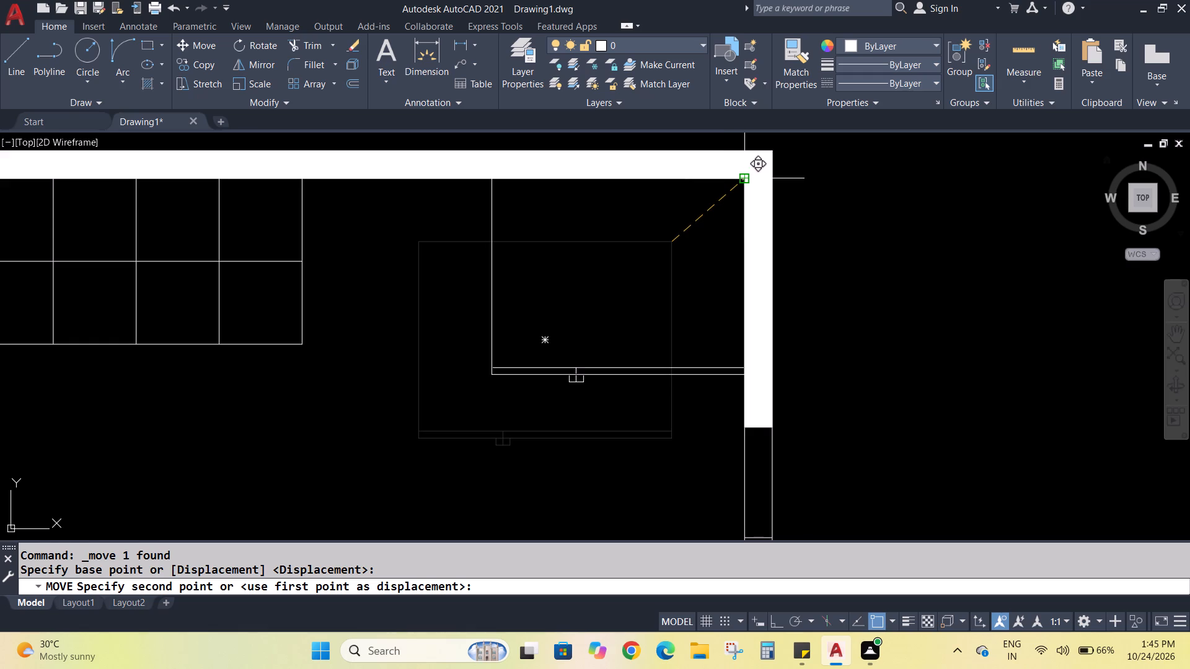
click(748, 181)
Scale the refrigerator, using the kitchen's inner northeast corner as the base point.
click(490, 359)
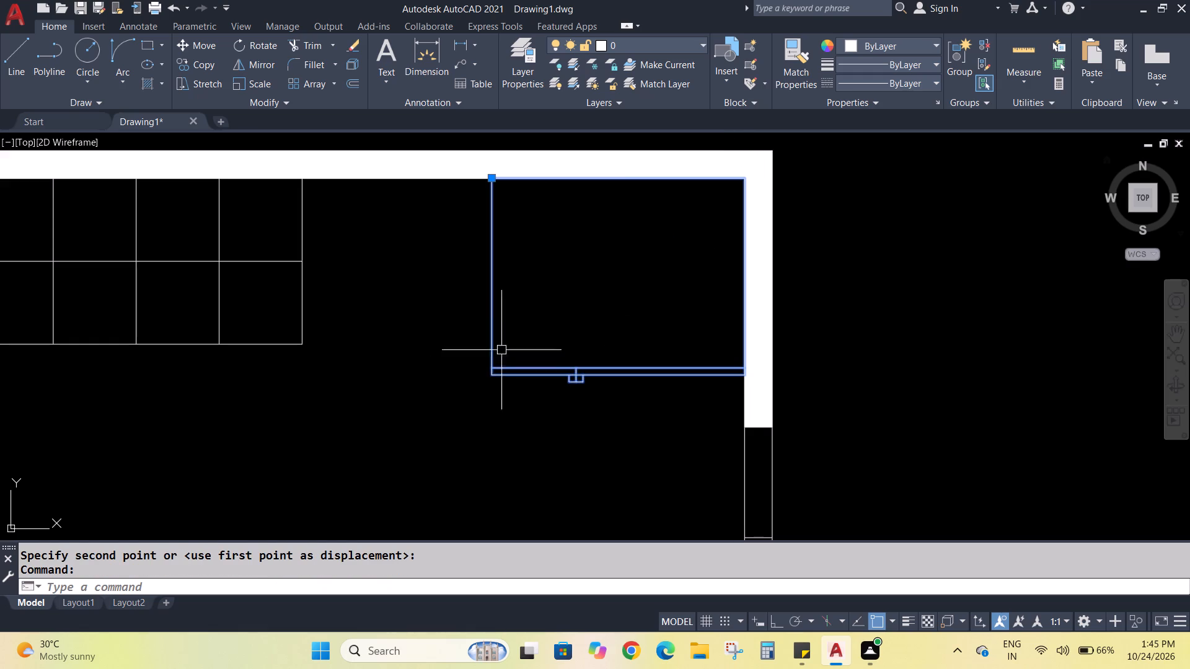
click(249, 82)
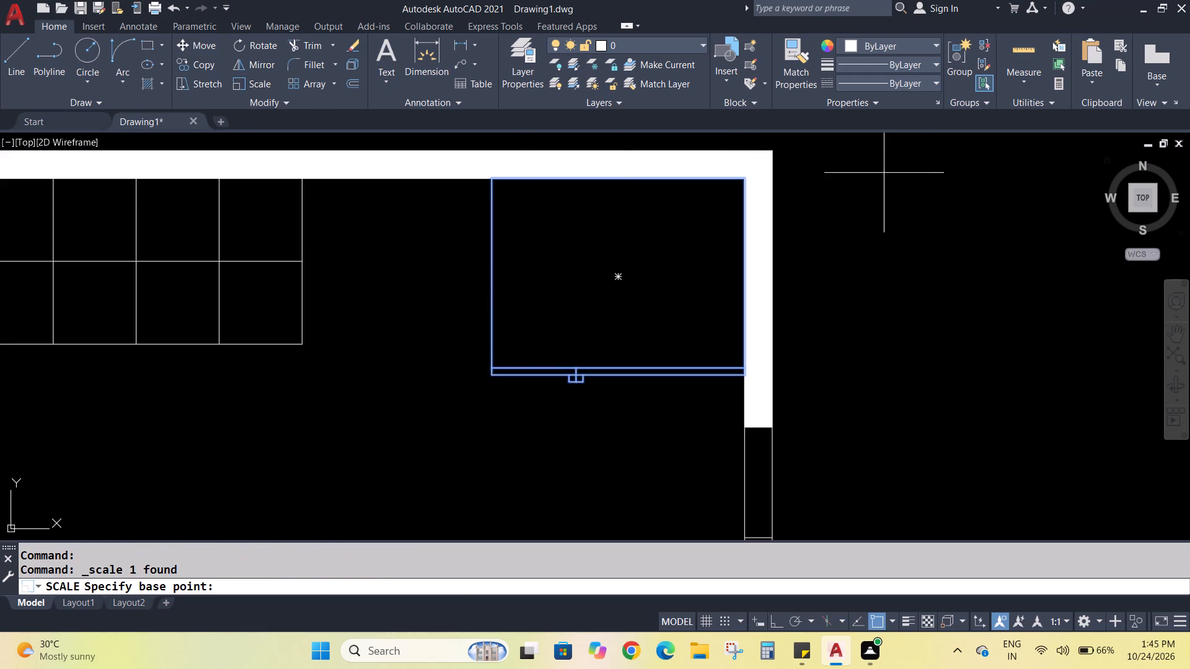
click(749, 178)
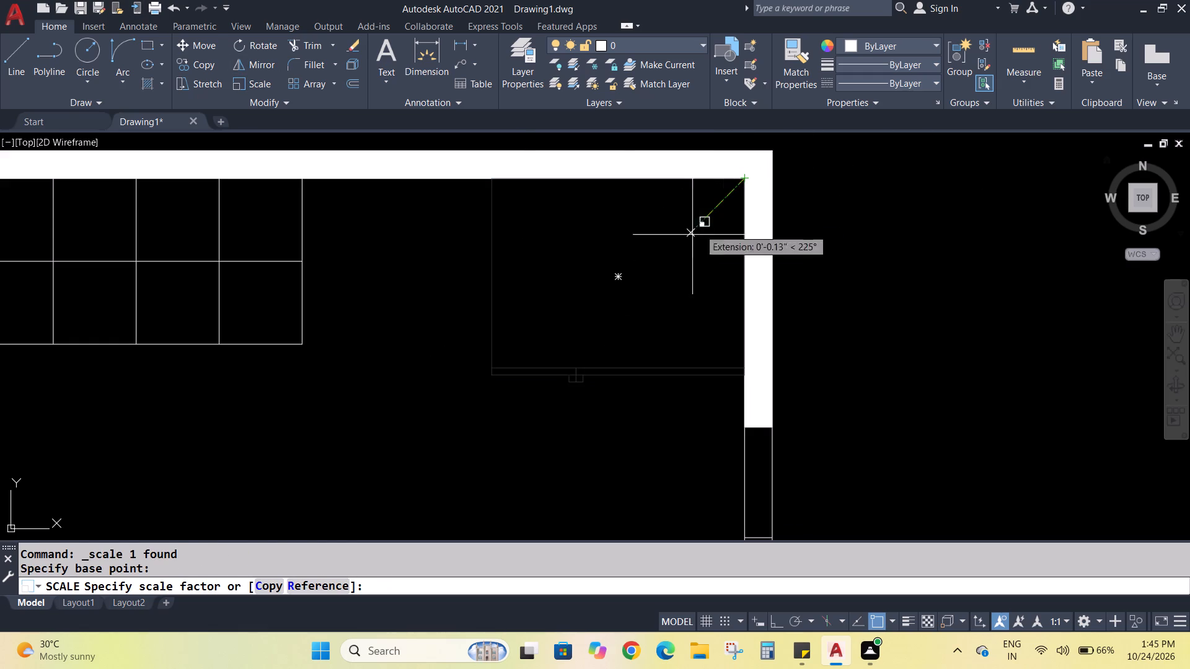
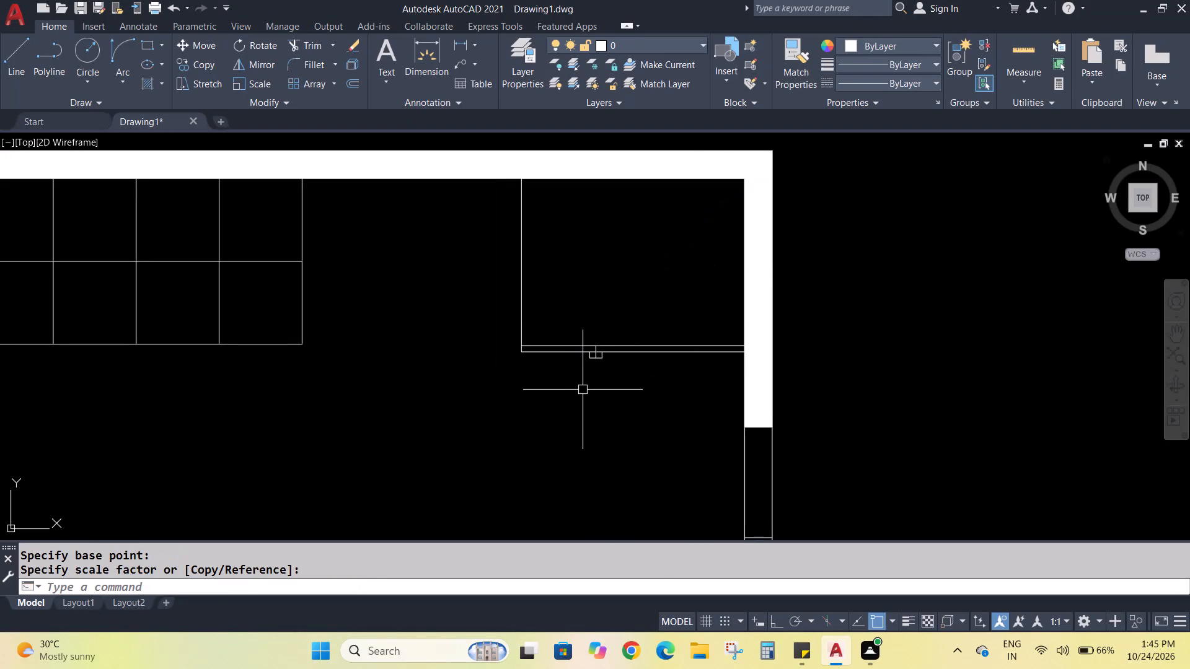
Move the sink block from east of the plan into the kitchen, just south of the tiled counter.
scroll(549, 370, down, 3)
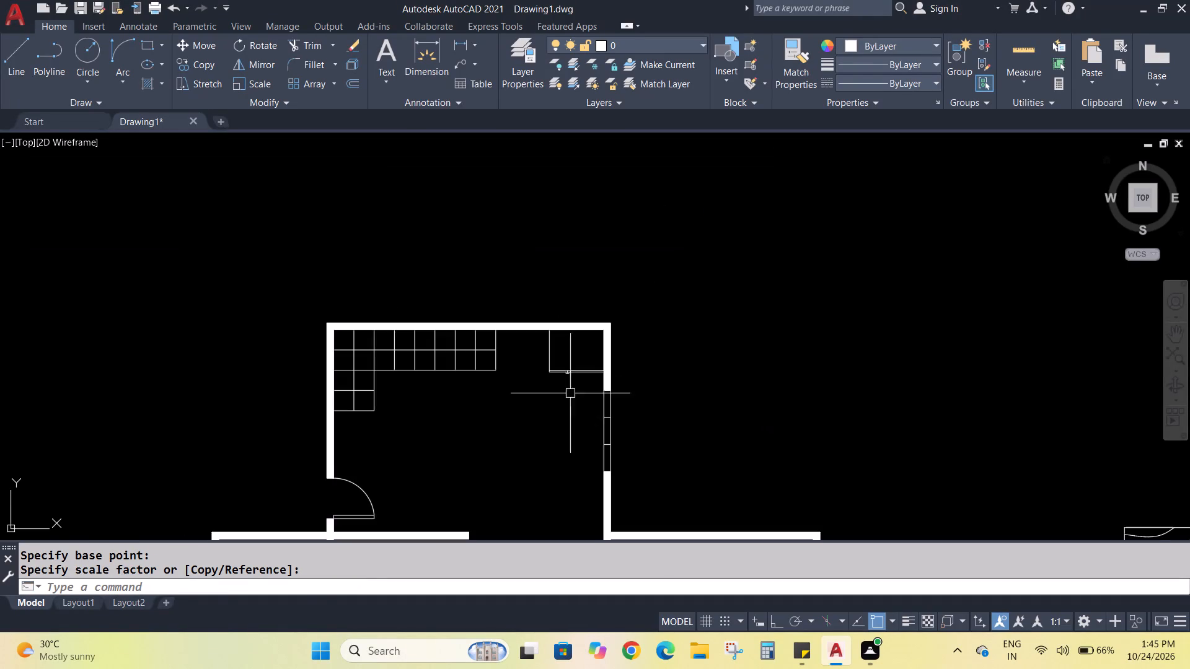
middle_drag(698, 481, 577, 317)
scroll(751, 403, down, 2)
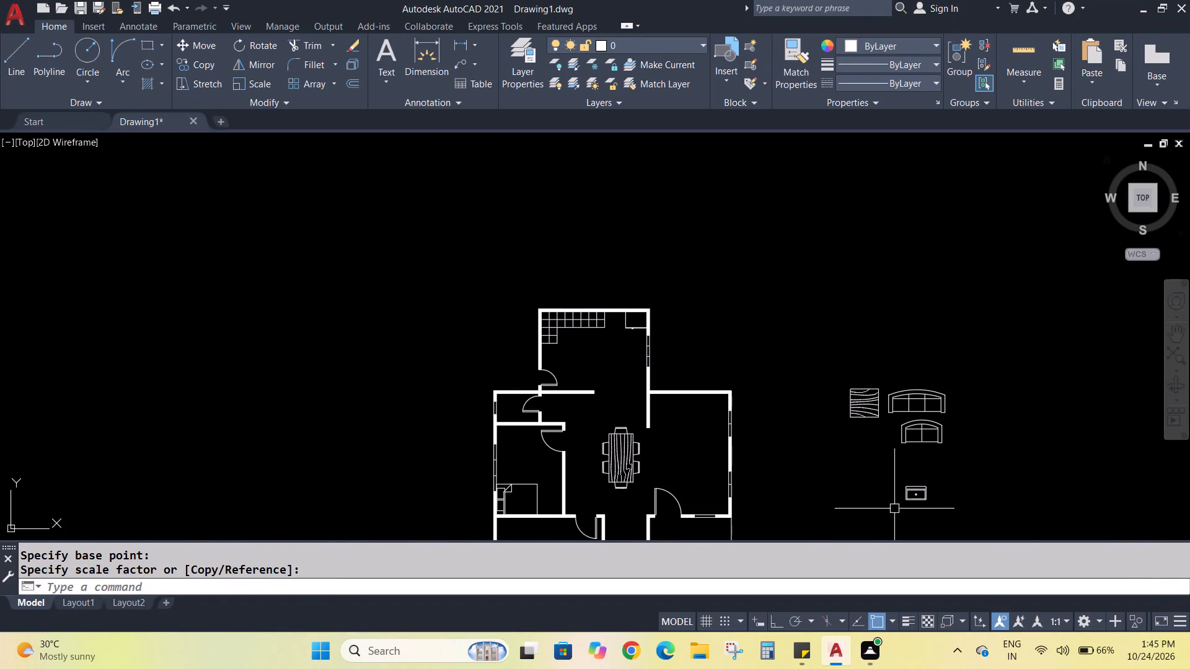
click(909, 491)
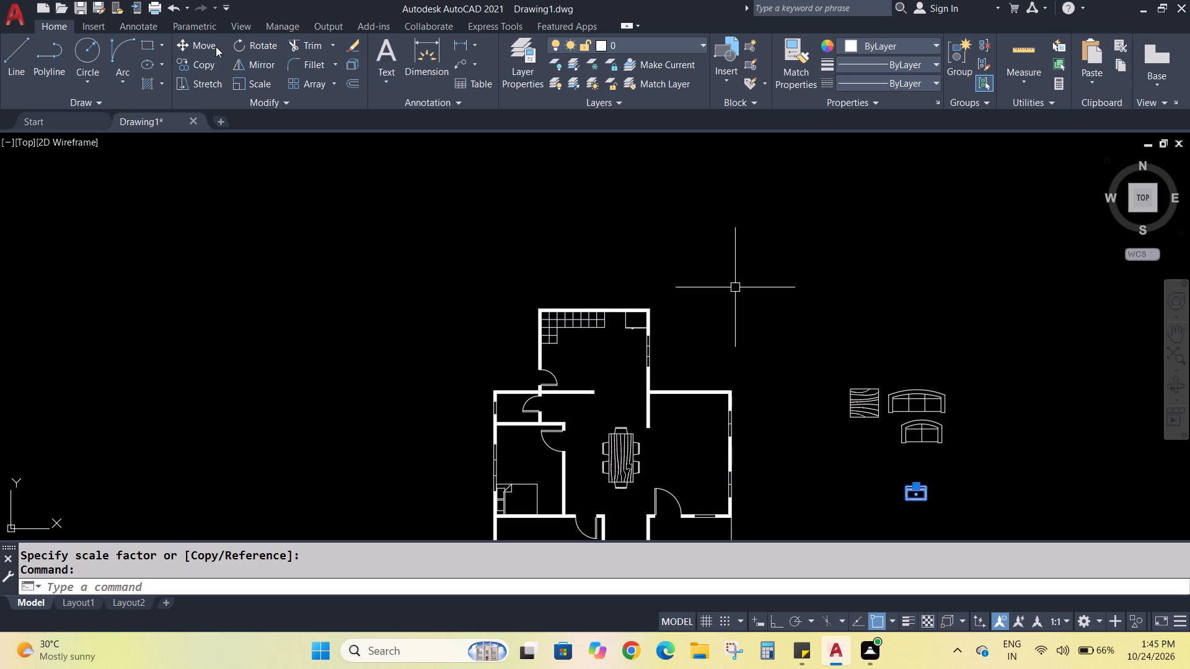
click(216, 46)
click(913, 483)
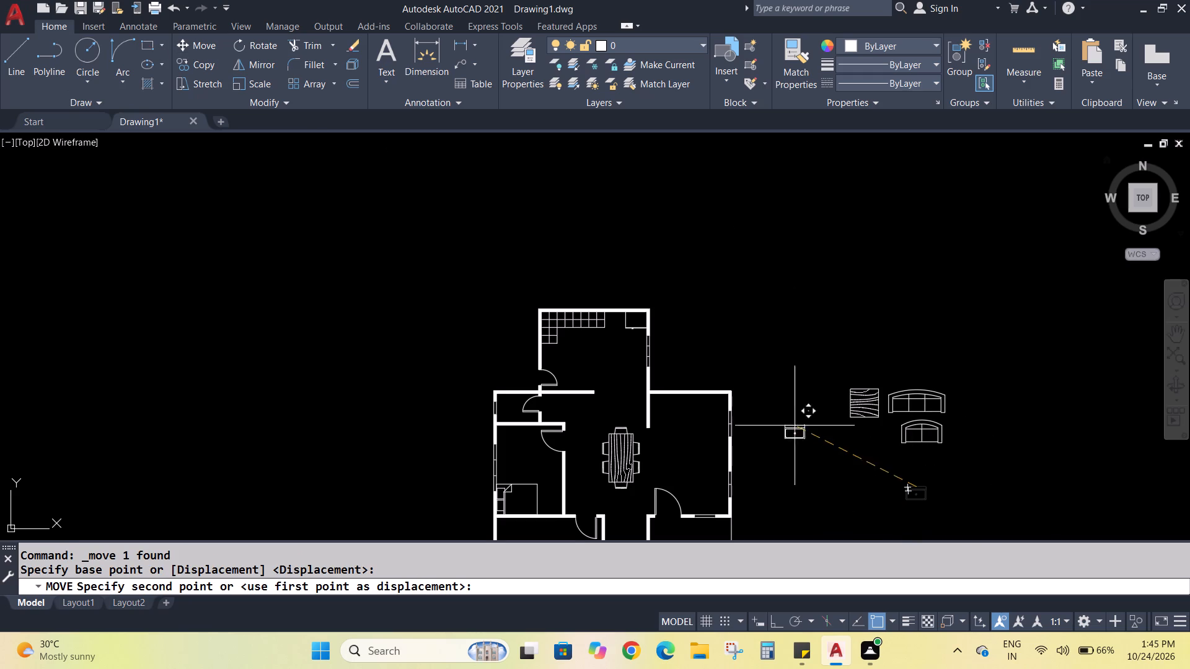
click(596, 337)
Move the sink by the midpoint of its back edge onto the north wall's inner face, over the tiled counter.
scroll(599, 344, up, 4)
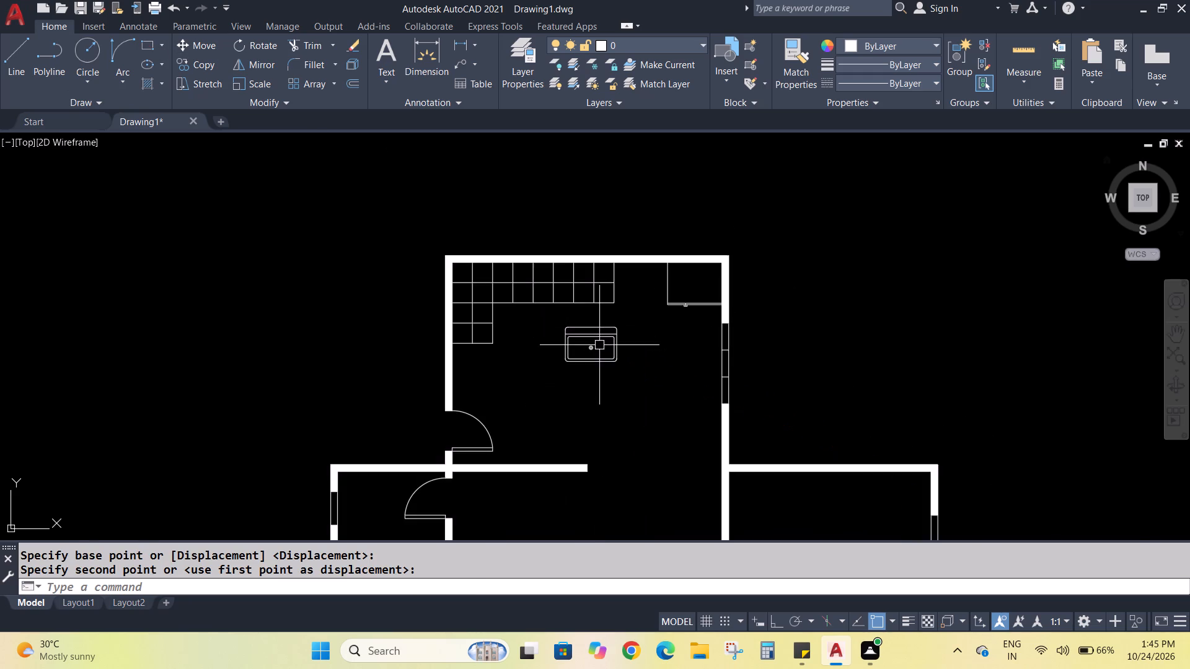
scroll(599, 345, up, 4)
scroll(599, 346, down, 1)
middle_drag(742, 343, 746, 440)
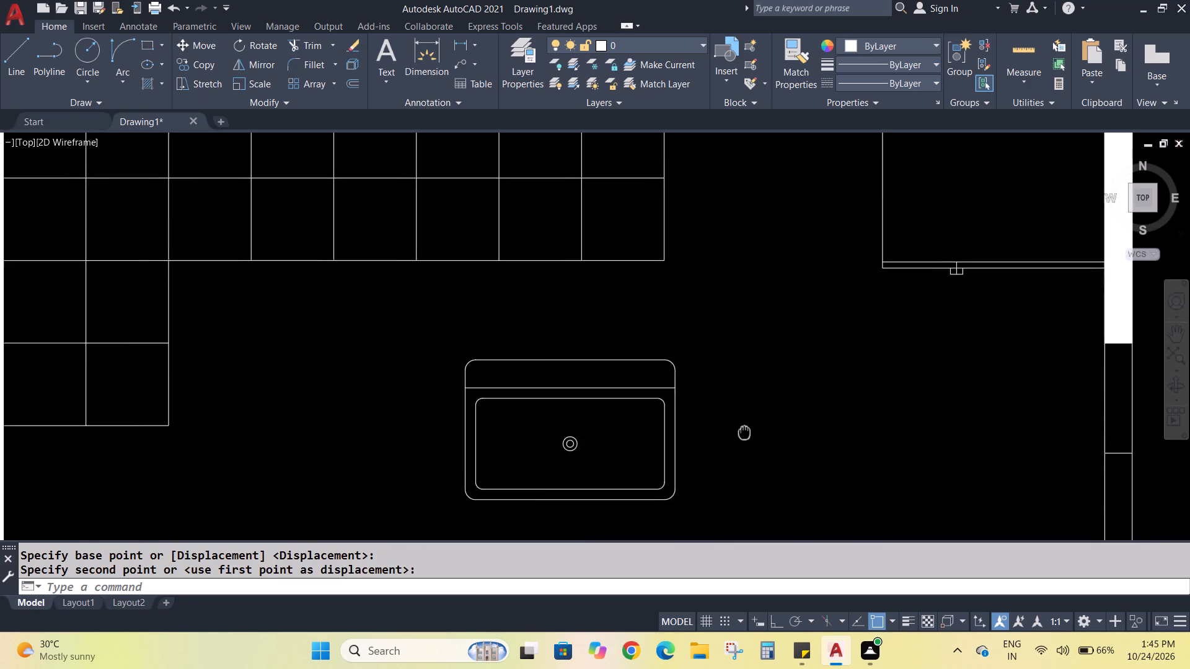
middle_drag(746, 440, 751, 471)
scroll(751, 471, down, 1)
middle_drag(751, 483, 733, 427)
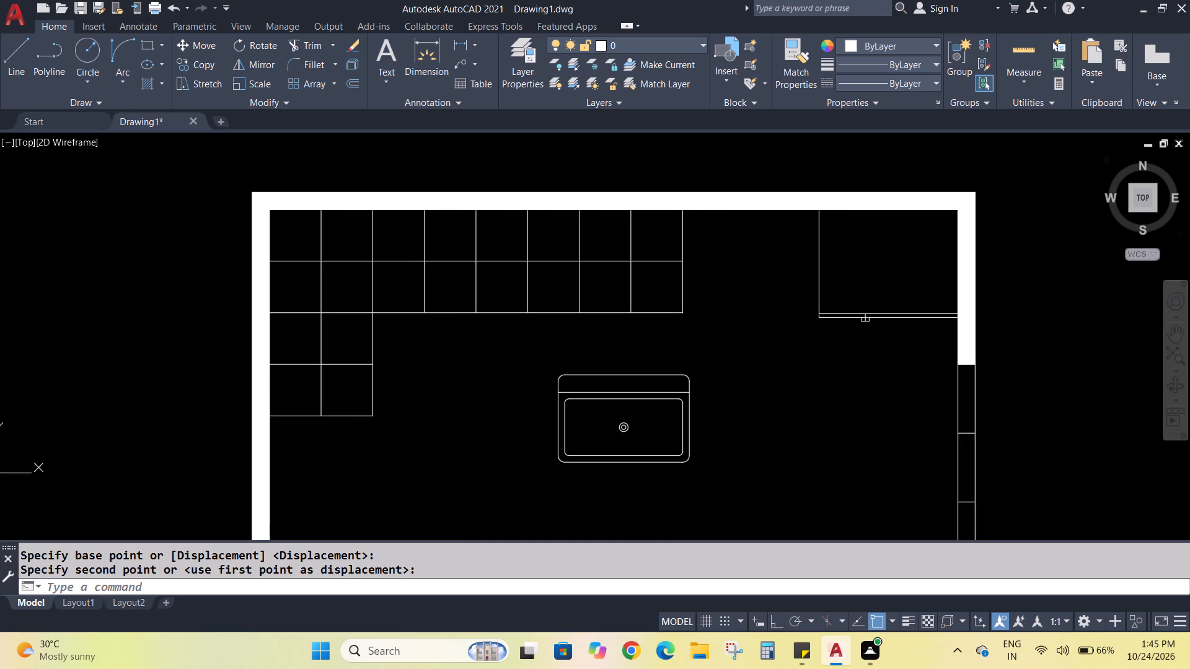
click(641, 371)
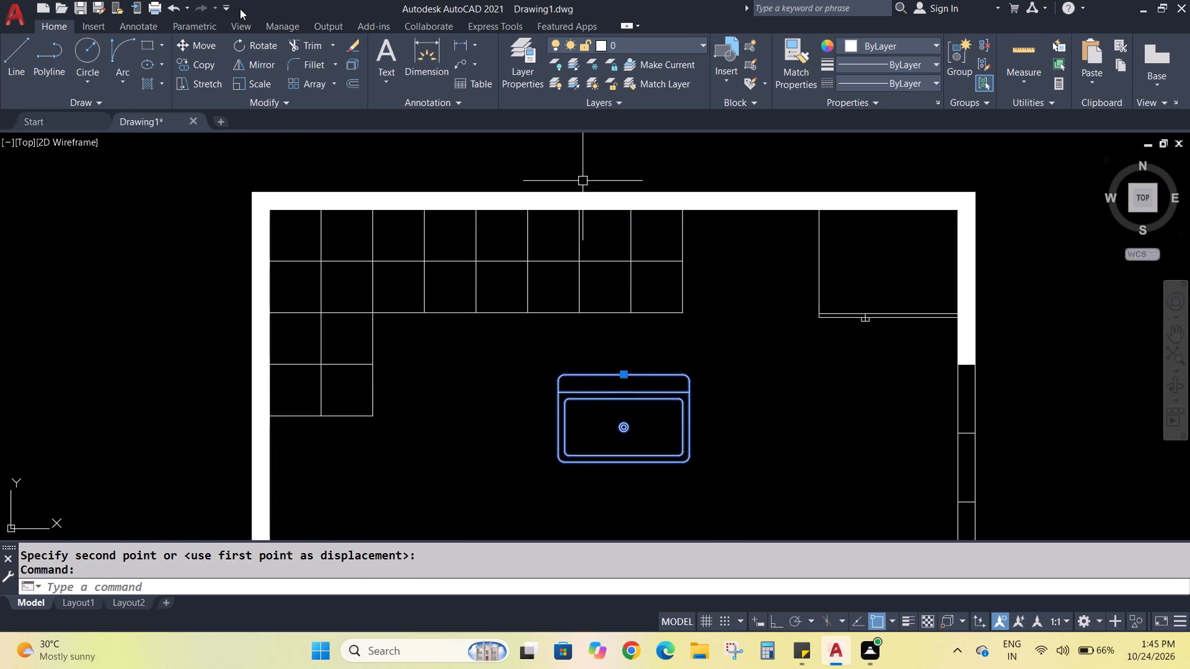
click(194, 48)
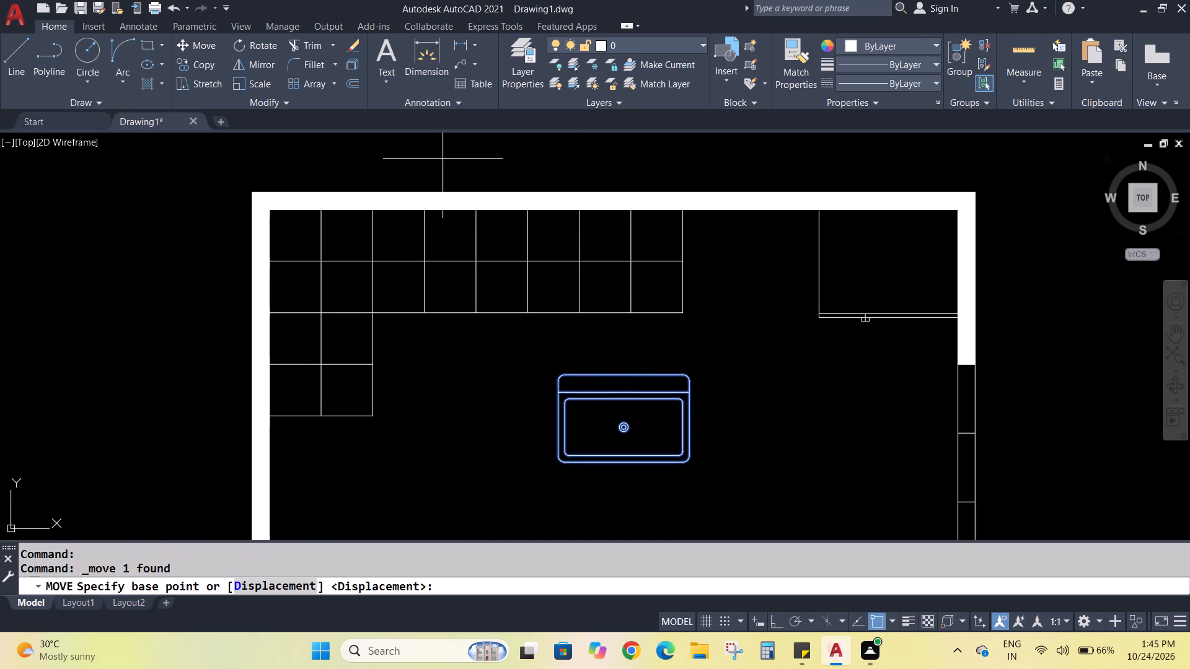
click(622, 376)
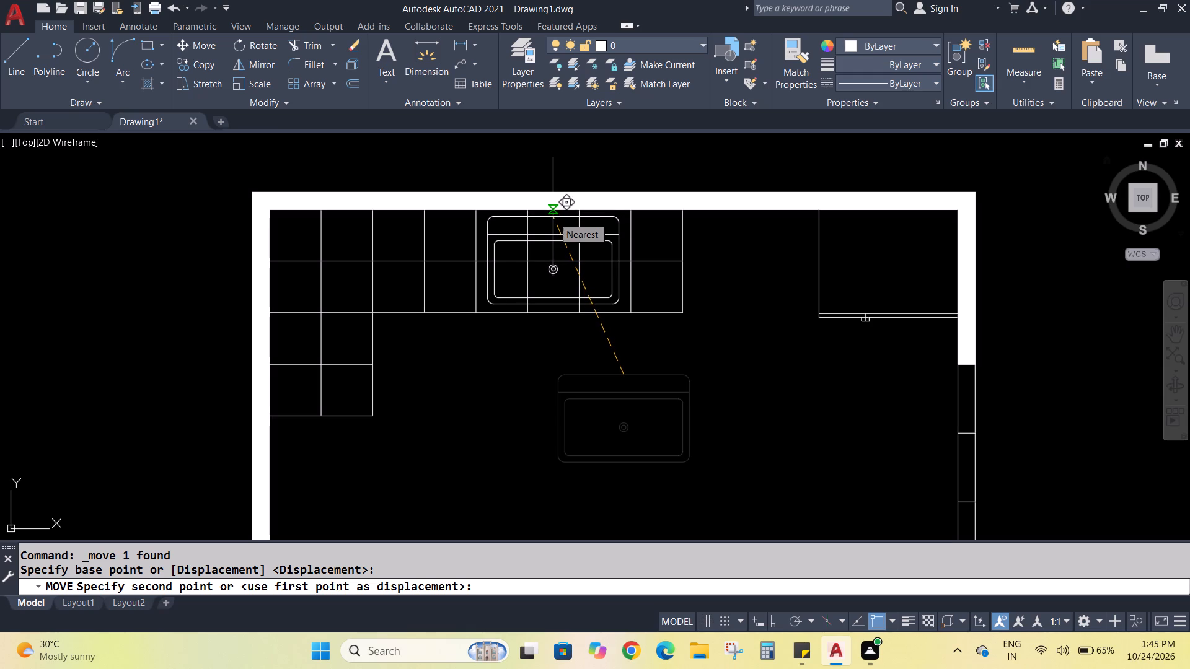
click(553, 217)
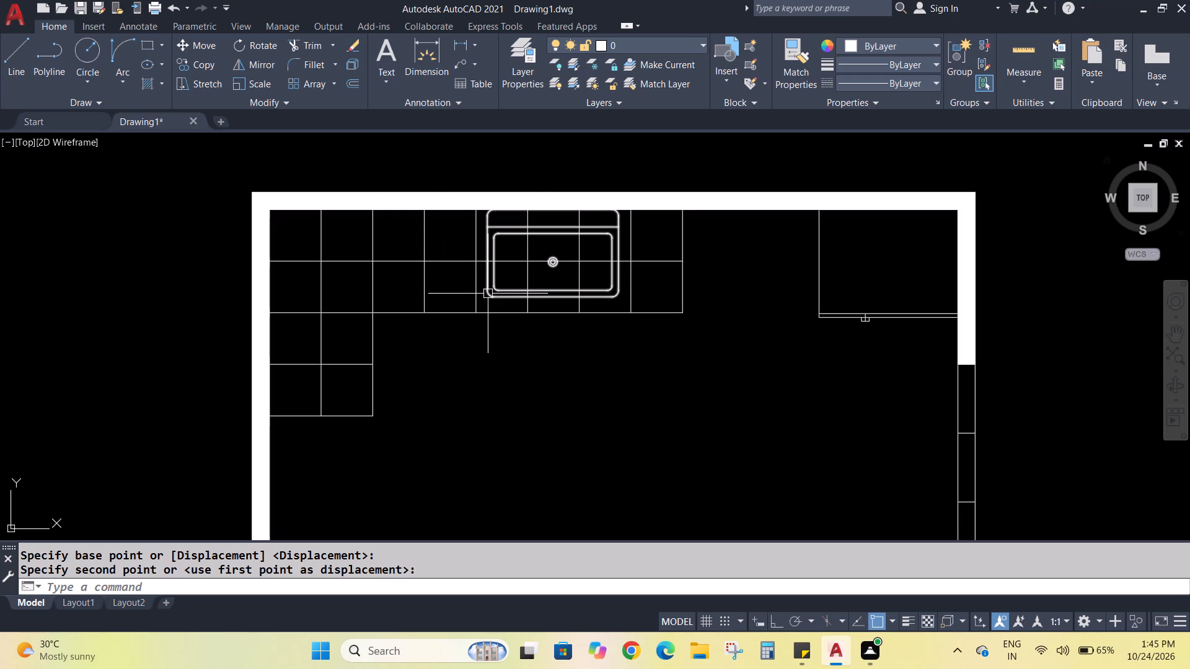
Trim the counter grid lines crossing the sink basin, including those through the drain and across the west rim.
text(tr)
key(Return)
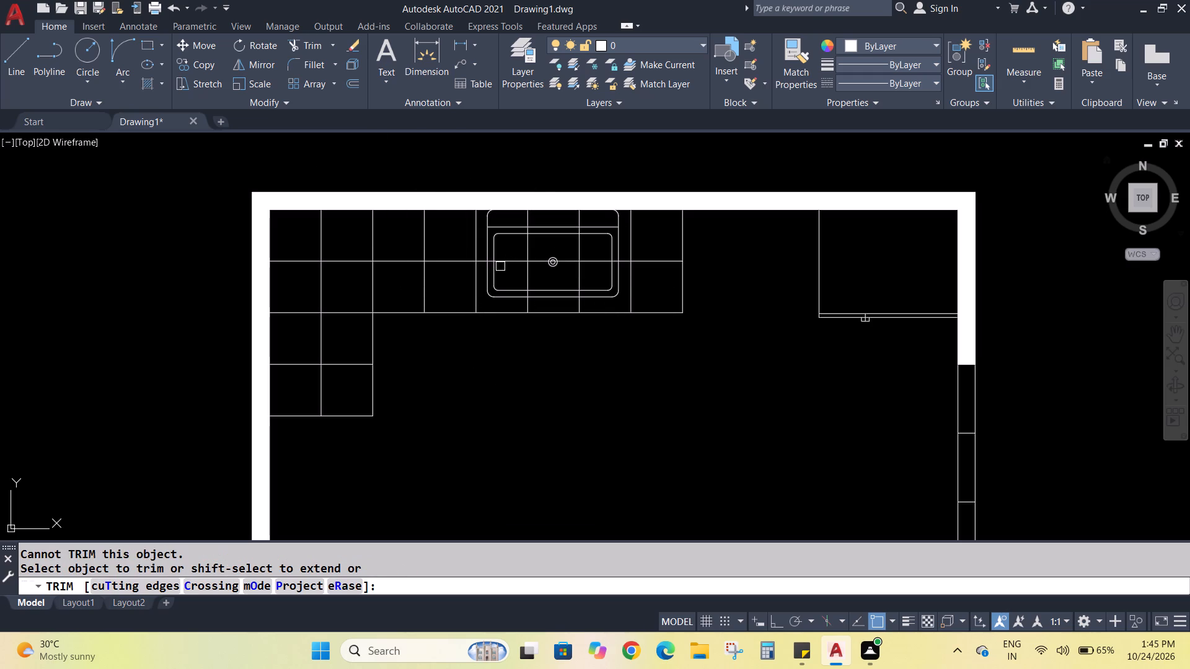
click(501, 263)
scroll(488, 263, up, 4)
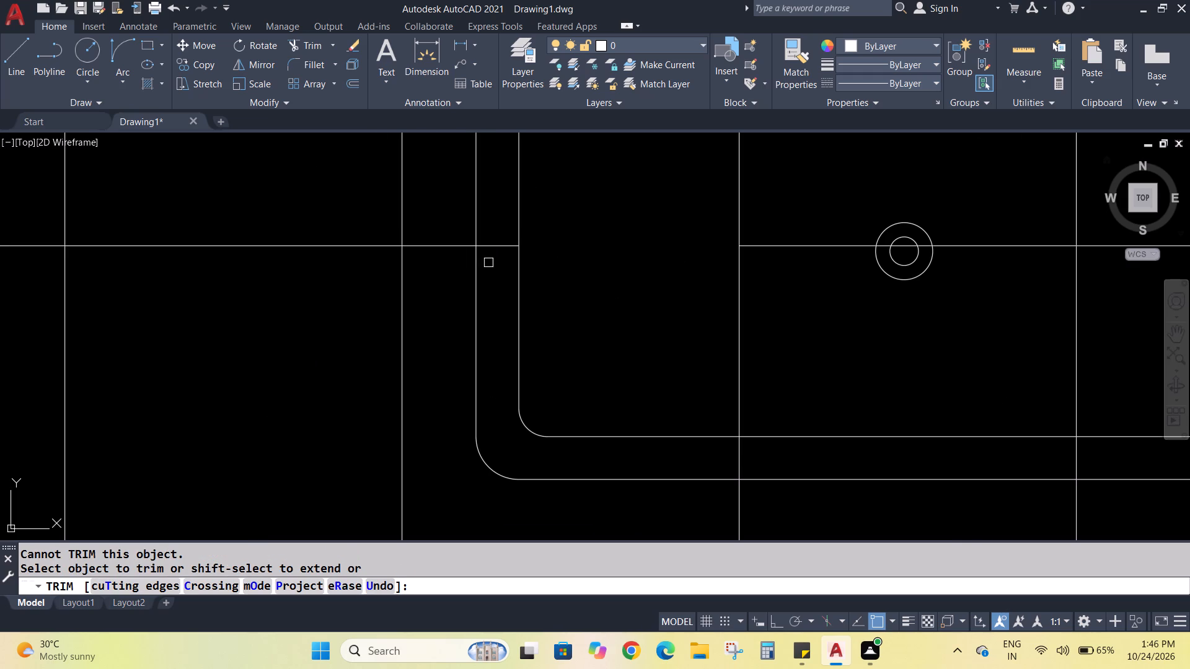
click(496, 248)
scroll(563, 296, down, 3)
click(607, 308)
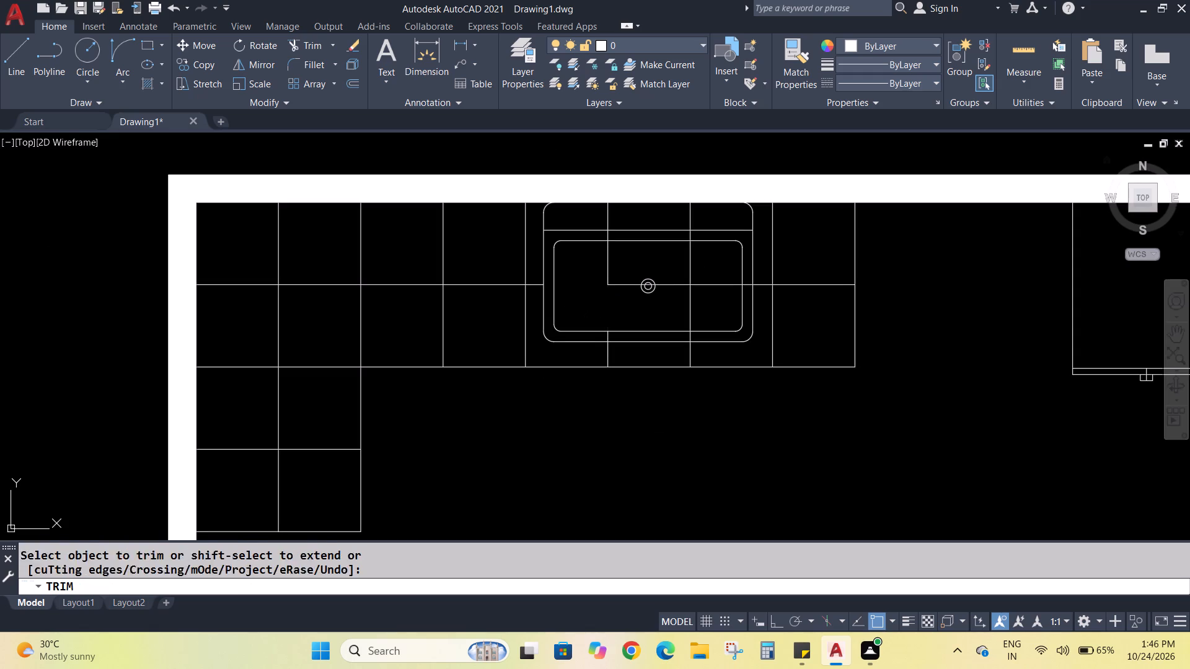
click(616, 277)
drag(614, 283, 612, 292)
click(606, 273)
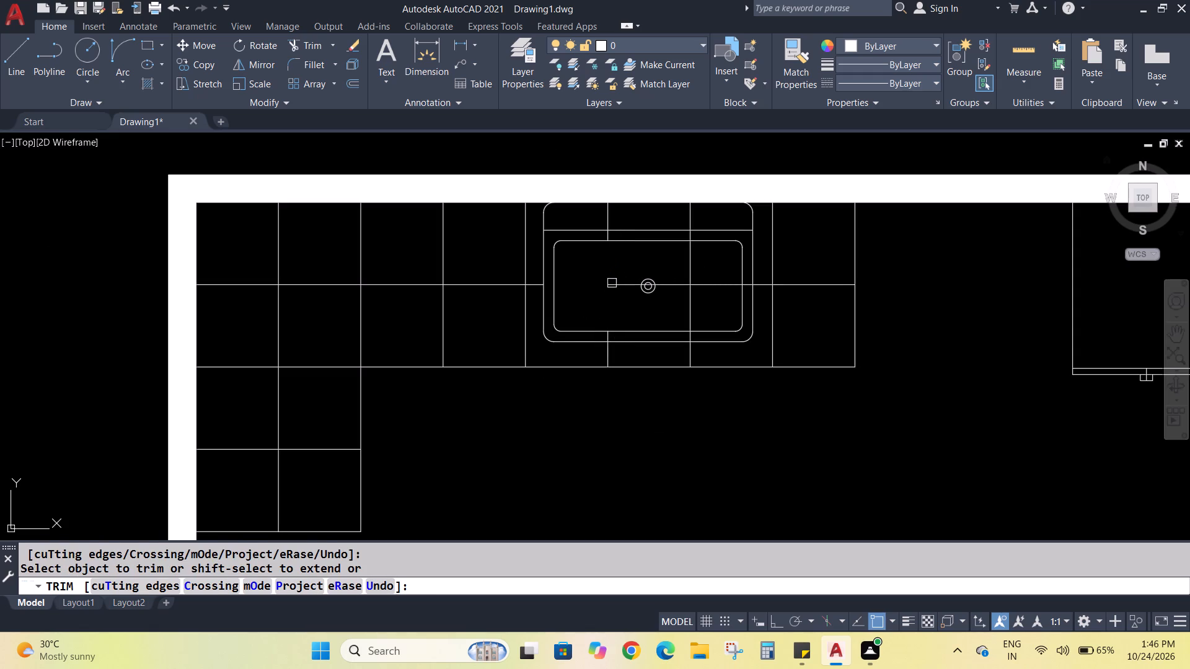
click(612, 284)
scroll(645, 288, up, 4)
click(654, 266)
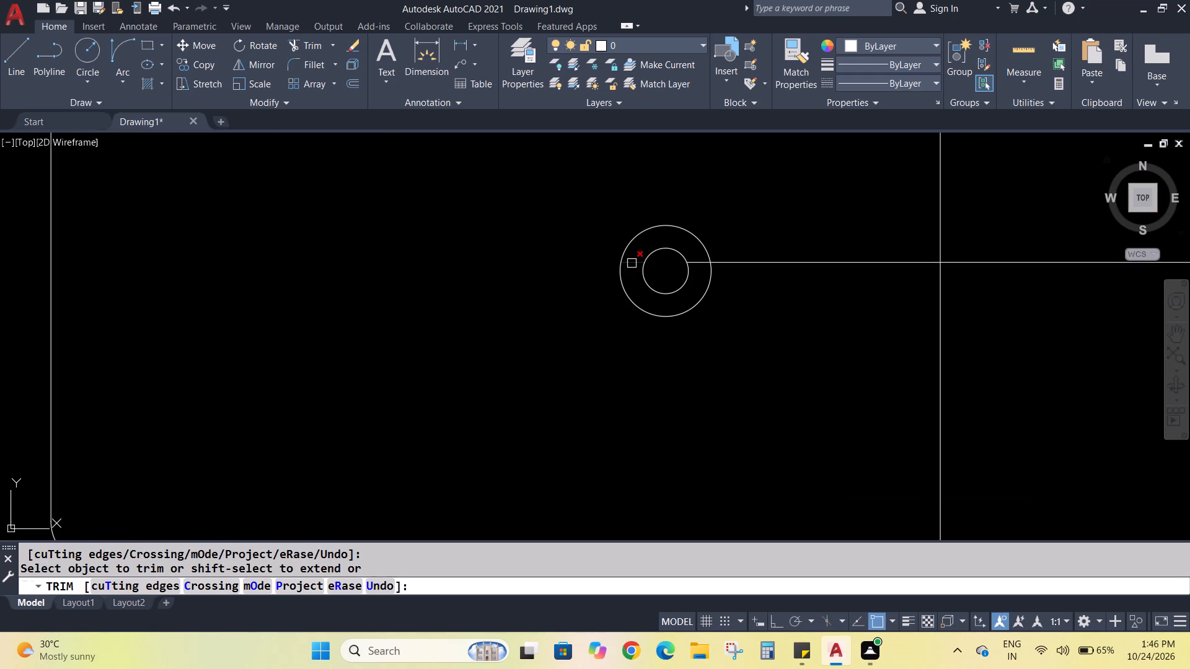
click(632, 263)
click(700, 264)
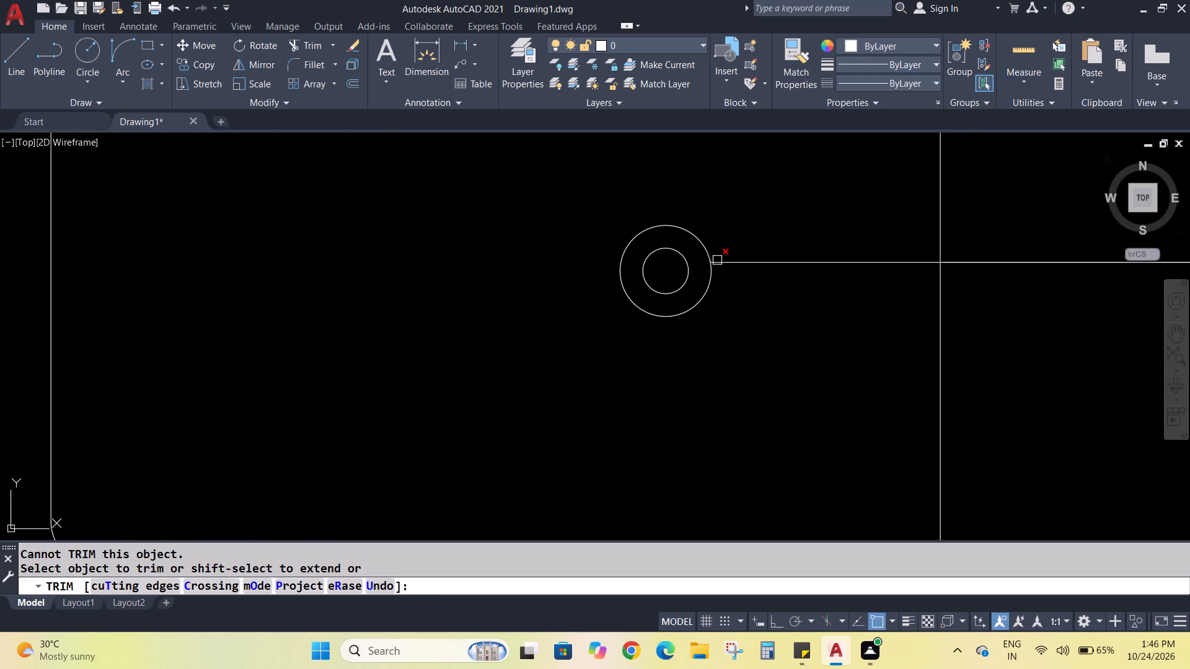
click(720, 261)
scroll(722, 275, down, 5)
click(790, 278)
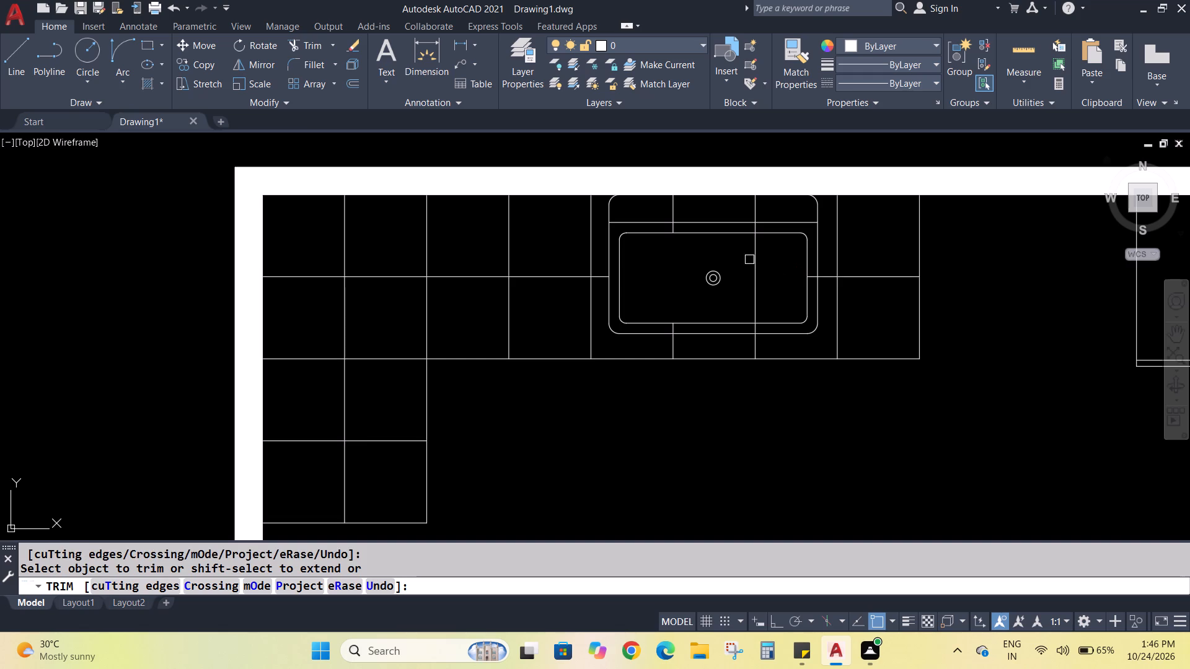
click(751, 260)
drag(756, 267, 758, 300)
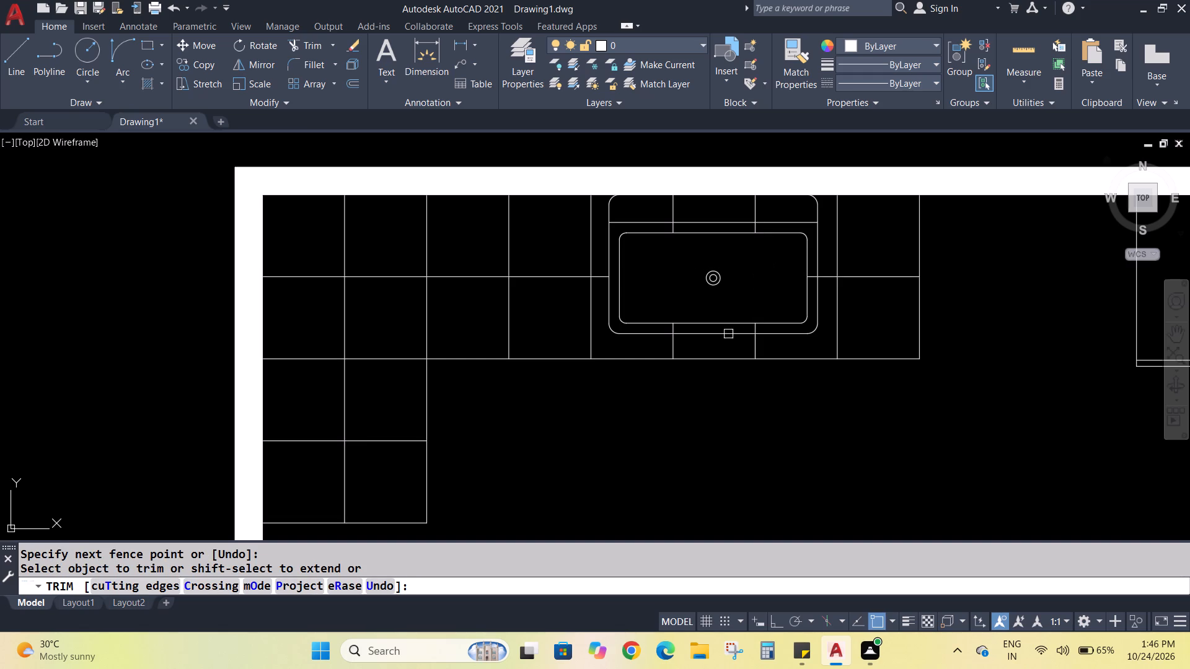
Trim the leftover counter grid lines from the sink's south, east and north rims and its back ledge.
scroll(675, 334, up, 4)
click(666, 313)
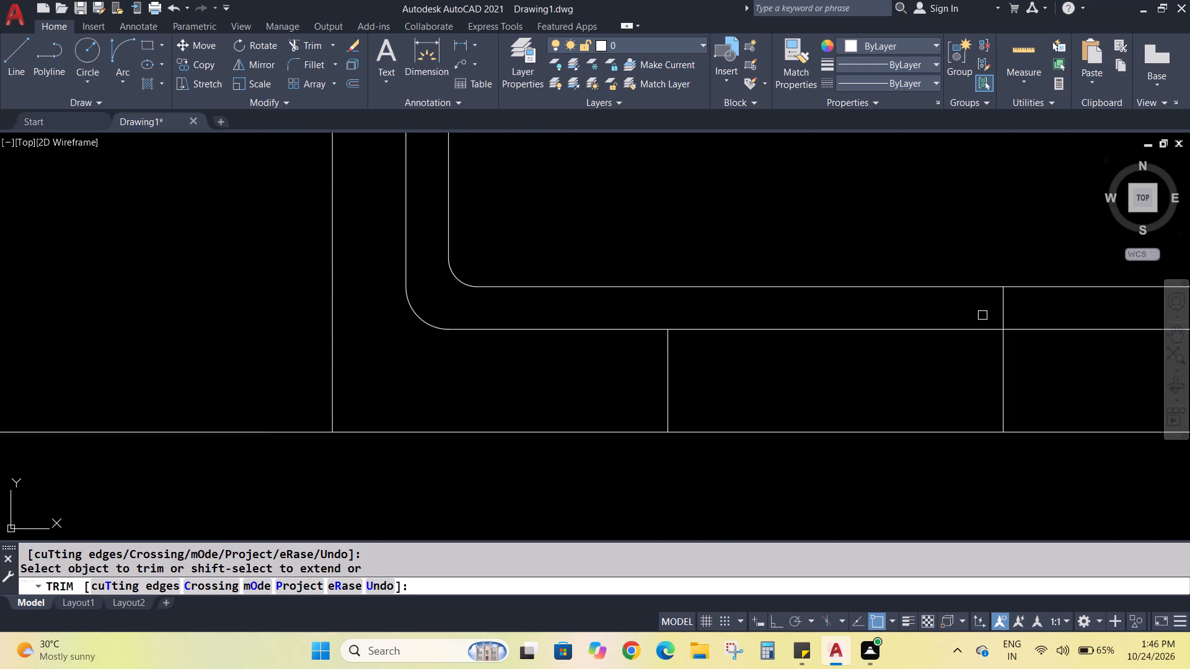
click(1000, 315)
scroll(1000, 315, down, 5)
scroll(1054, 260, up, 1)
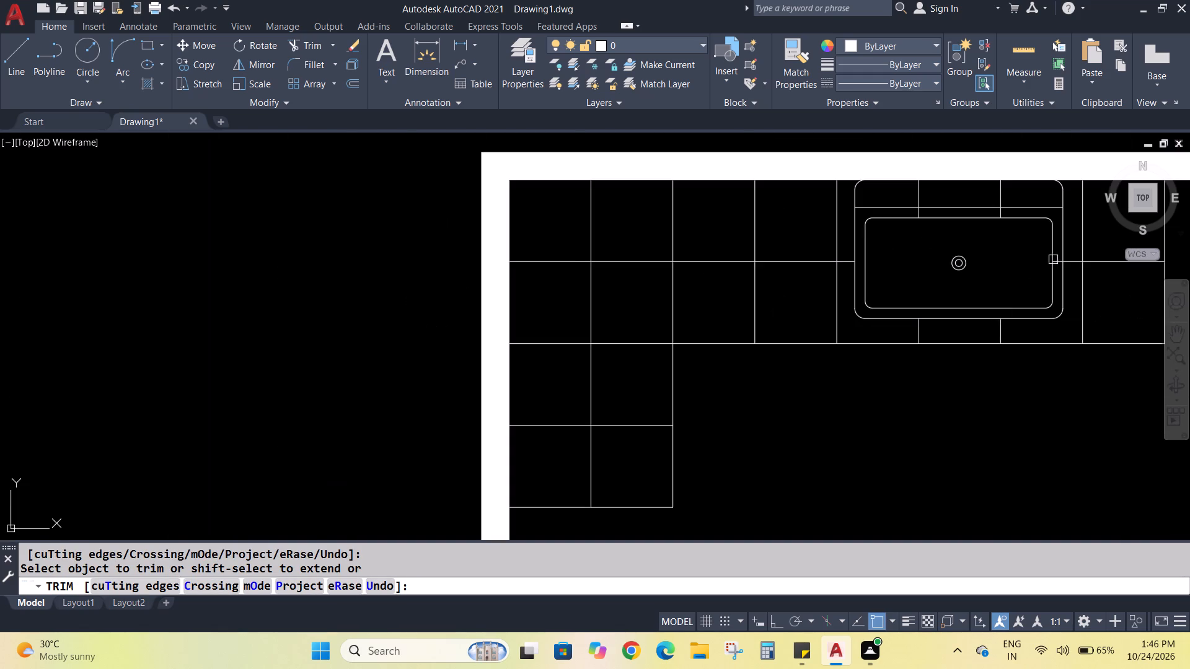
scroll(1056, 260, up, 3)
click(1028, 267)
scroll(969, 284, down, 5)
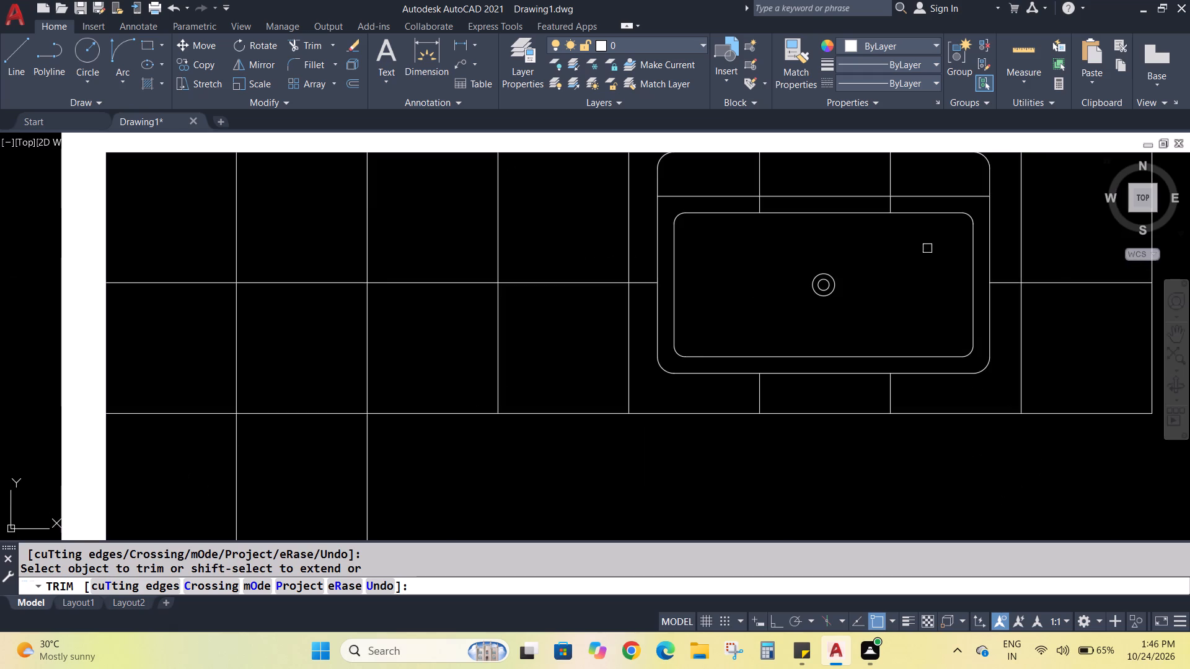
scroll(908, 196, up, 3)
click(838, 234)
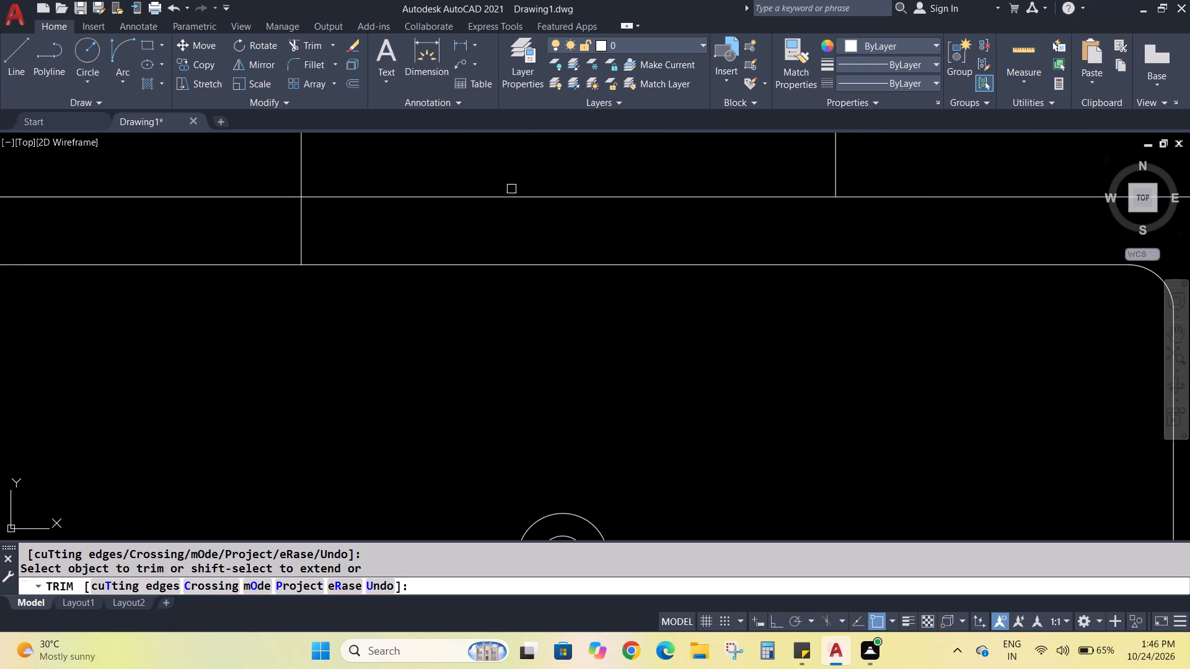
click(296, 237)
click(337, 238)
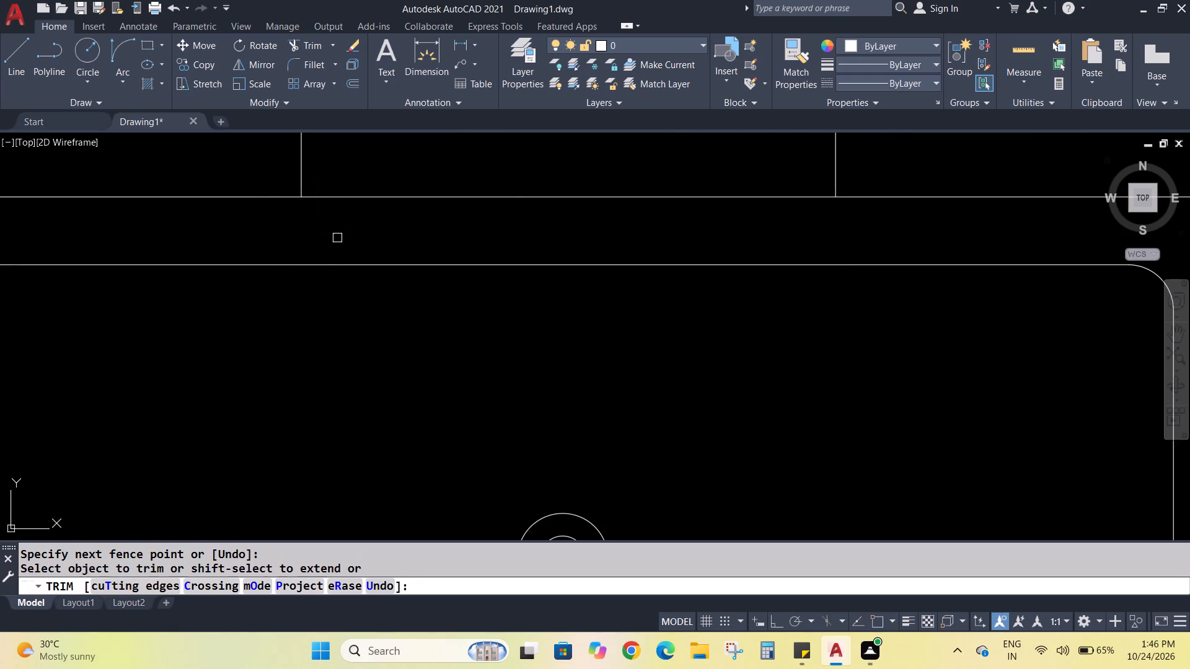
scroll(337, 238, down, 6)
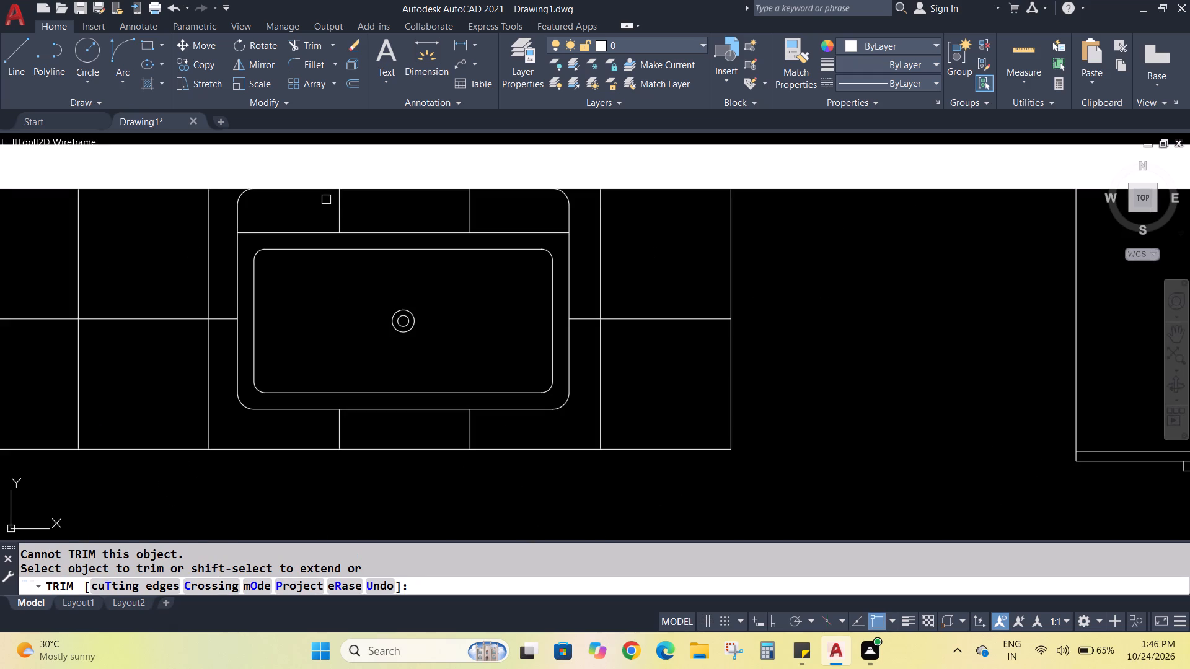
drag(327, 208, 495, 217)
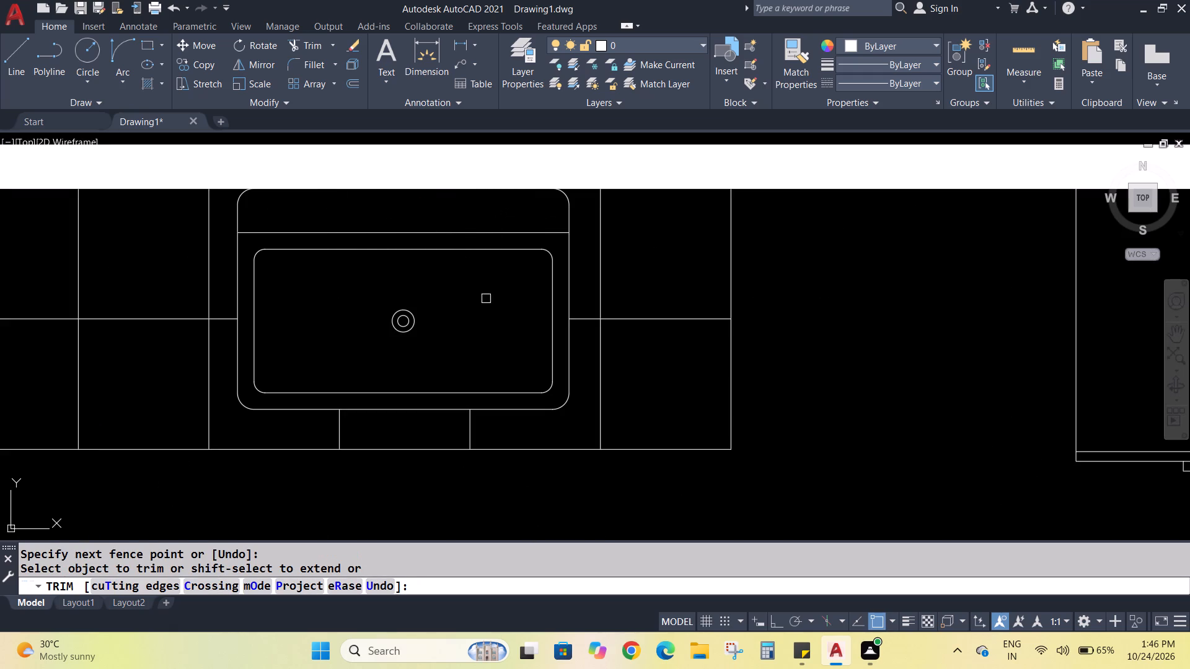
key(Escape)
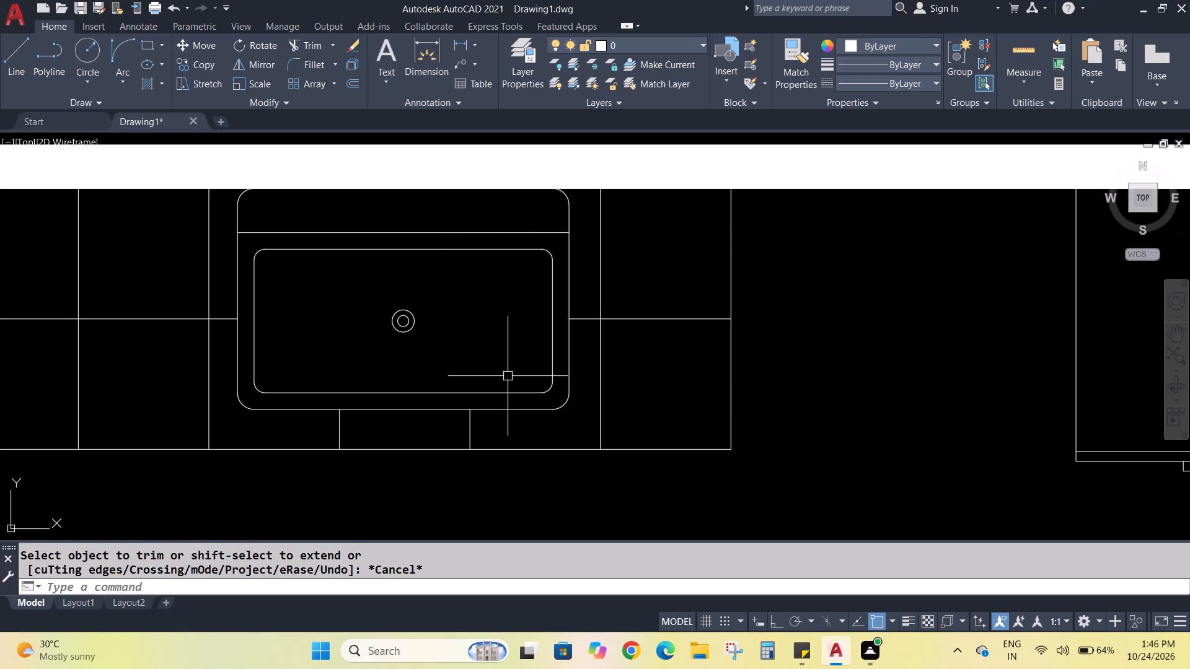
Move the square wood-grain table from east of the plan into the middle of the living room.
scroll(508, 376, down, 2)
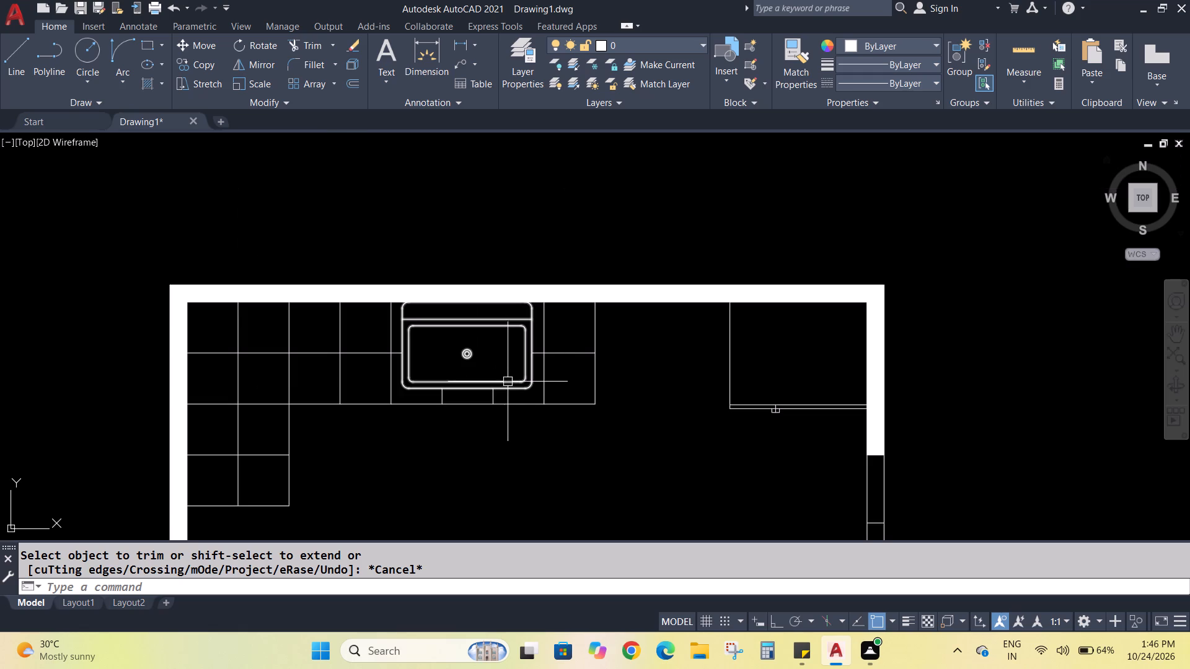
scroll(502, 403, down, 2)
middle_drag(853, 490, 762, 234)
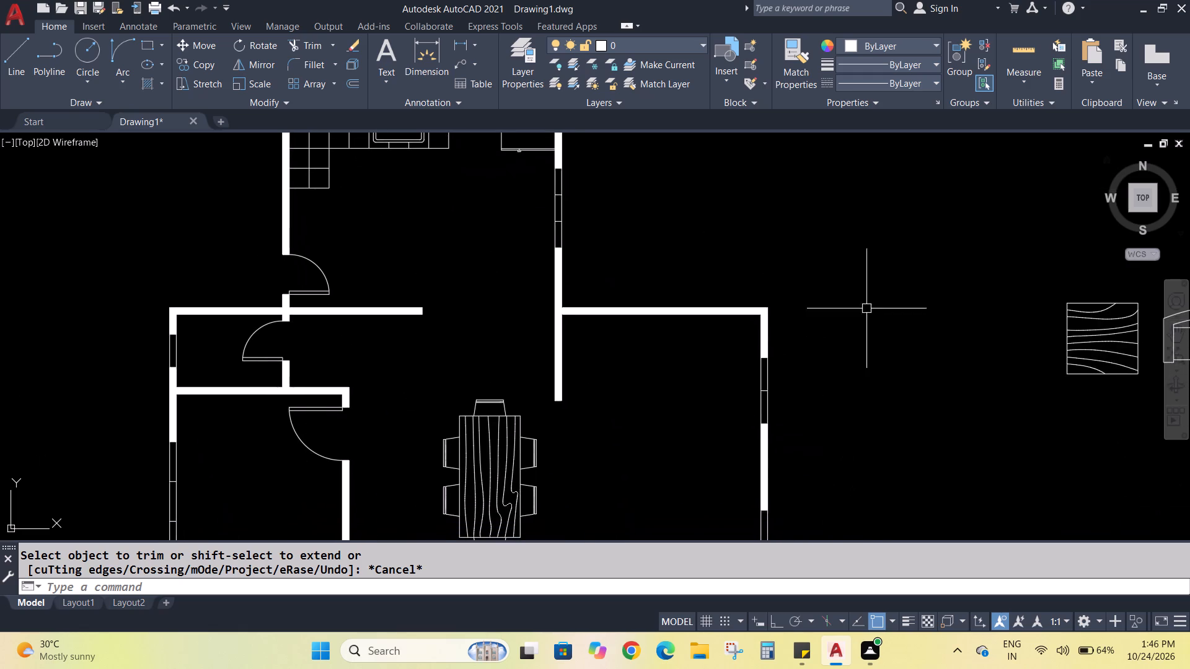
scroll(921, 353, down, 1)
middle_drag(933, 440, 656, 351)
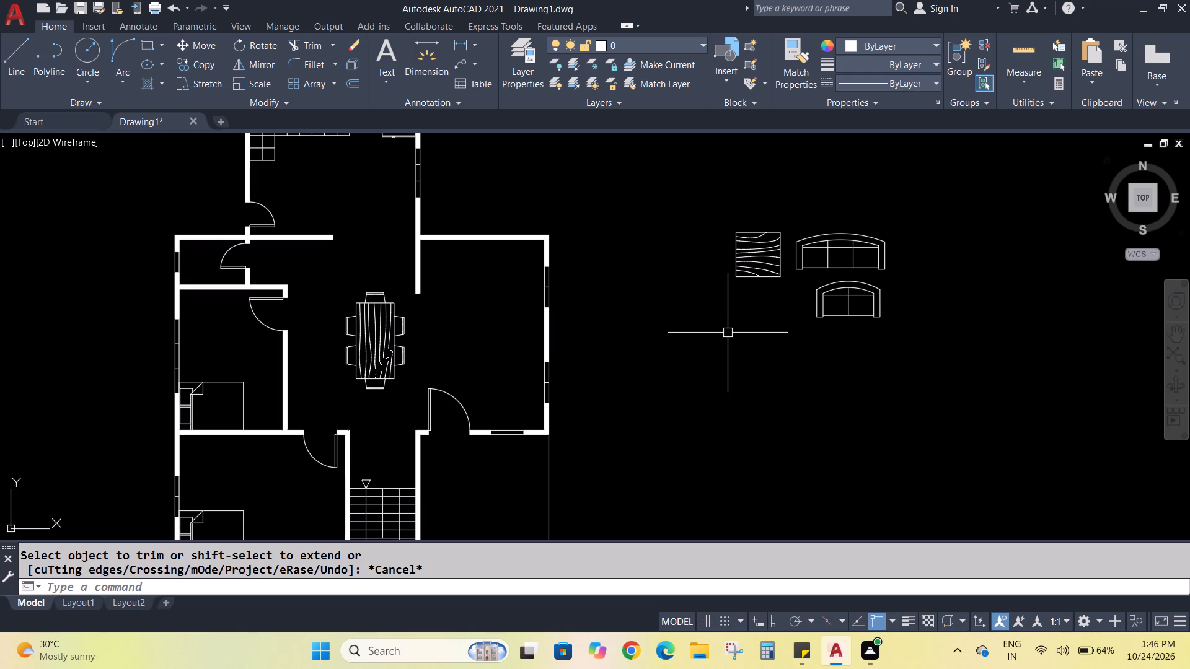
click(765, 253)
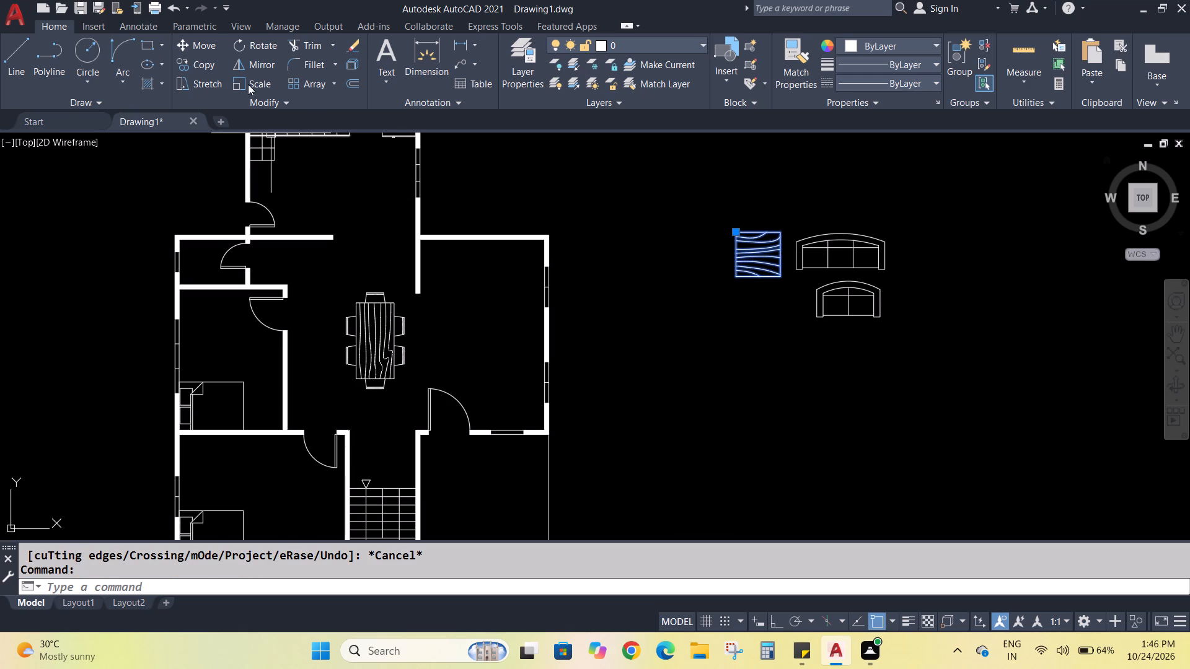
scroll(567, 391, up, 1)
middle_drag(601, 398, 582, 427)
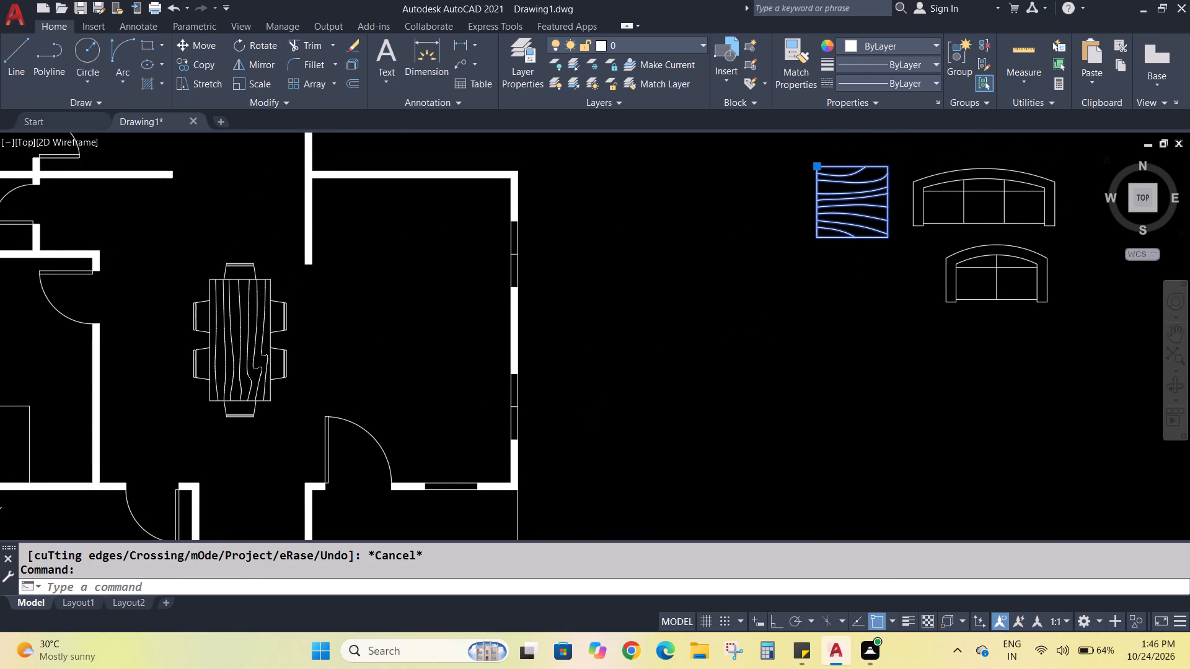
click(195, 40)
click(855, 178)
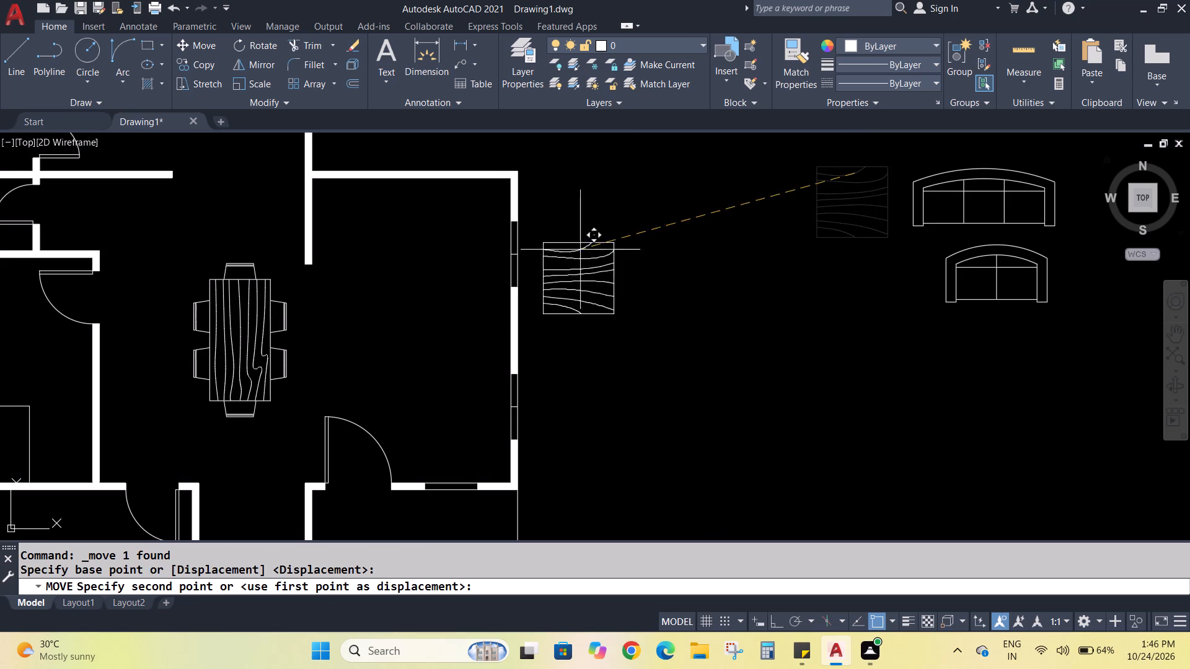
click(418, 284)
Scale the square wood-grain table in the living room down to about two-thirds of its size.
click(450, 281)
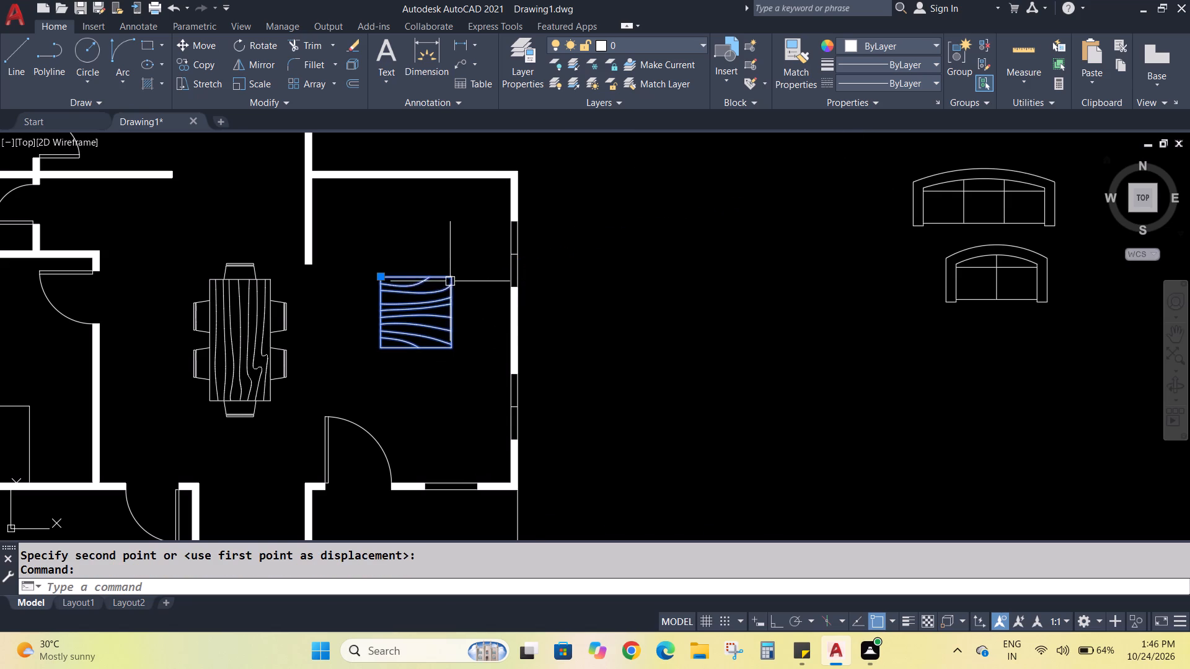
click(265, 84)
drag(446, 276, 442, 281)
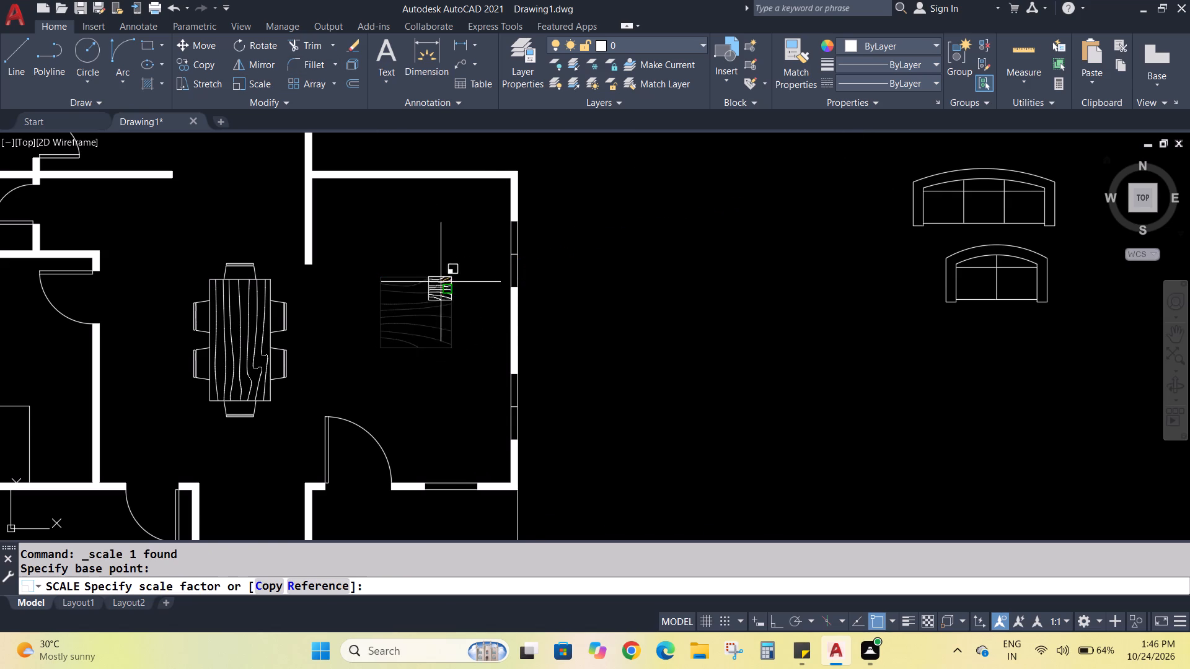
click(436, 282)
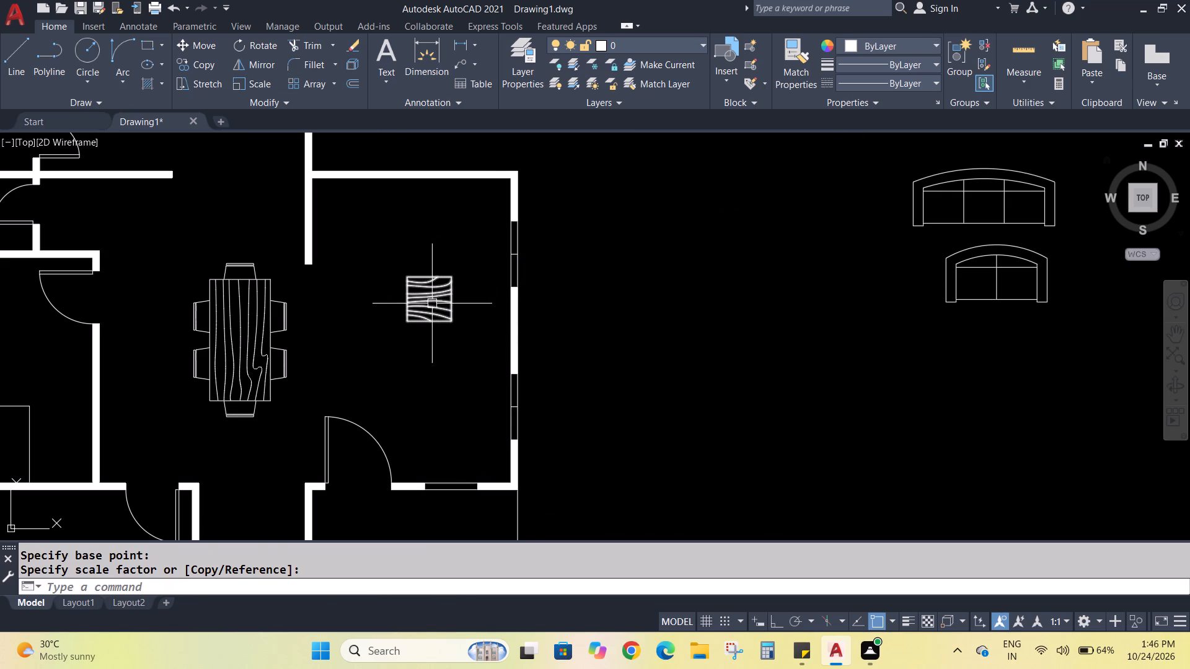
Move the three-seat sofa from east of the plan into the living room, just inside its north wall.
click(953, 219)
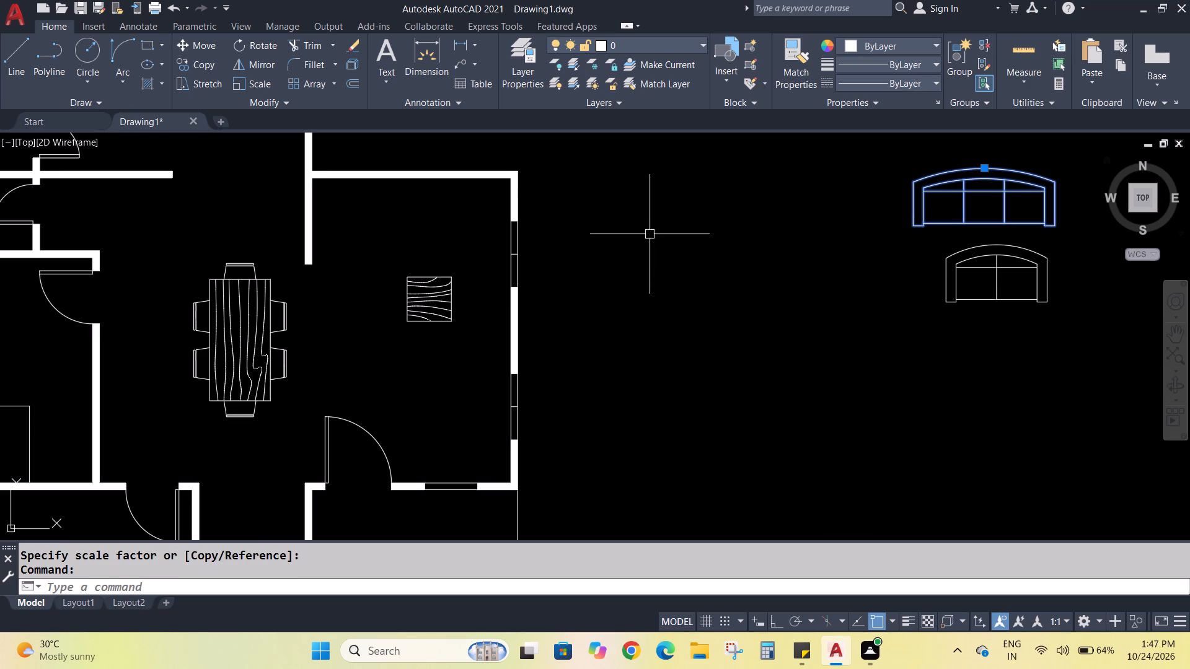
click(203, 40)
click(985, 167)
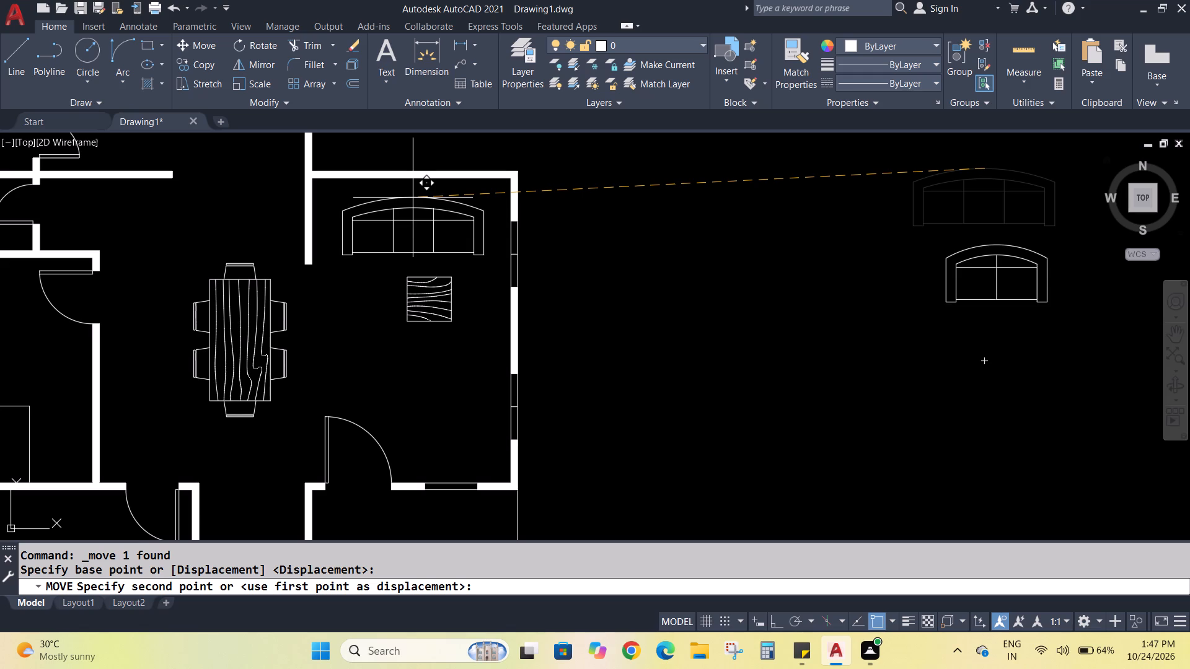
click(413, 199)
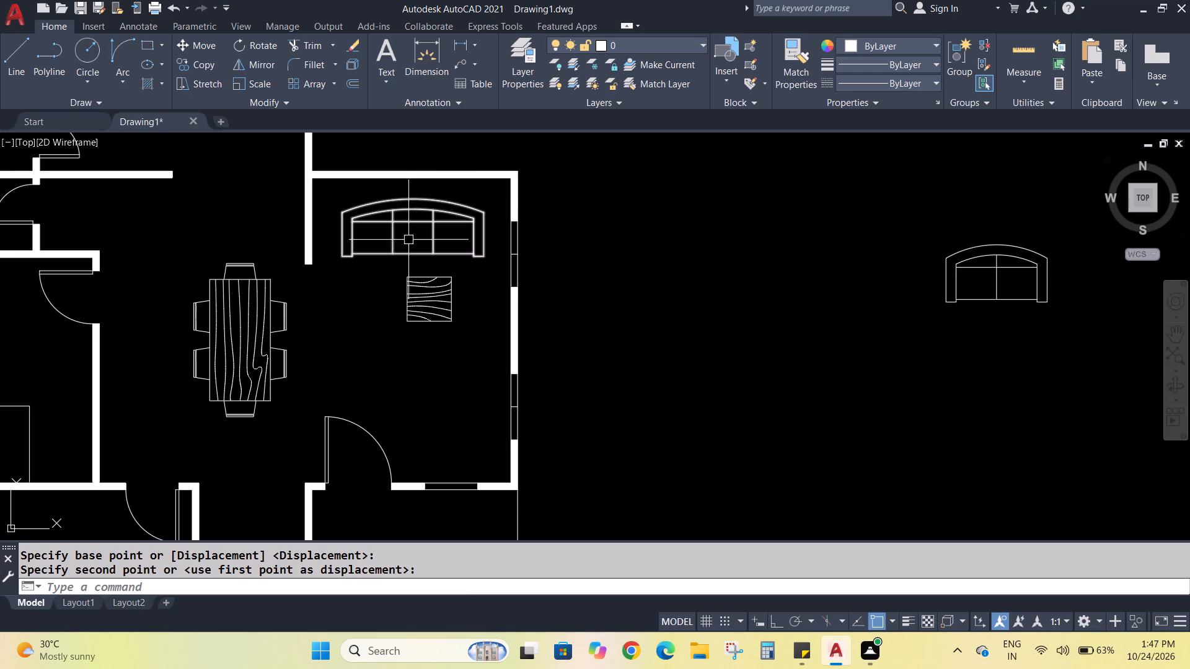
Rotate the three-seat sofa 90 degrees counterclockwise with Ortho on, so its seat faces east.
click(358, 237)
click(391, 223)
click(392, 223)
click(446, 222)
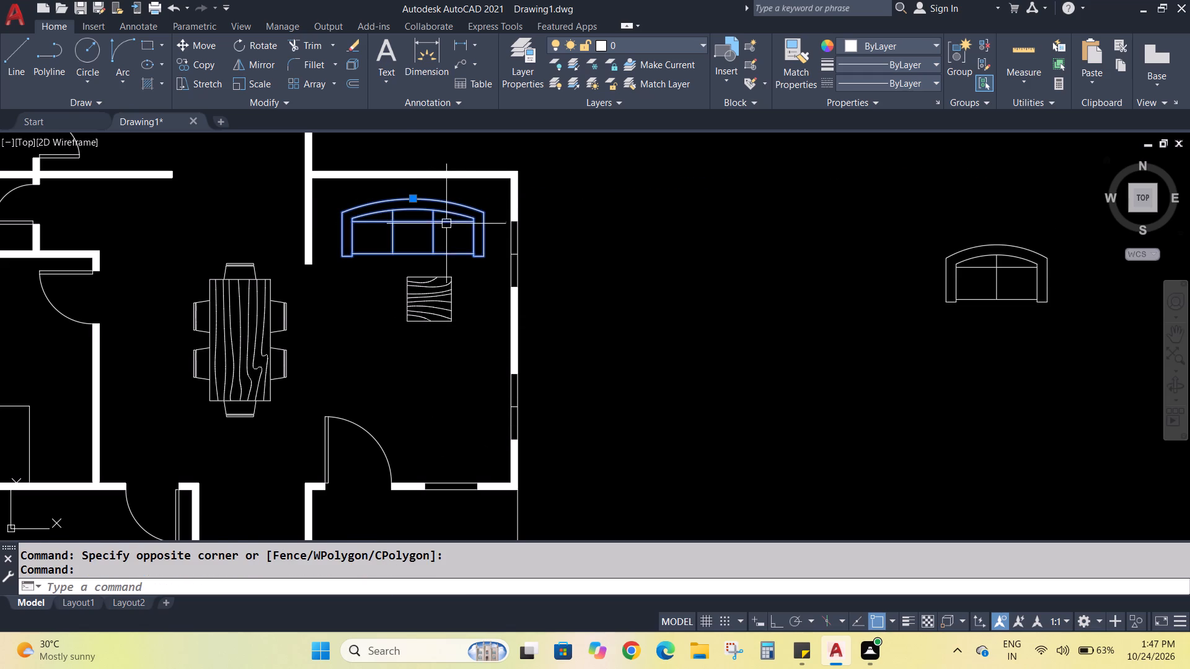
click(239, 43)
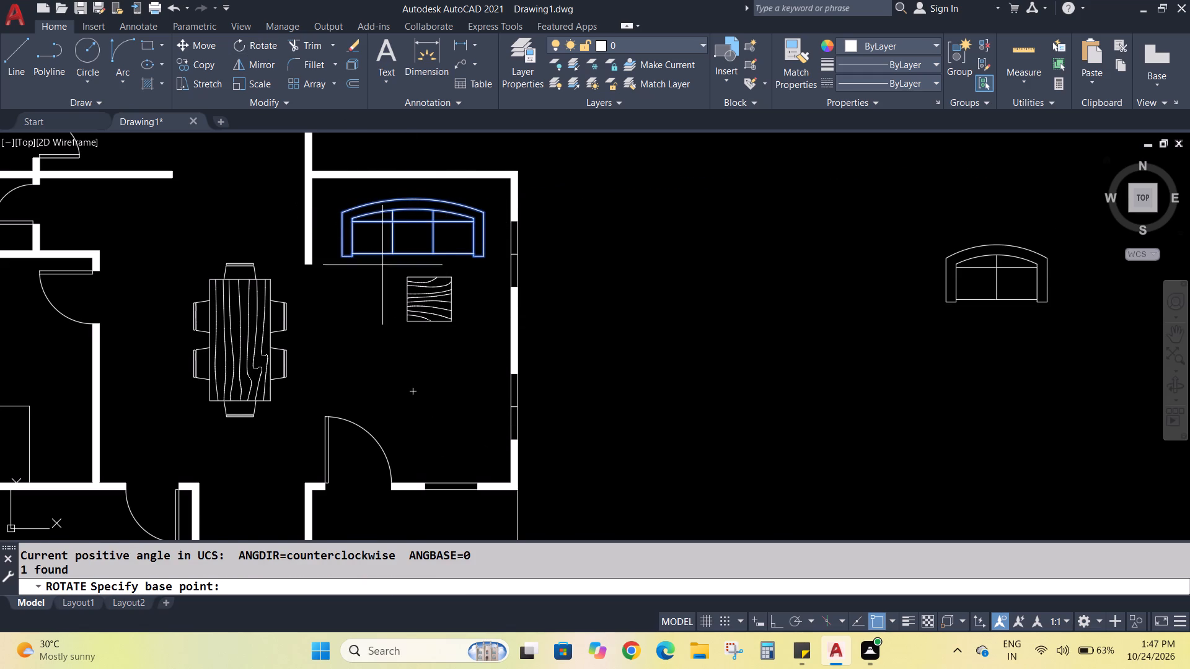
click(771, 616)
click(355, 250)
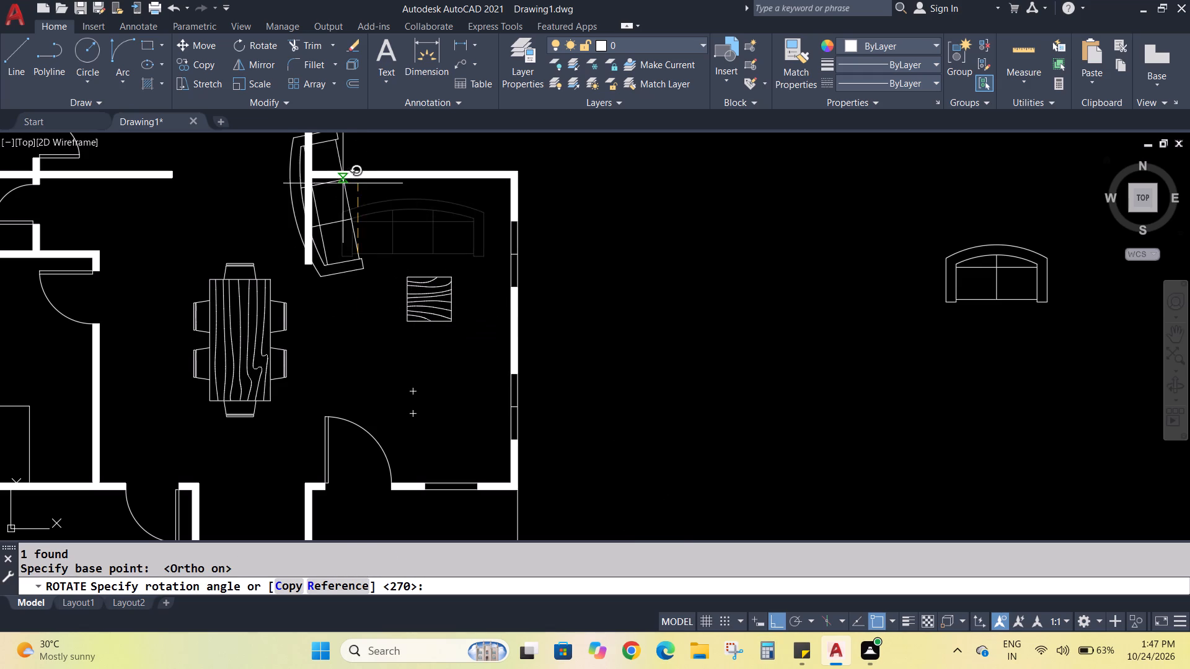
click(355, 195)
Move the rotated three-seat sofa with Ortho off to just west of the square table, facing it.
click(355, 266)
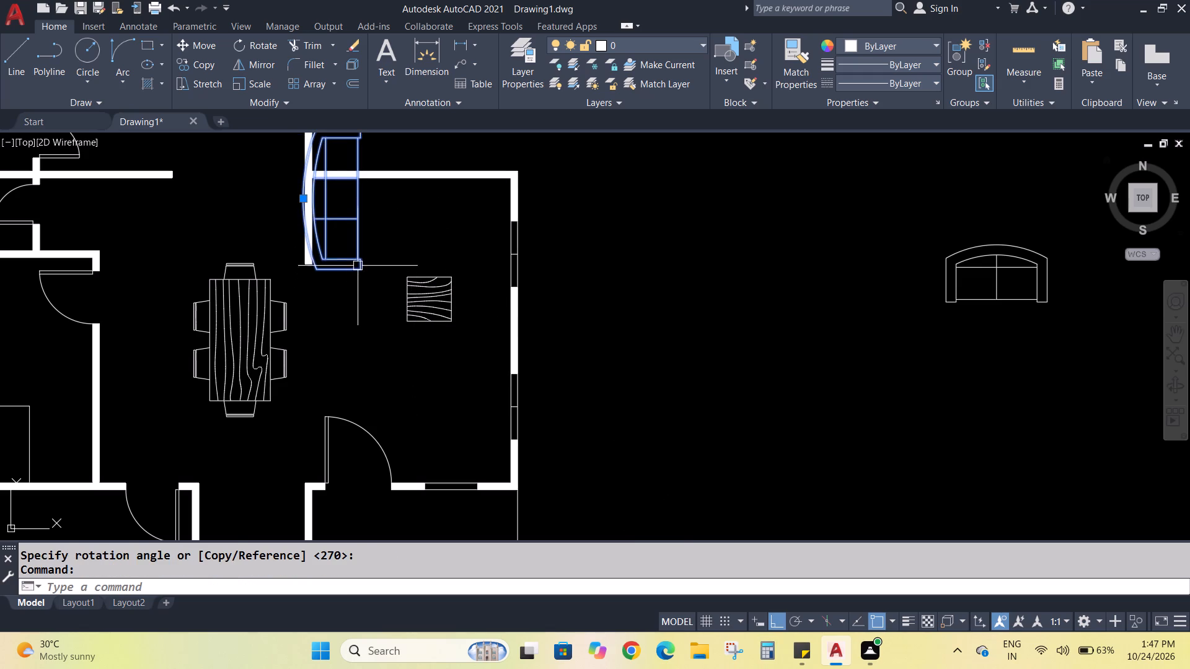
click(204, 45)
click(352, 225)
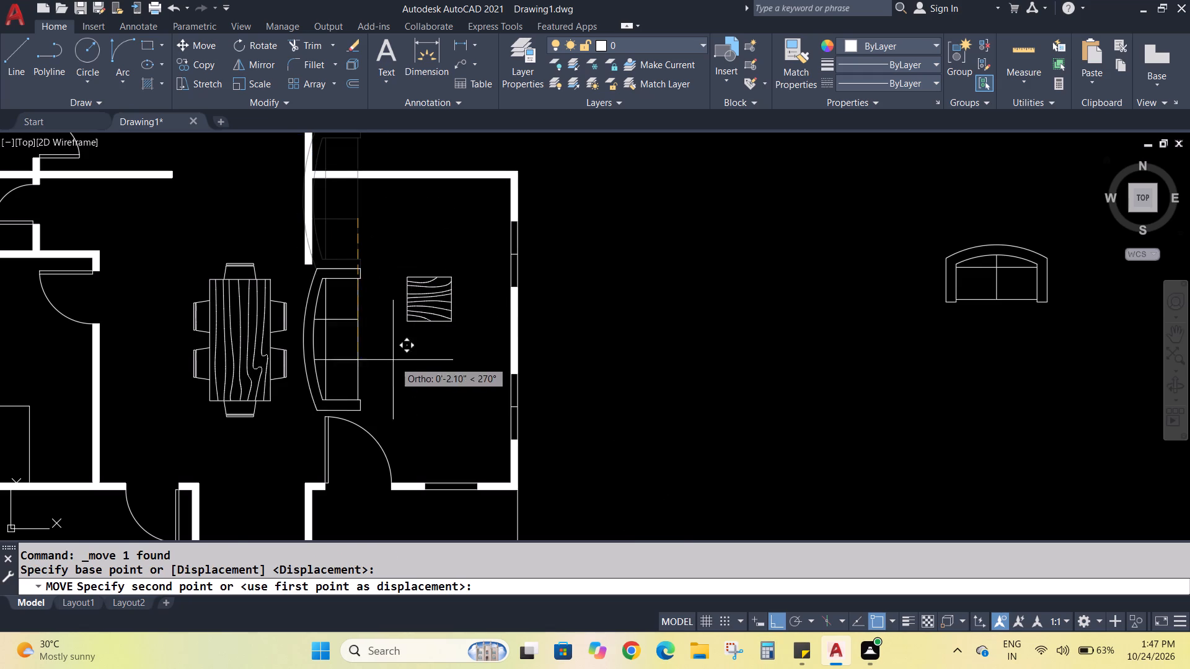
click(777, 619)
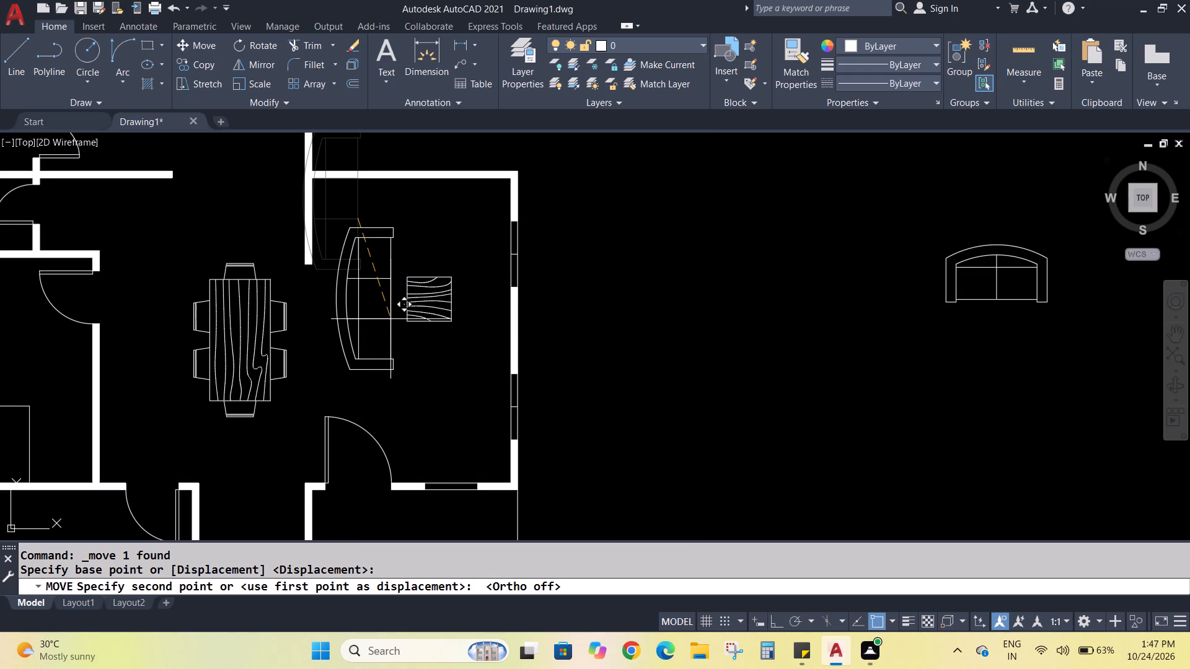
click(390, 316)
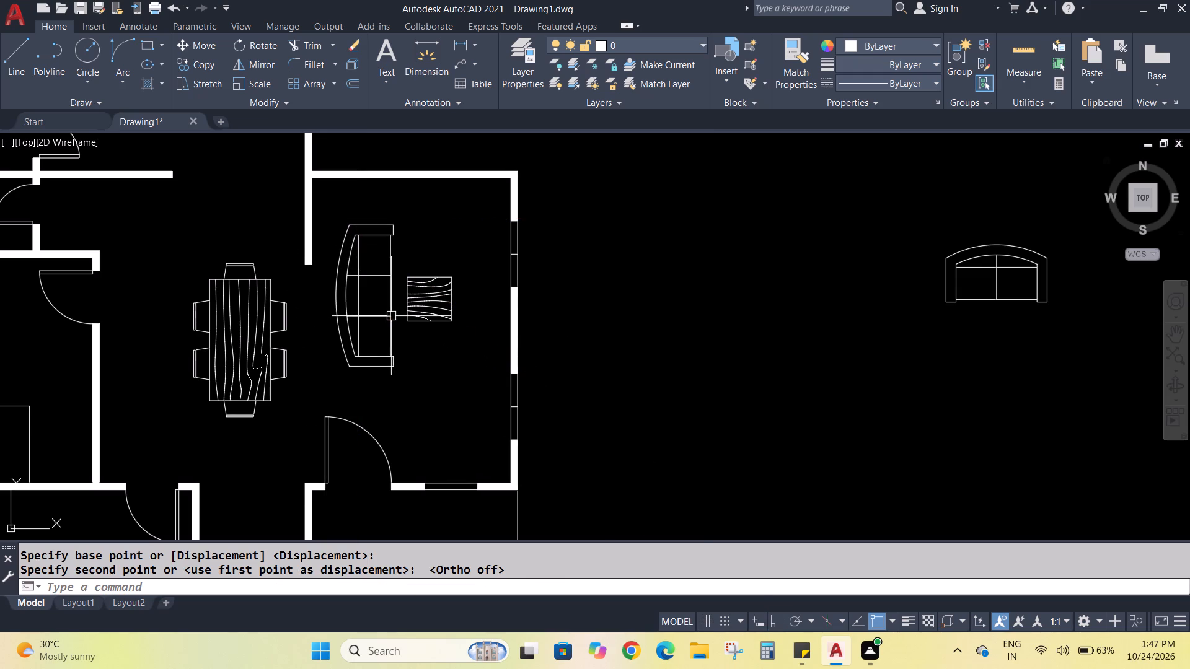
Scale the three-seat sofa down to about three-quarters of its size from the middle of its back.
click(340, 316)
click(253, 84)
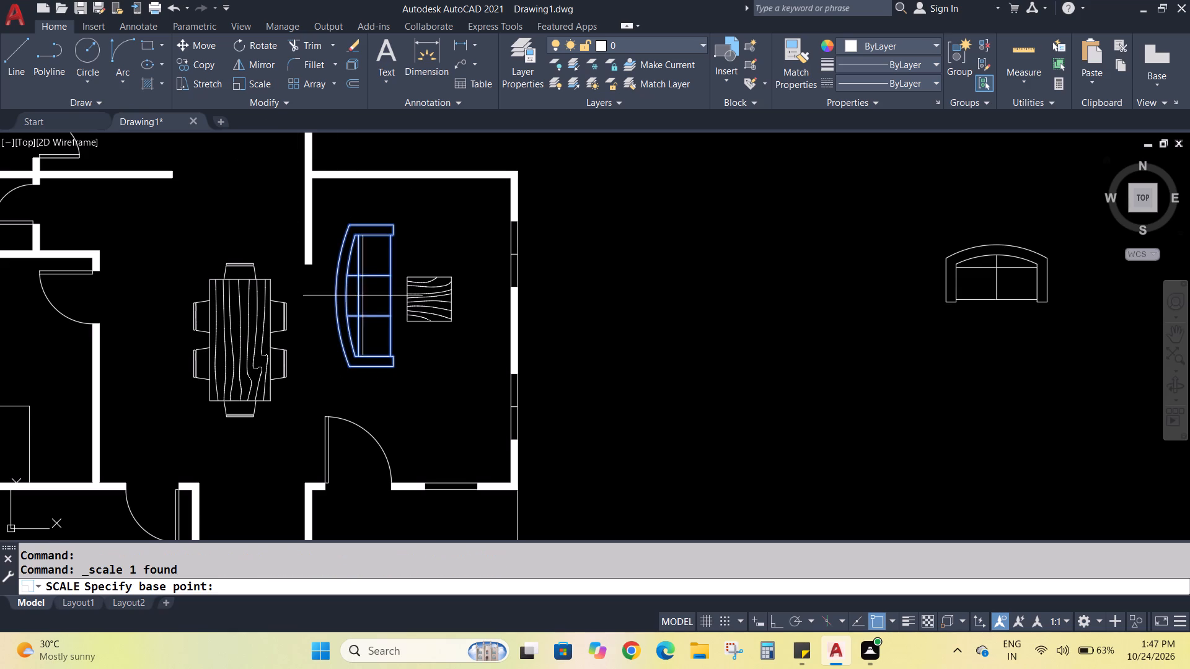
click(337, 293)
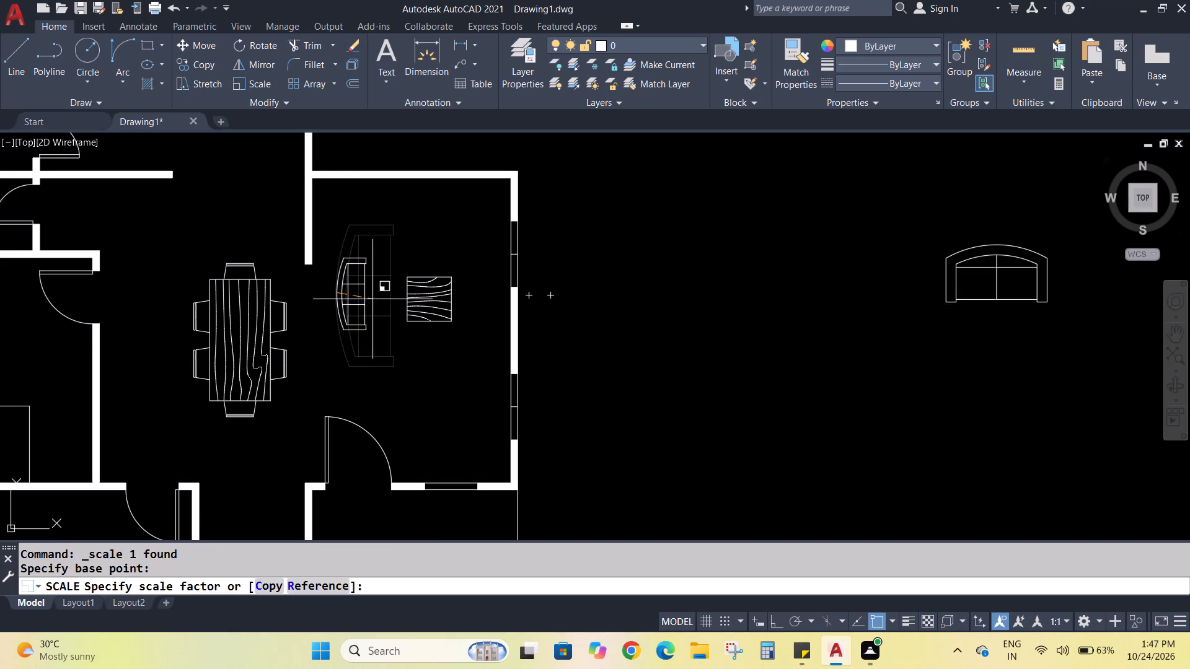
click(385, 299)
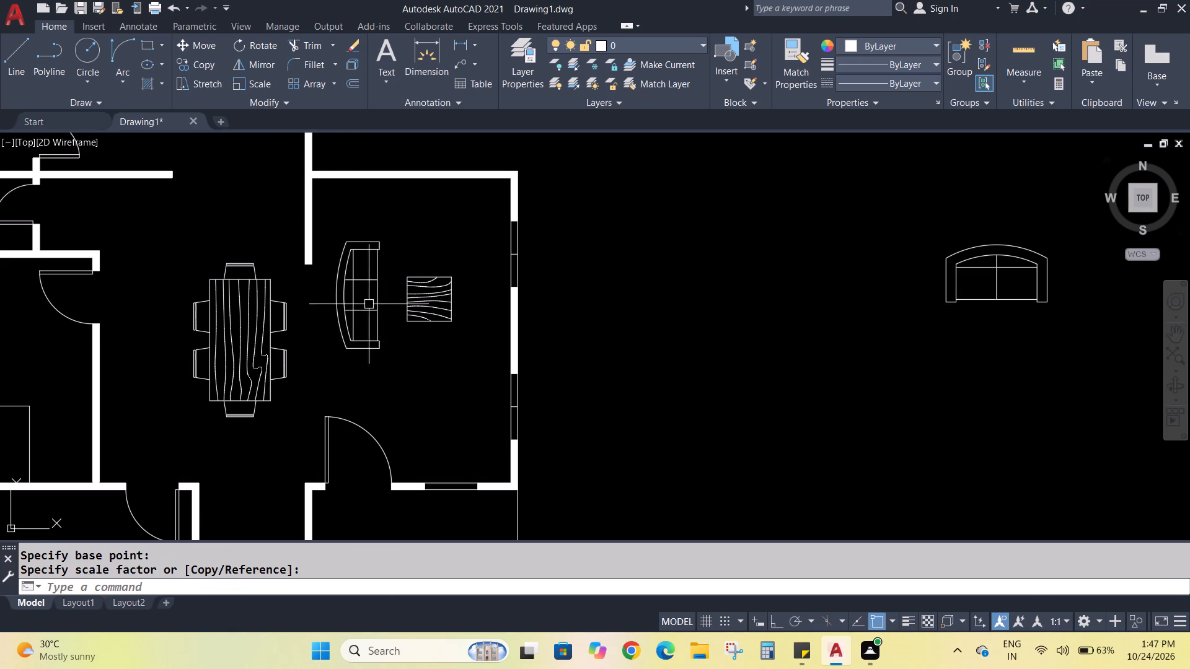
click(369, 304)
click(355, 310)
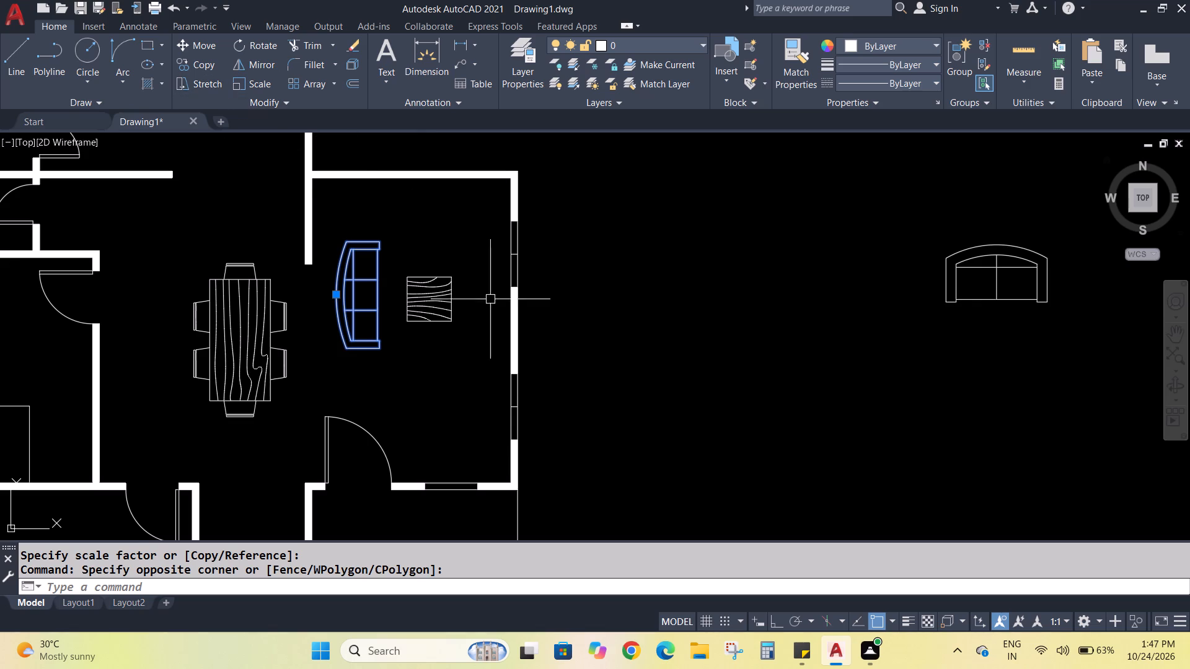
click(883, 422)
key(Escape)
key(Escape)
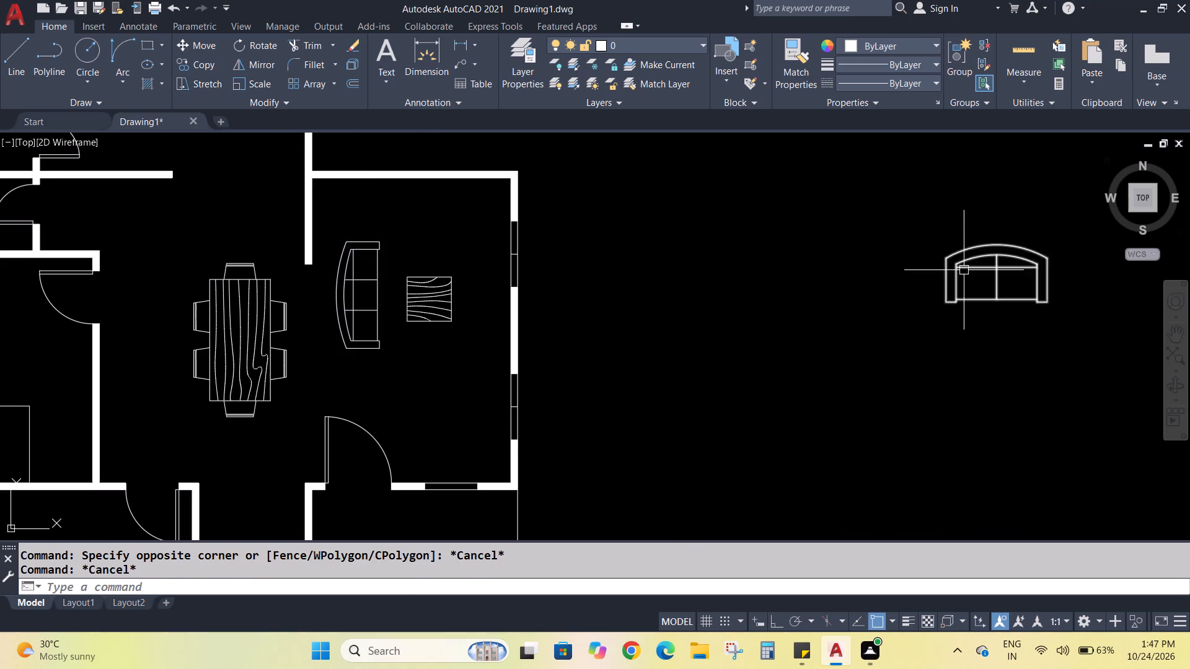
Move the two-seat sofa from east of the plan into the living room, north of the square table.
click(964, 267)
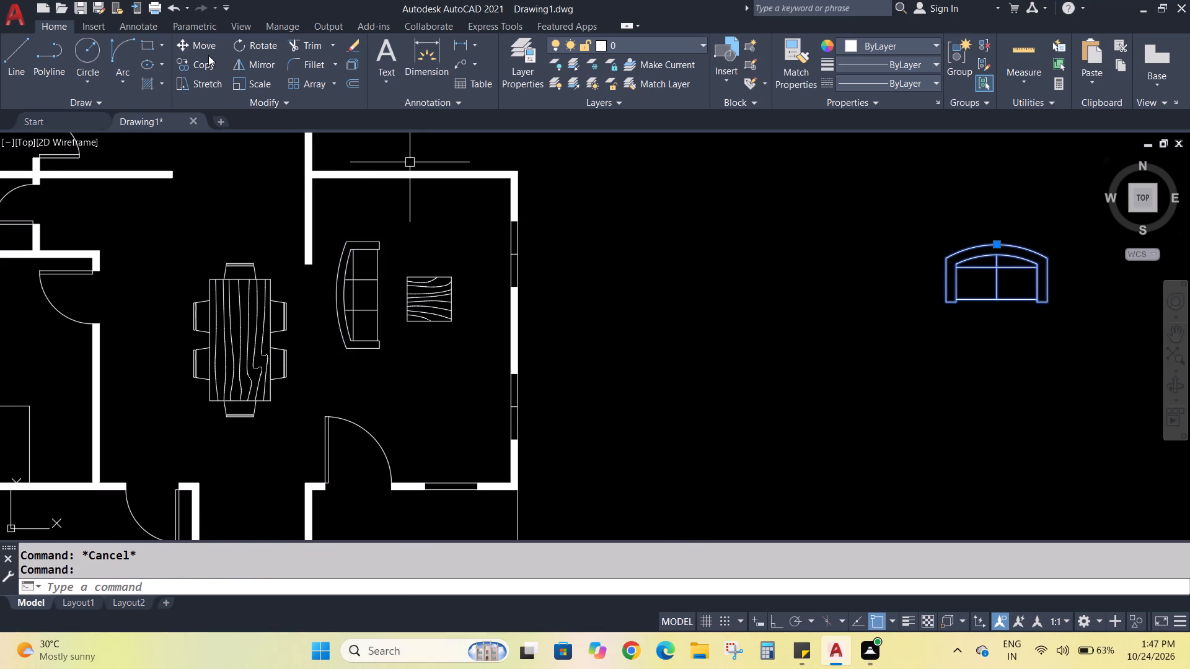
click(208, 55)
click(209, 48)
drag(985, 252, 582, 249)
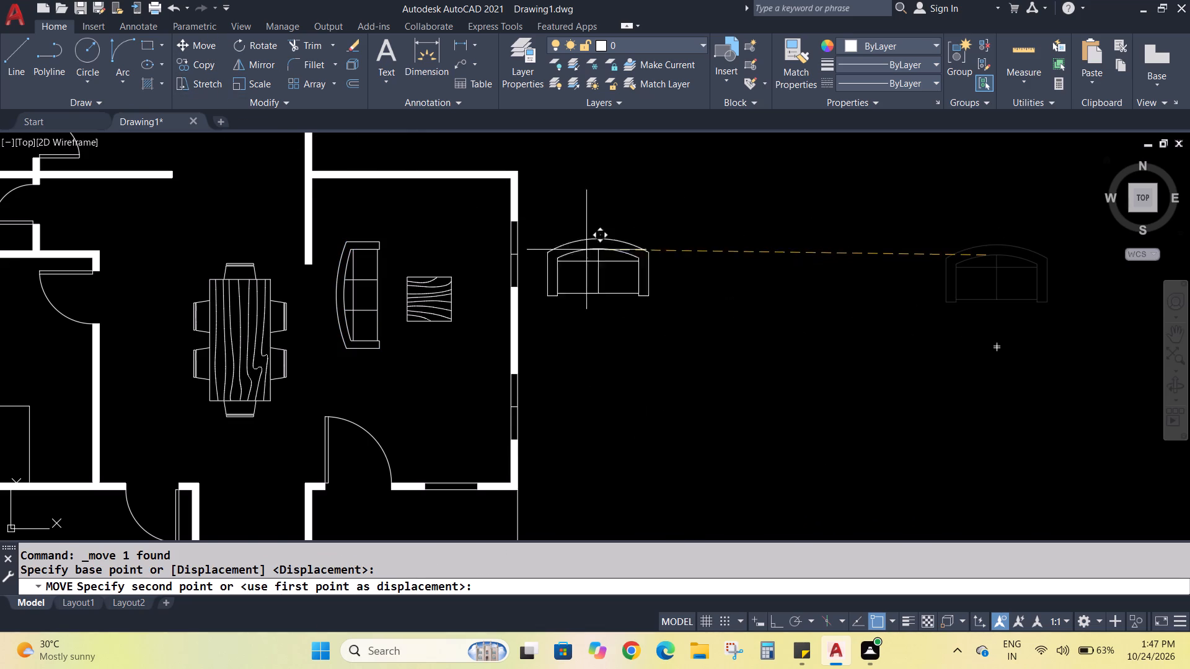
drag(582, 249, 440, 203)
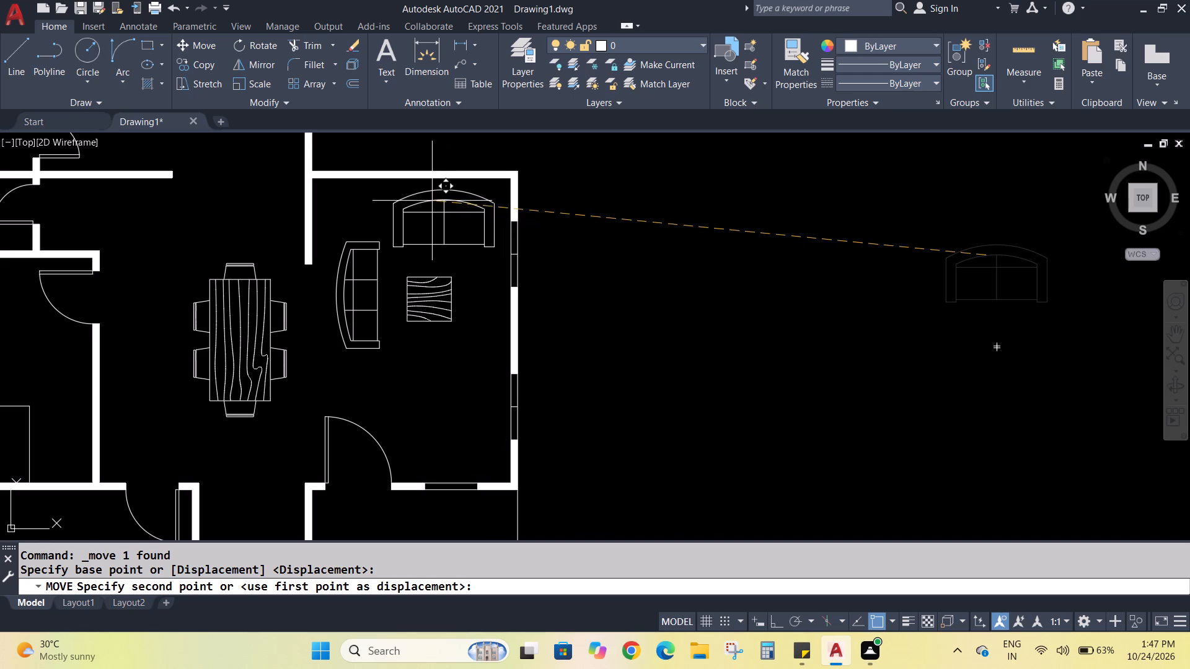
click(432, 201)
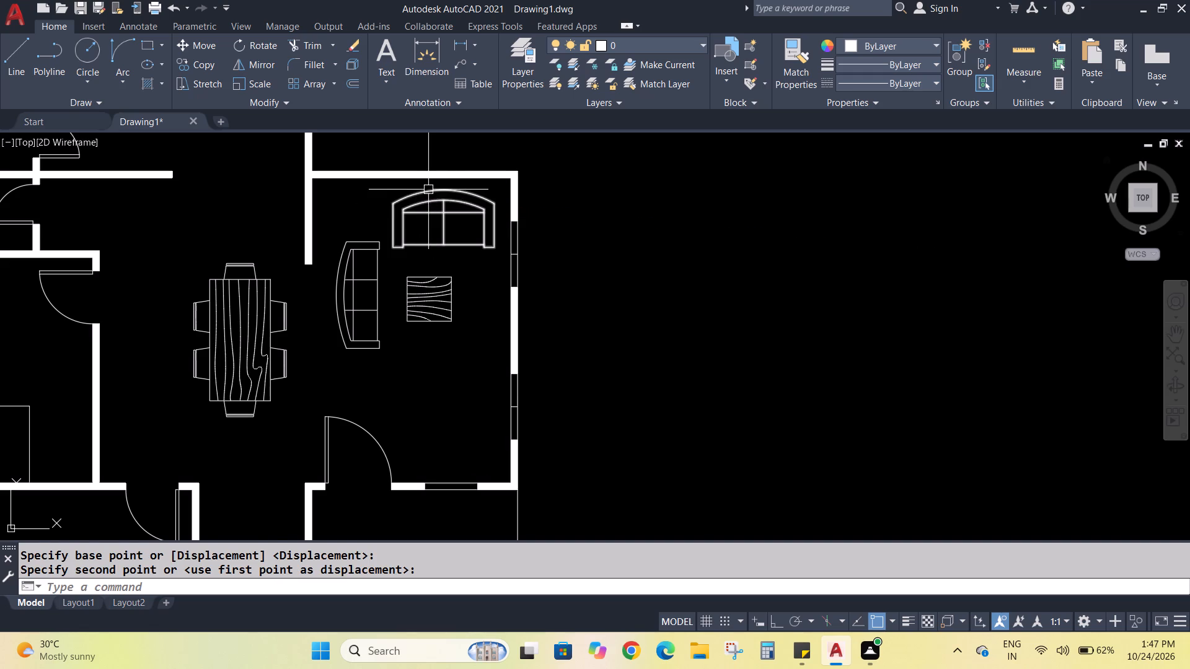
Scale the two-seat sofa down to about half its size from the midpoint of its curved back.
click(428, 190)
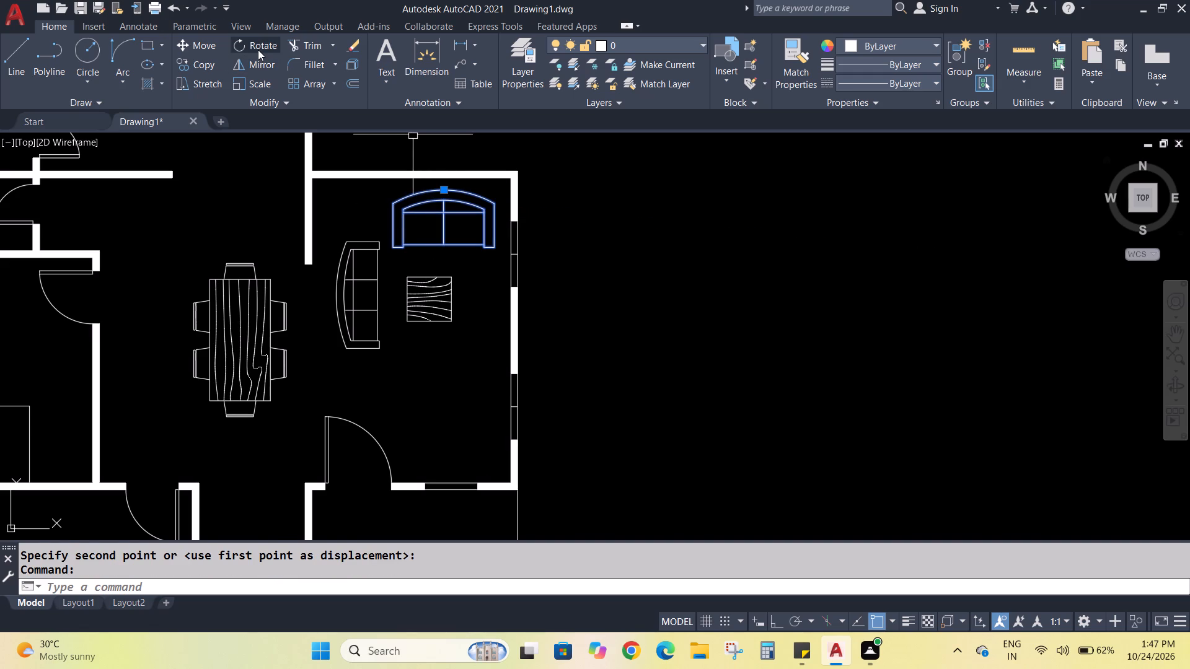
click(249, 86)
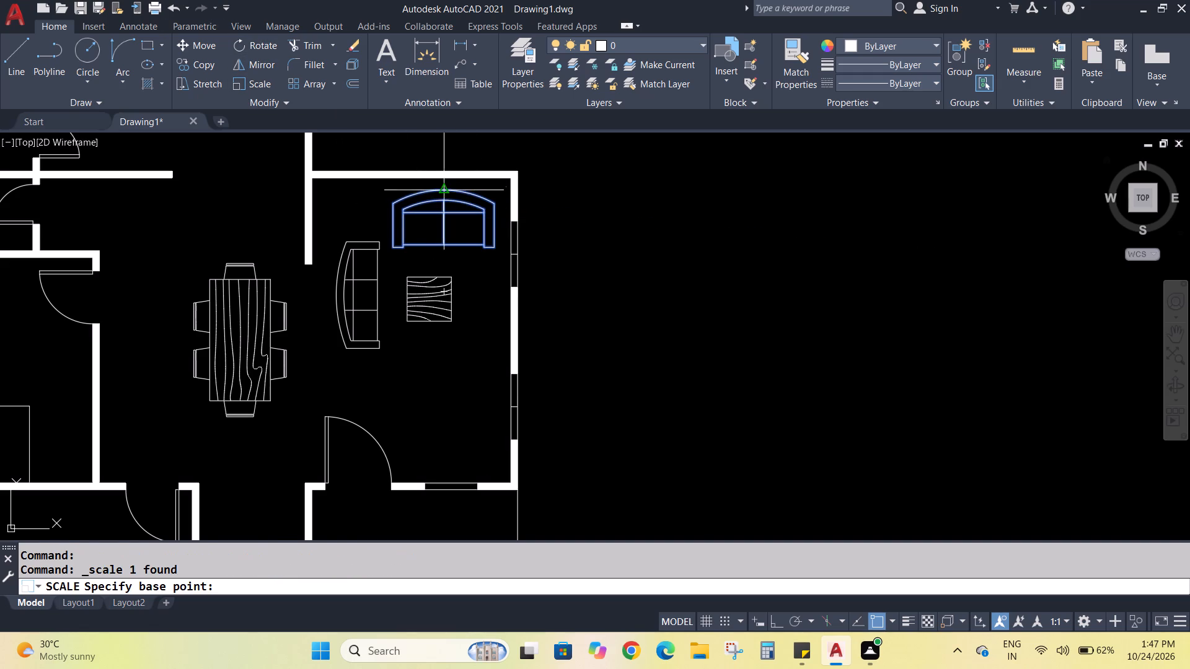
click(444, 187)
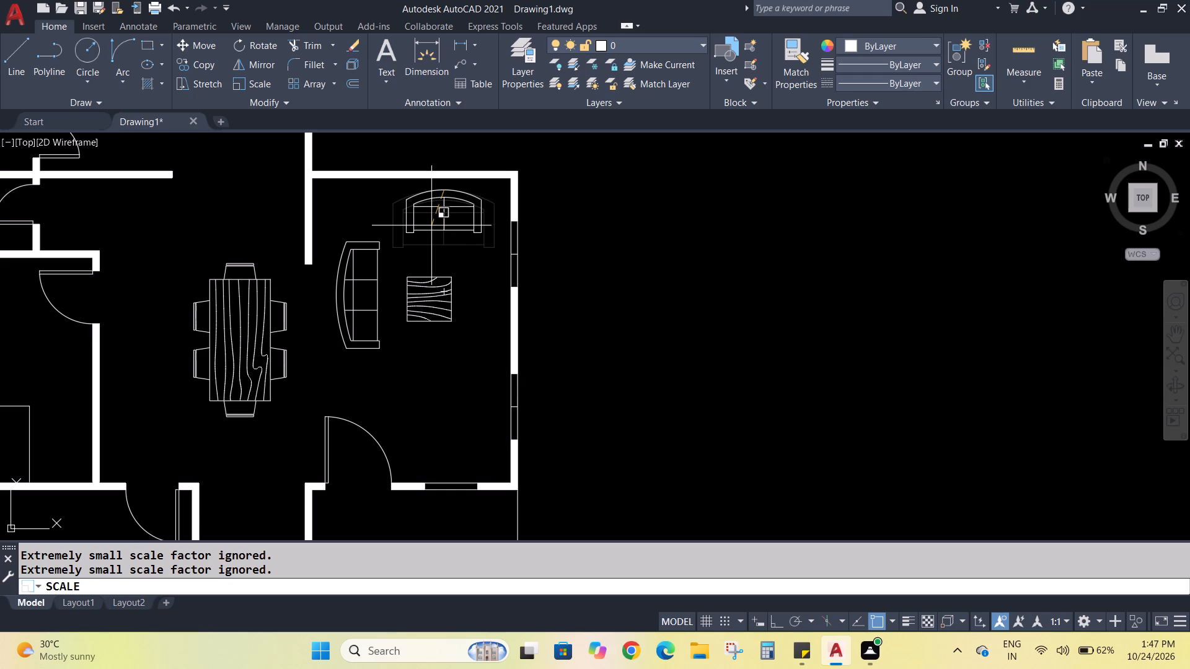
click(433, 220)
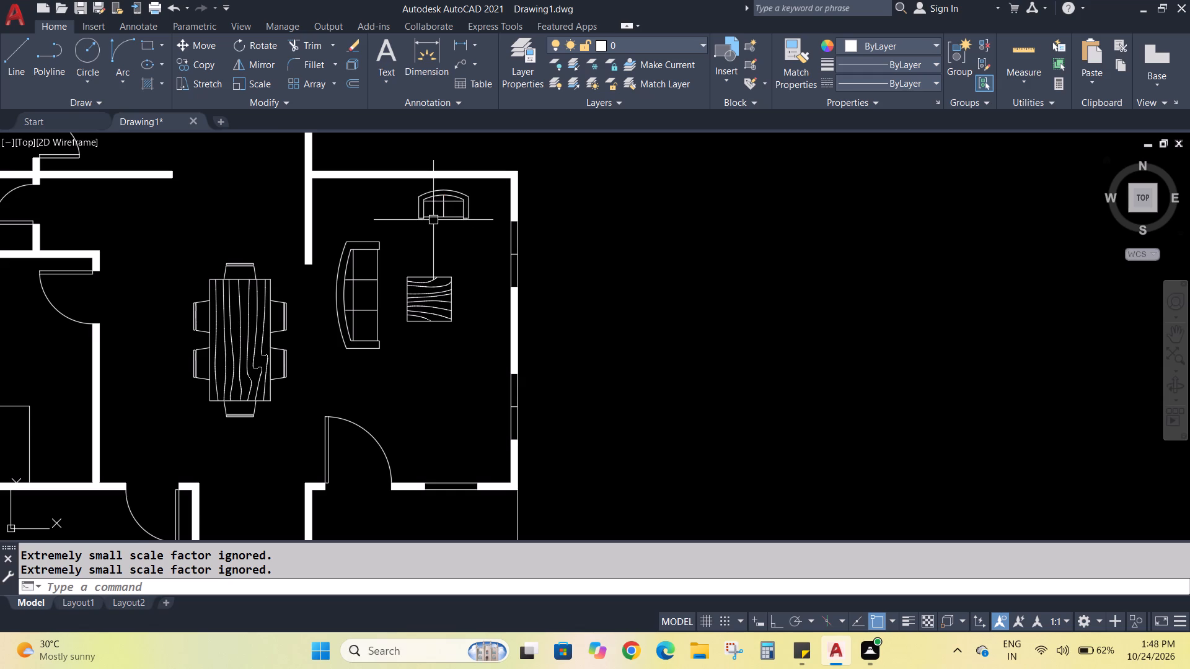
Move the reduced two-seat sofa southwest so it lines up directly north of the square table.
click(426, 216)
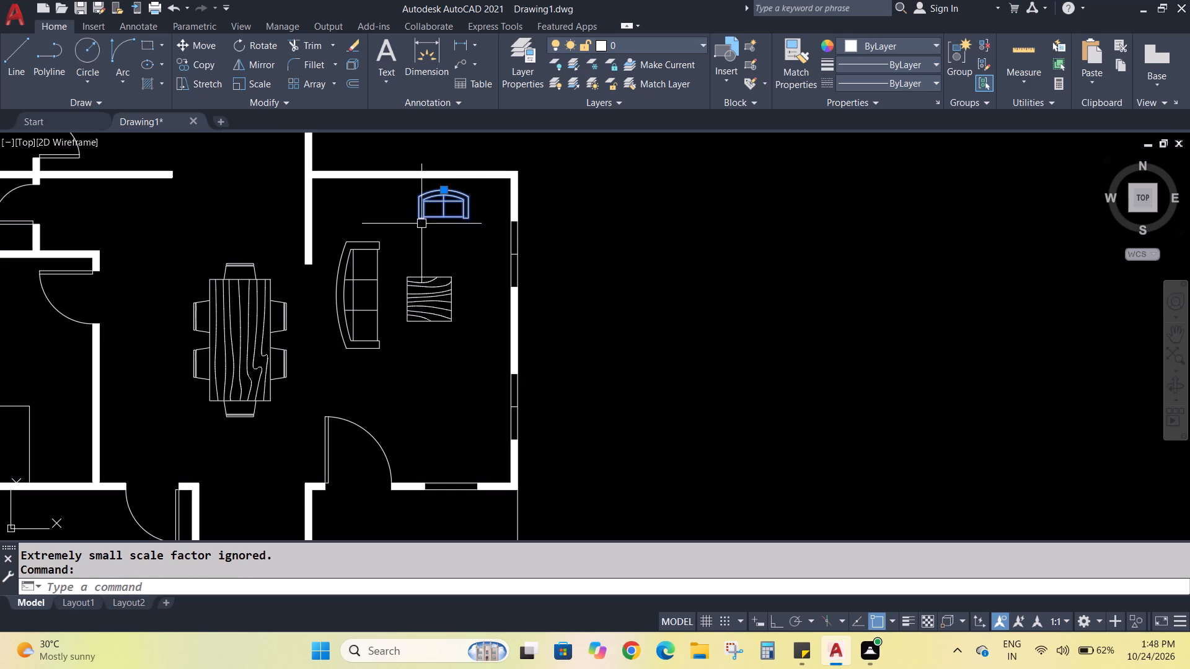
click(203, 51)
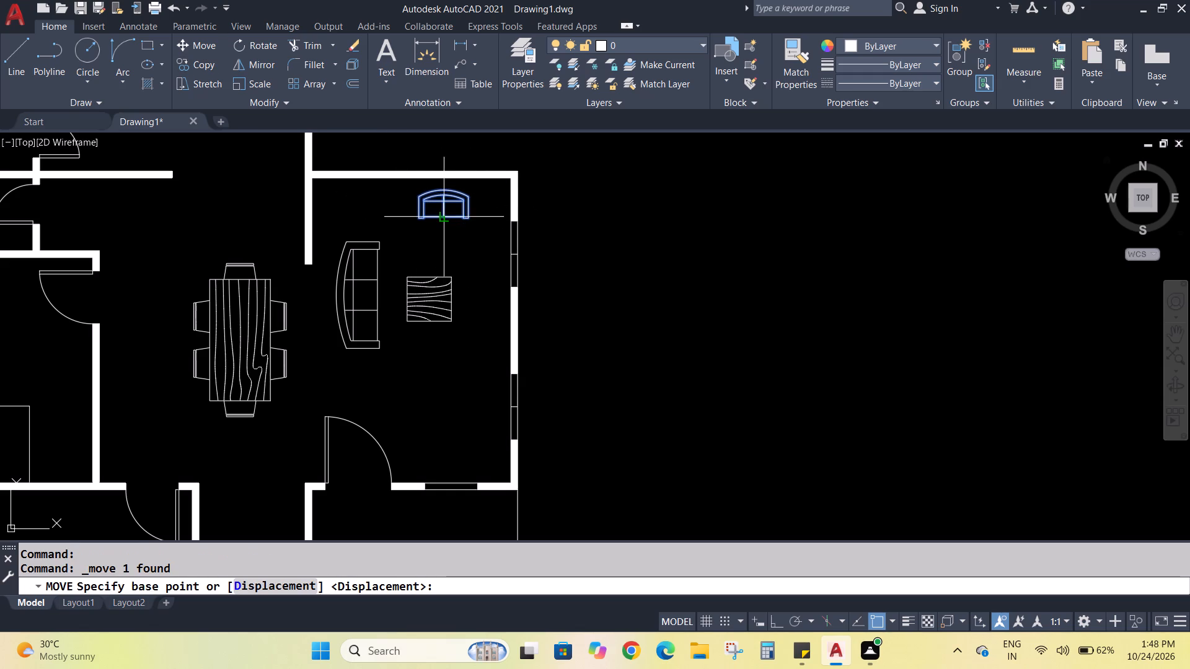
click(444, 212)
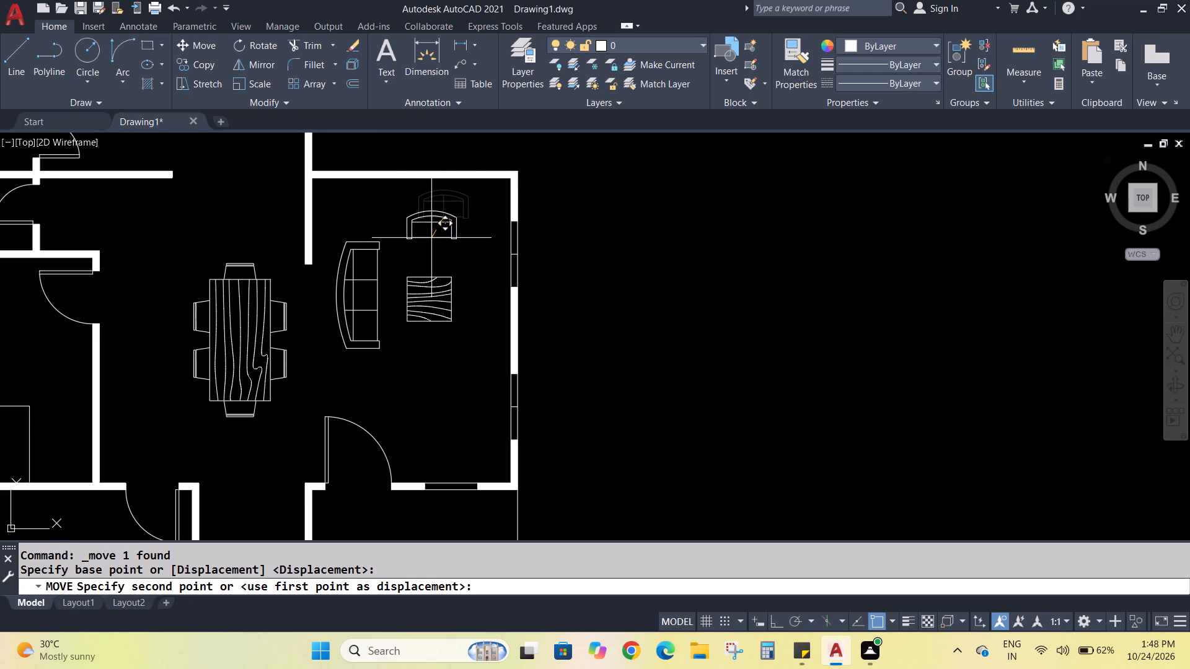
click(432, 237)
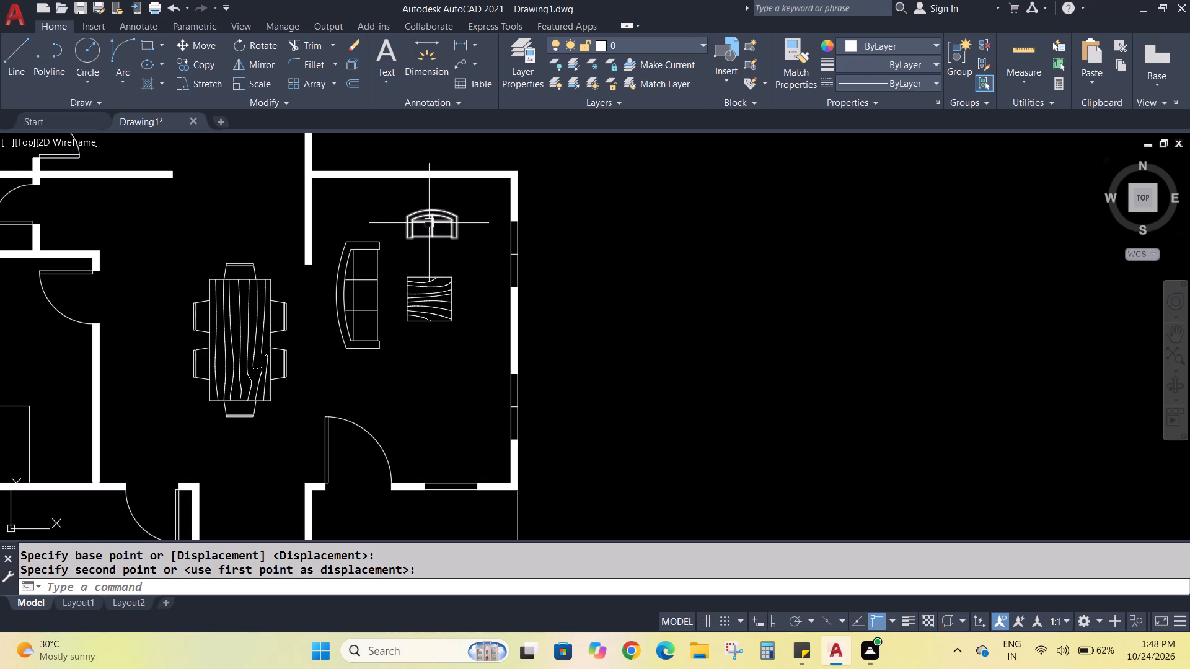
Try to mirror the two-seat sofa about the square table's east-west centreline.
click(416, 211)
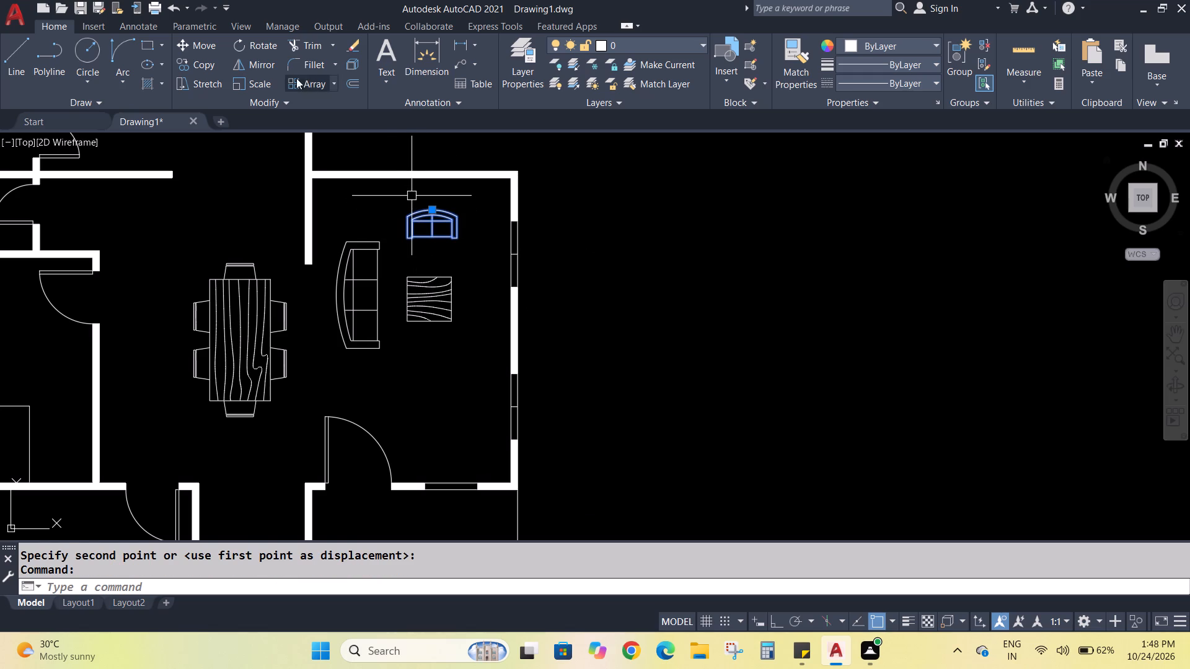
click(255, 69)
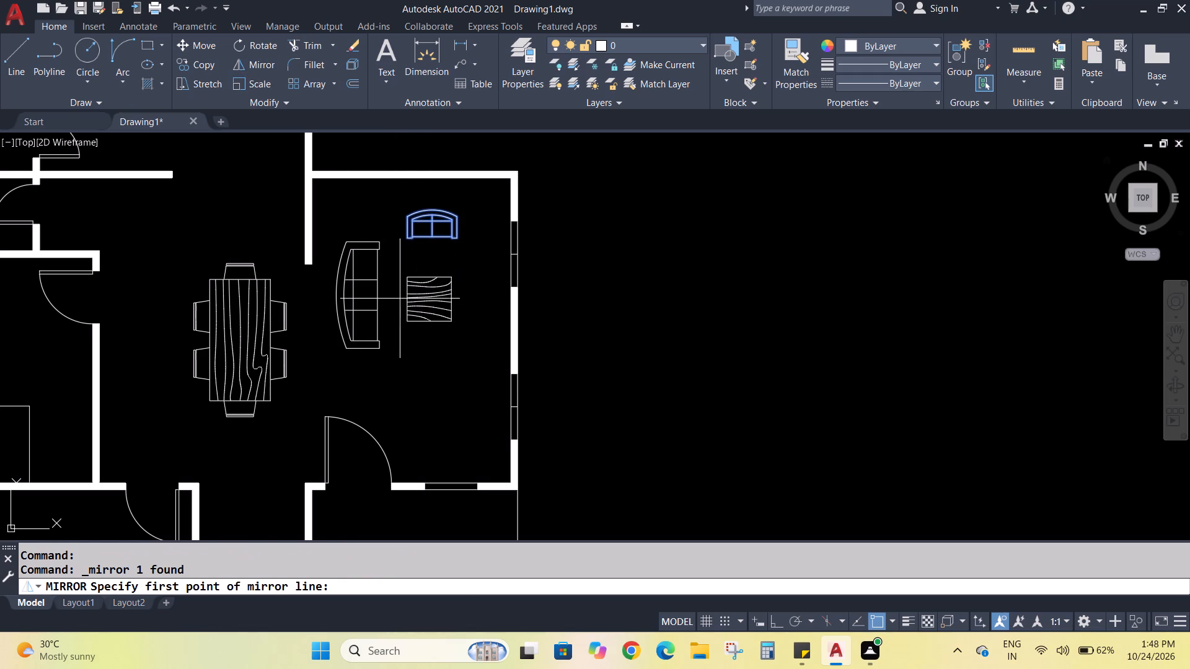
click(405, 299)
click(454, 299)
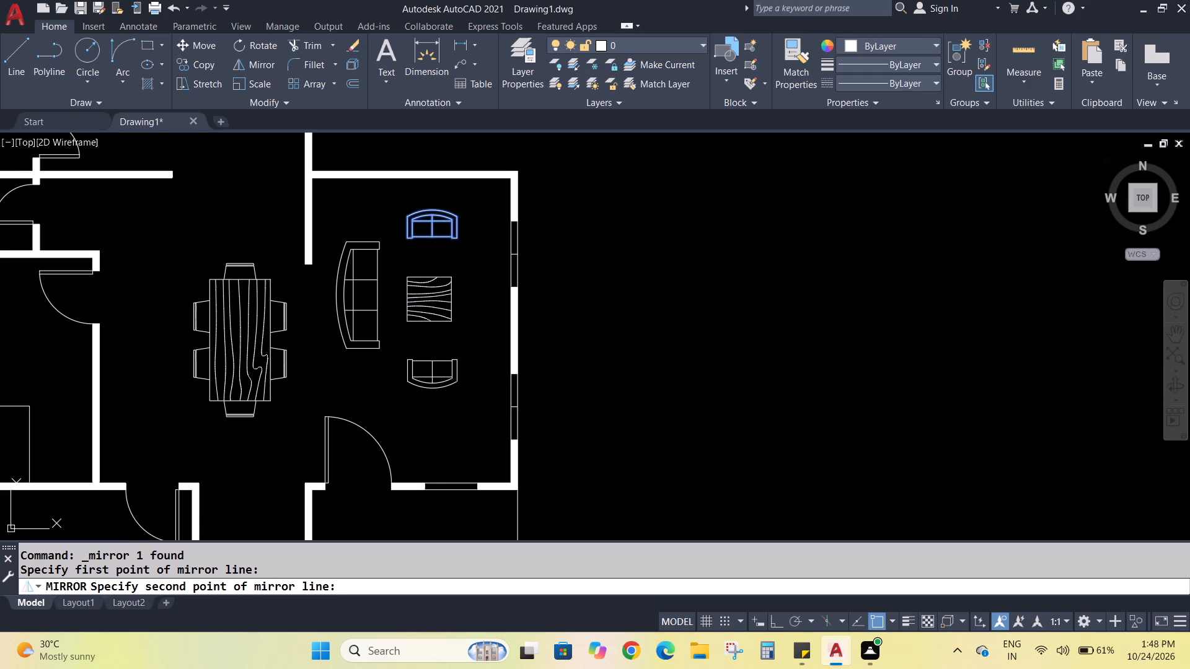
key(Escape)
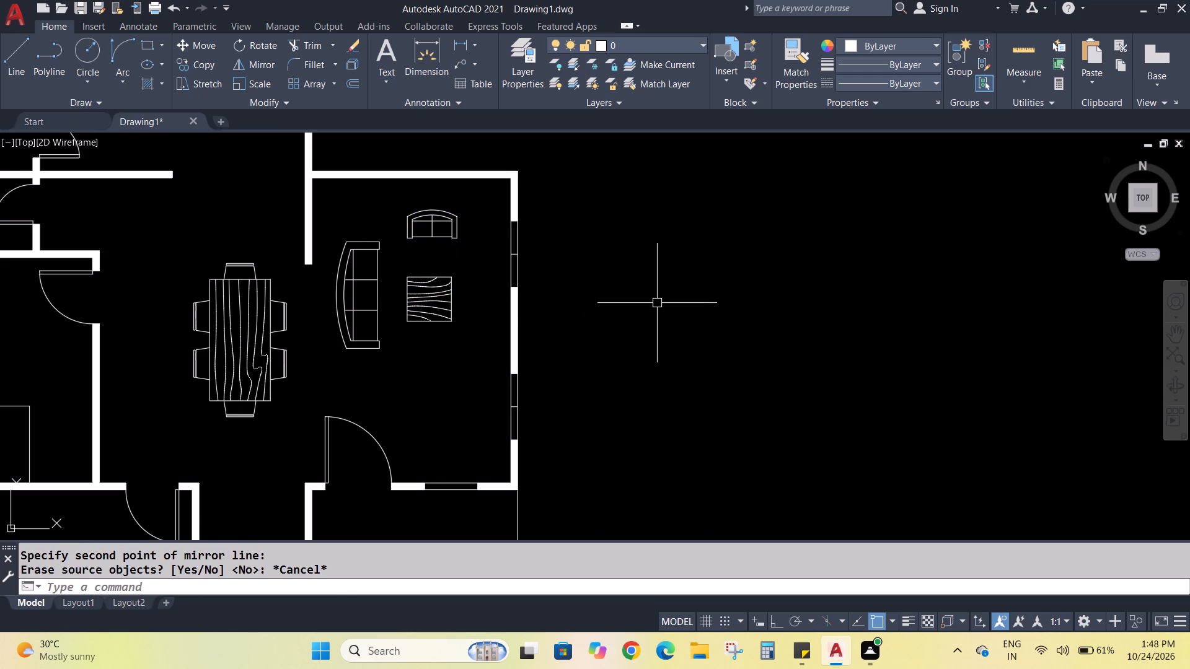
Mirror the two-seat sofa about the square table's east-west centreline, keeping the original sofa.
click(421, 211)
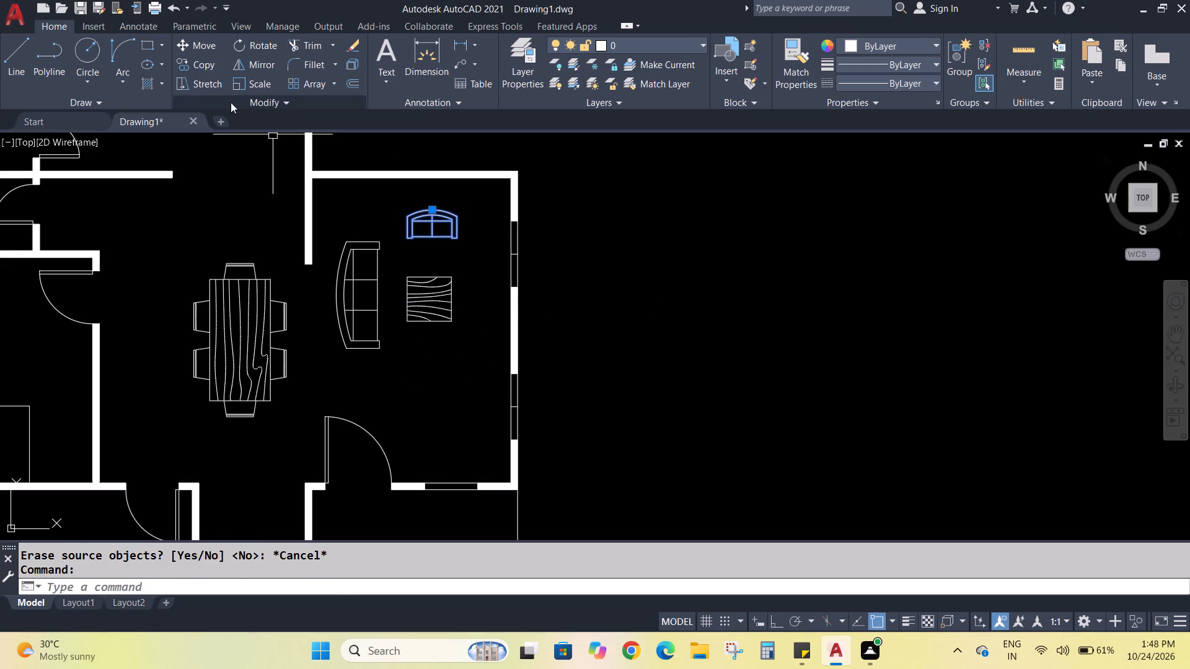
click(253, 69)
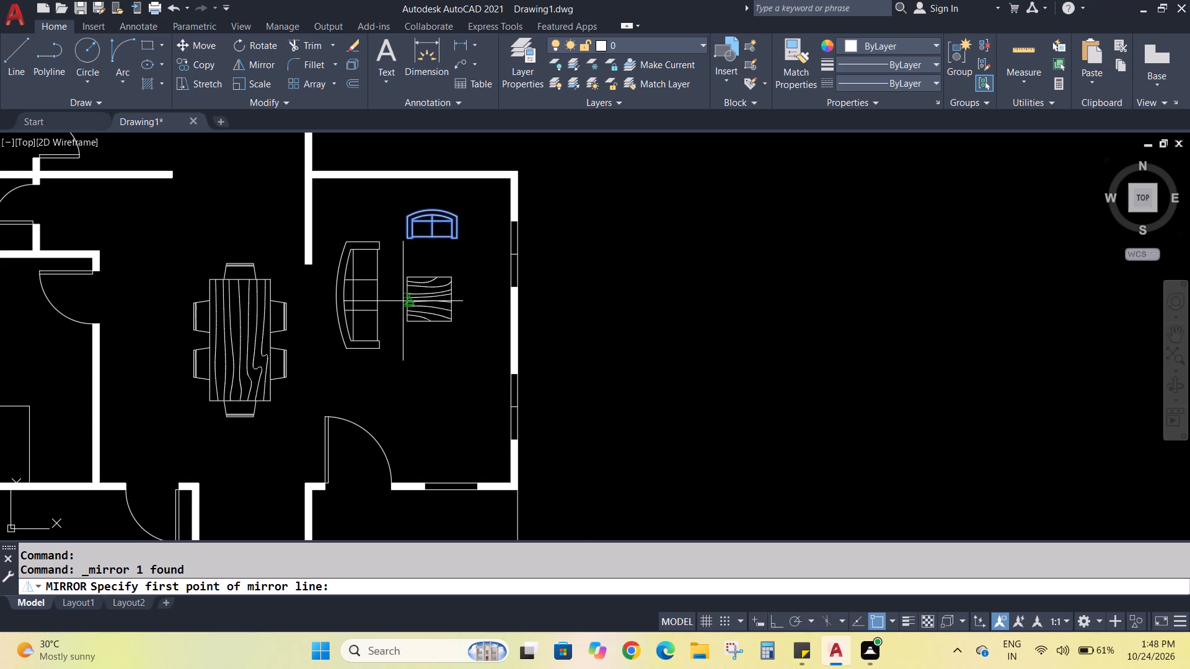
scroll(404, 299, up, 3)
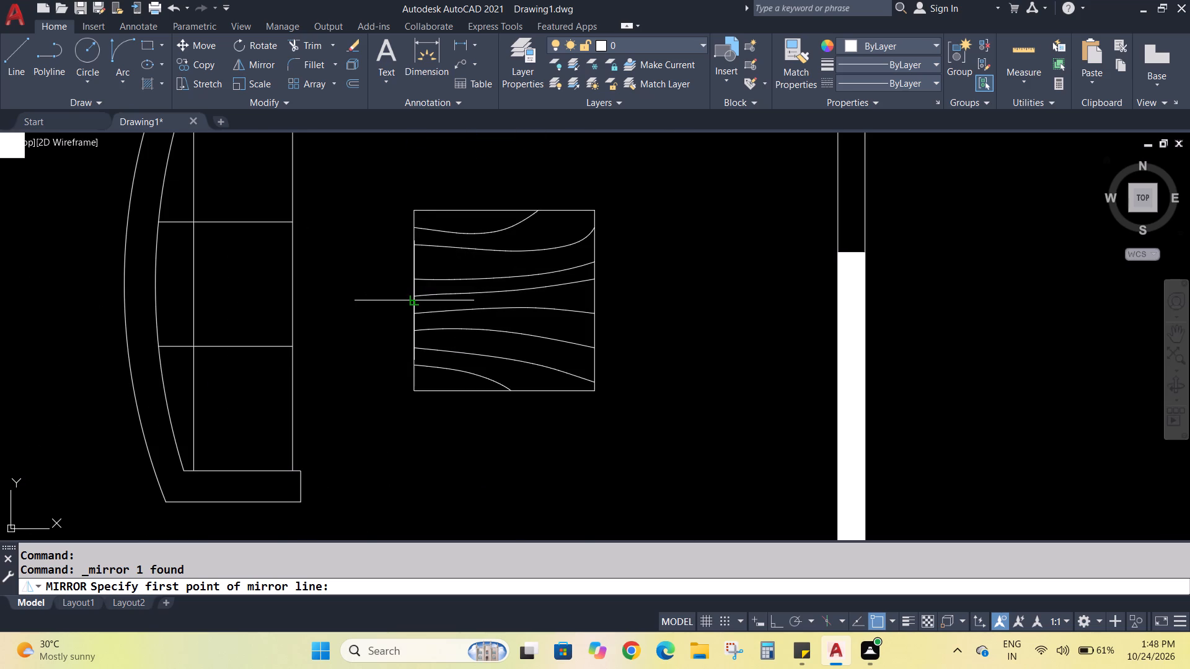
click(412, 303)
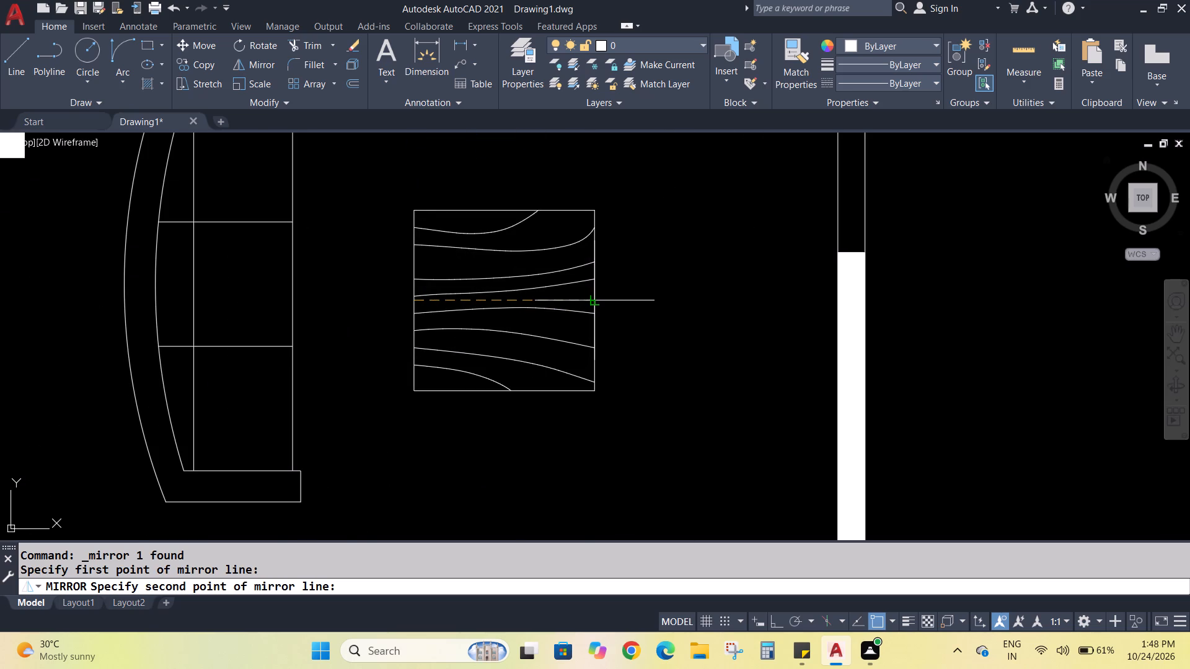
click(781, 623)
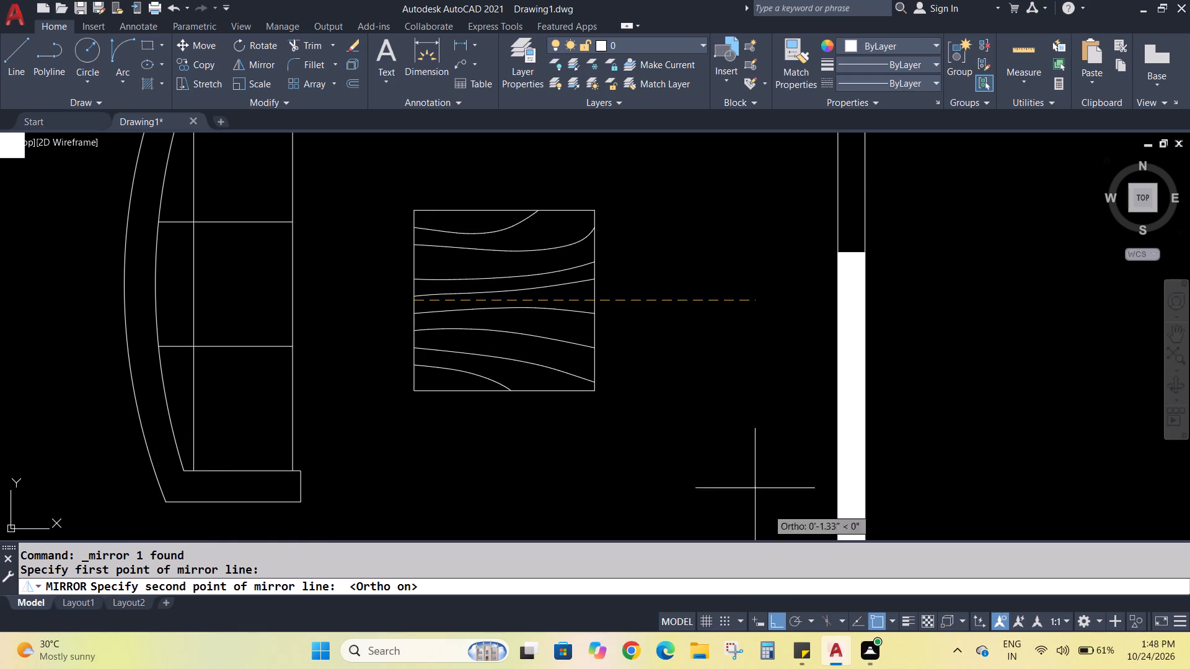
click(596, 303)
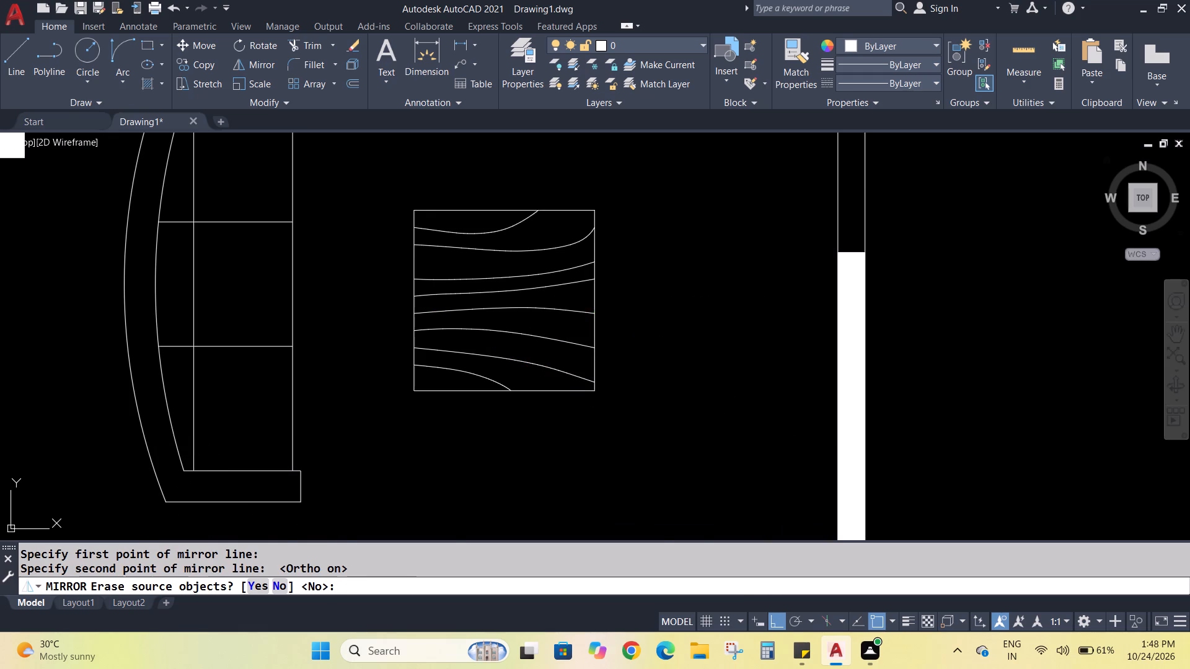
scroll(598, 312, down, 3)
key(Return)
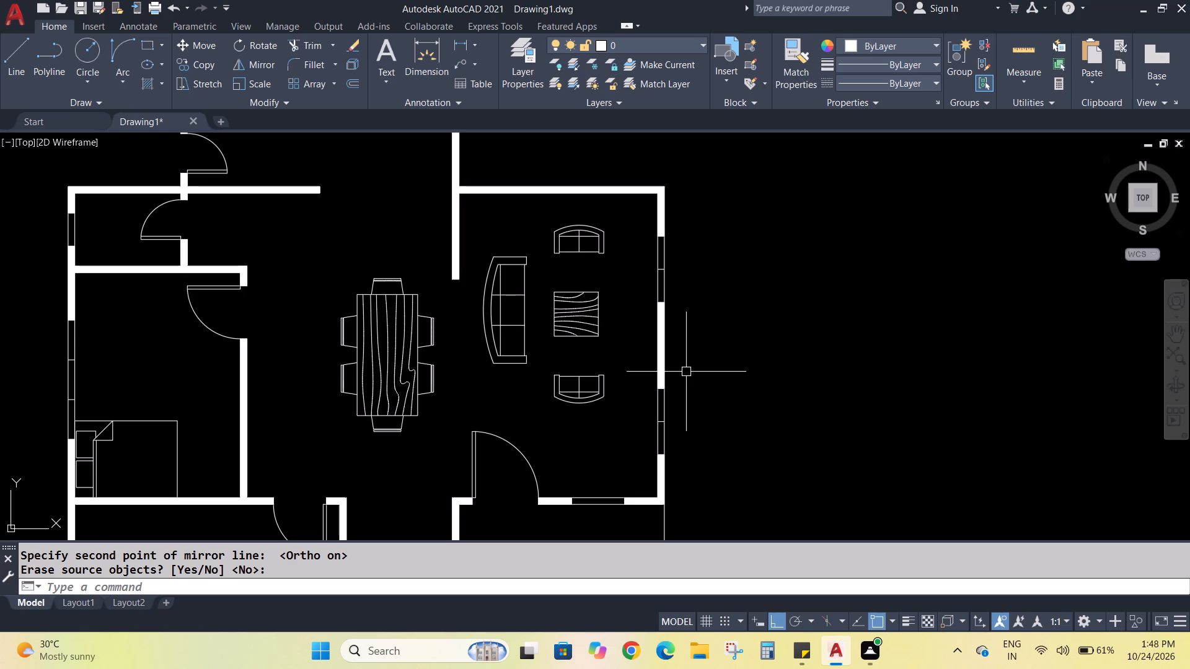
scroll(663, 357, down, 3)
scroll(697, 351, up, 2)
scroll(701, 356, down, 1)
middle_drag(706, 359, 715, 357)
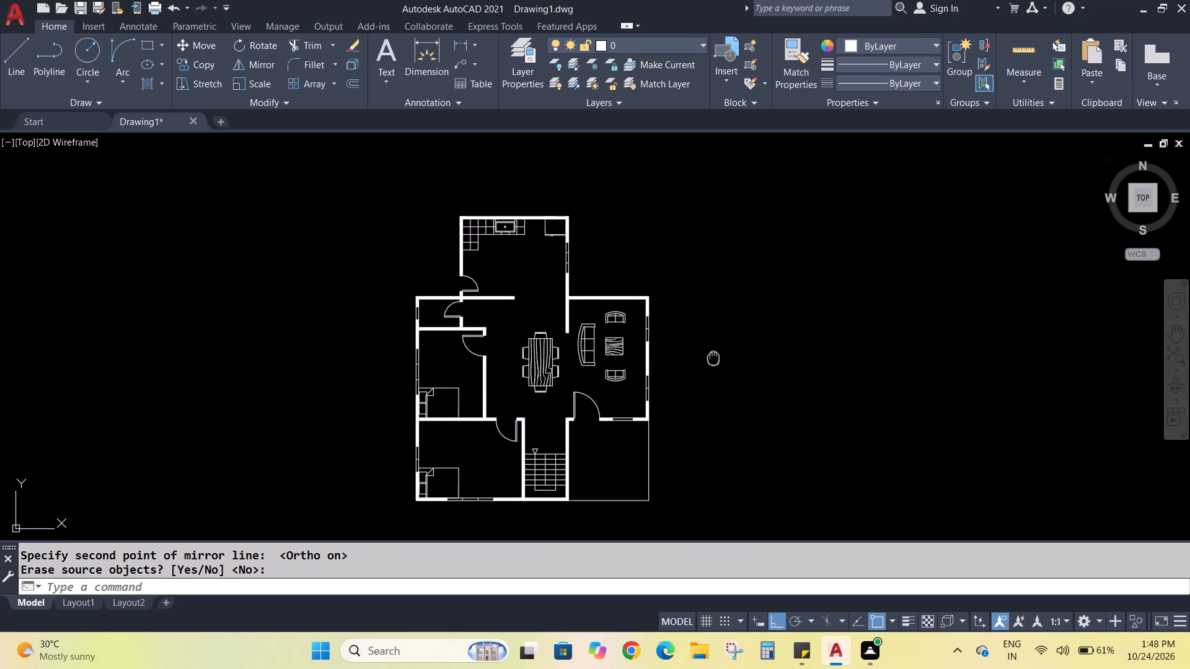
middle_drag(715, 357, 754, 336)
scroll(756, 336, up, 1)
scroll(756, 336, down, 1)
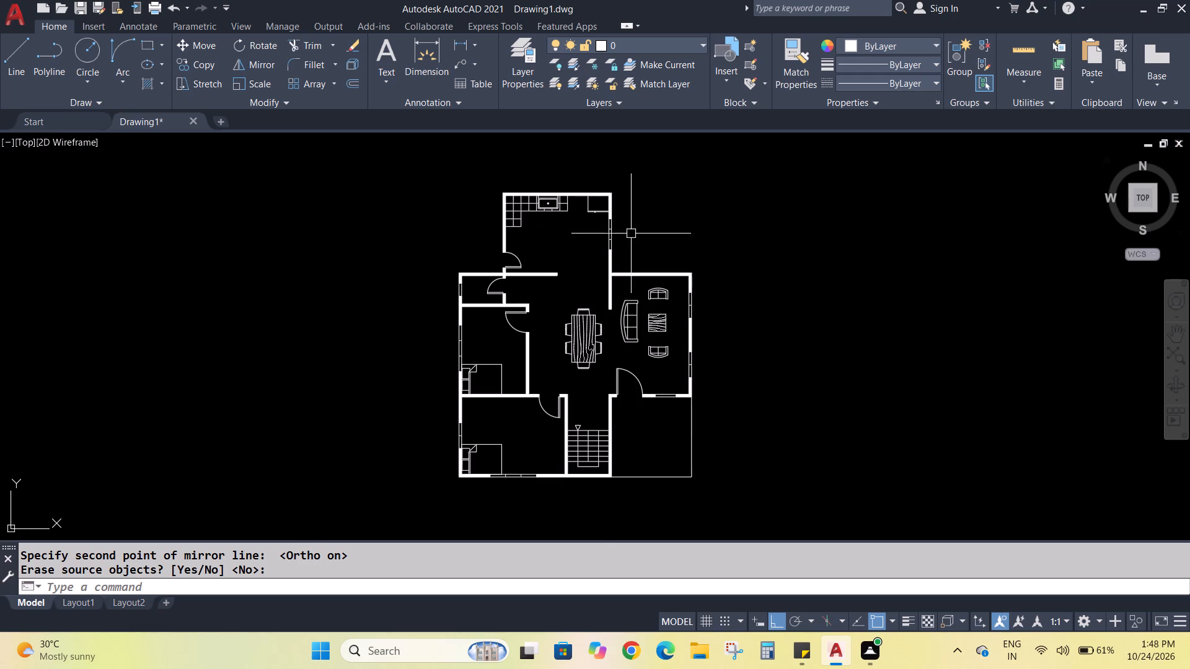
Add a centre-aligned multiline text label reading KITCHEN below the kitchen sink, with its text box narrowed to fit the word.
scroll(576, 256, up, 2)
middle_drag(574, 222, 571, 344)
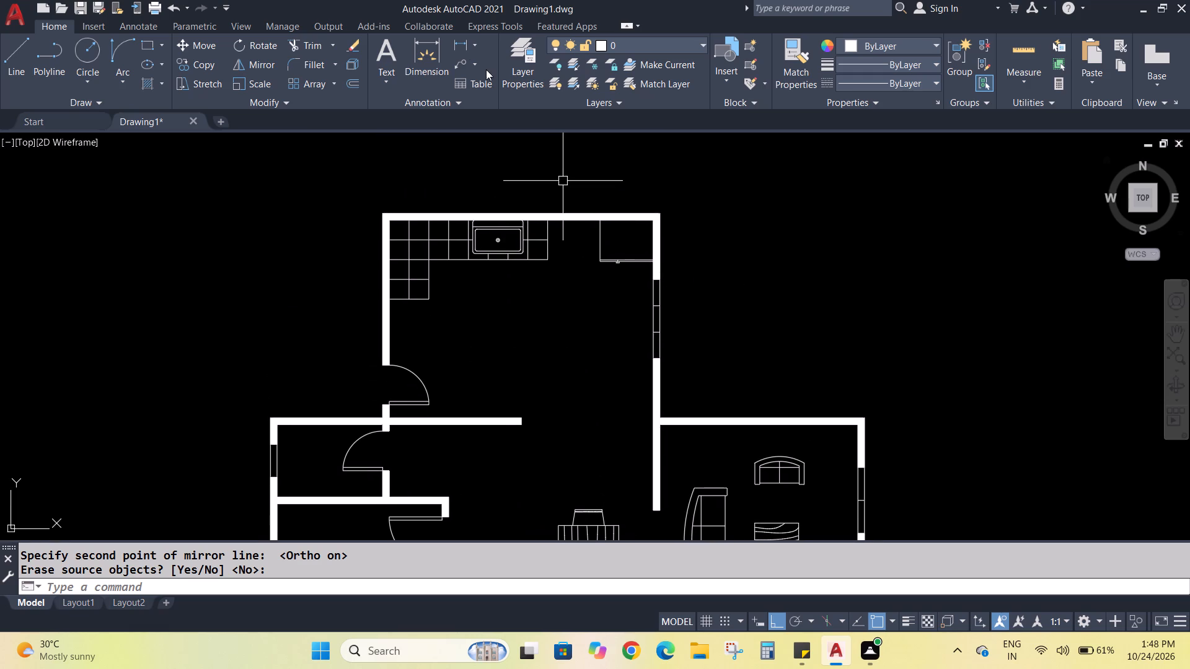
click(390, 51)
click(395, 77)
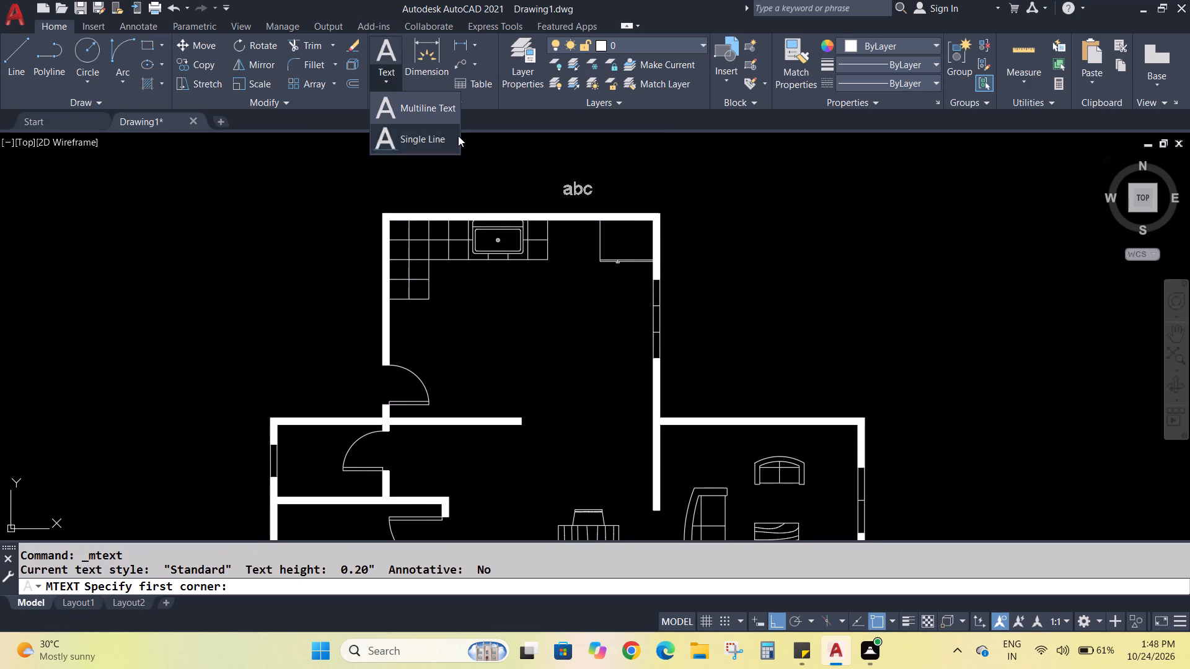
click(418, 108)
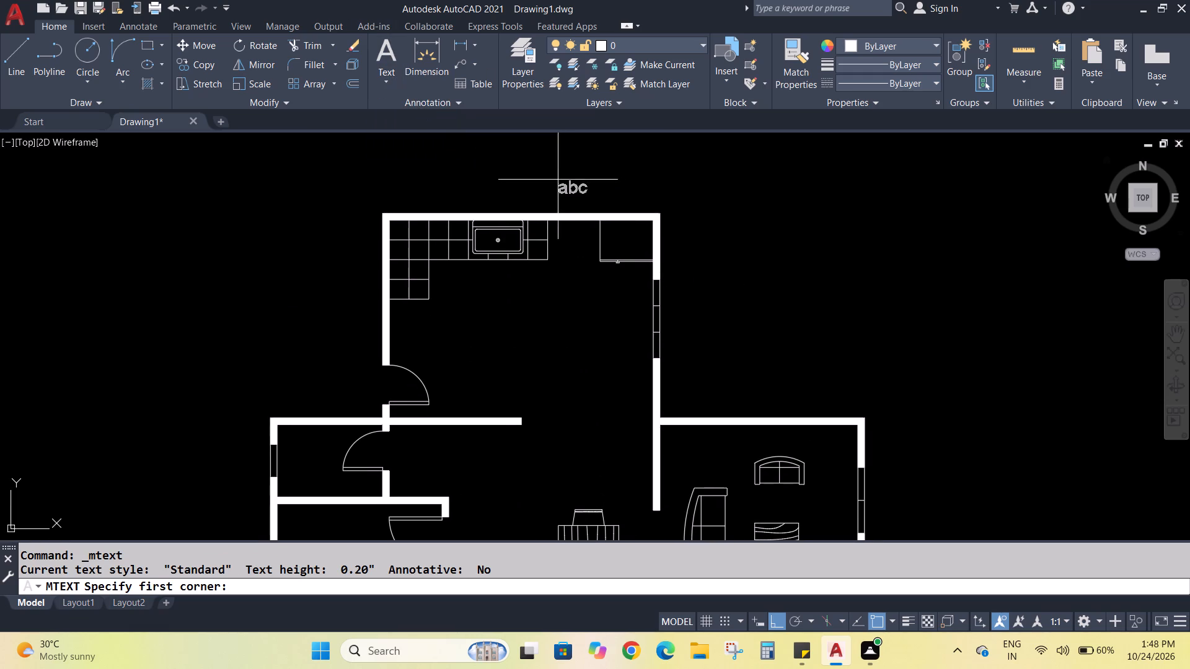
click(466, 303)
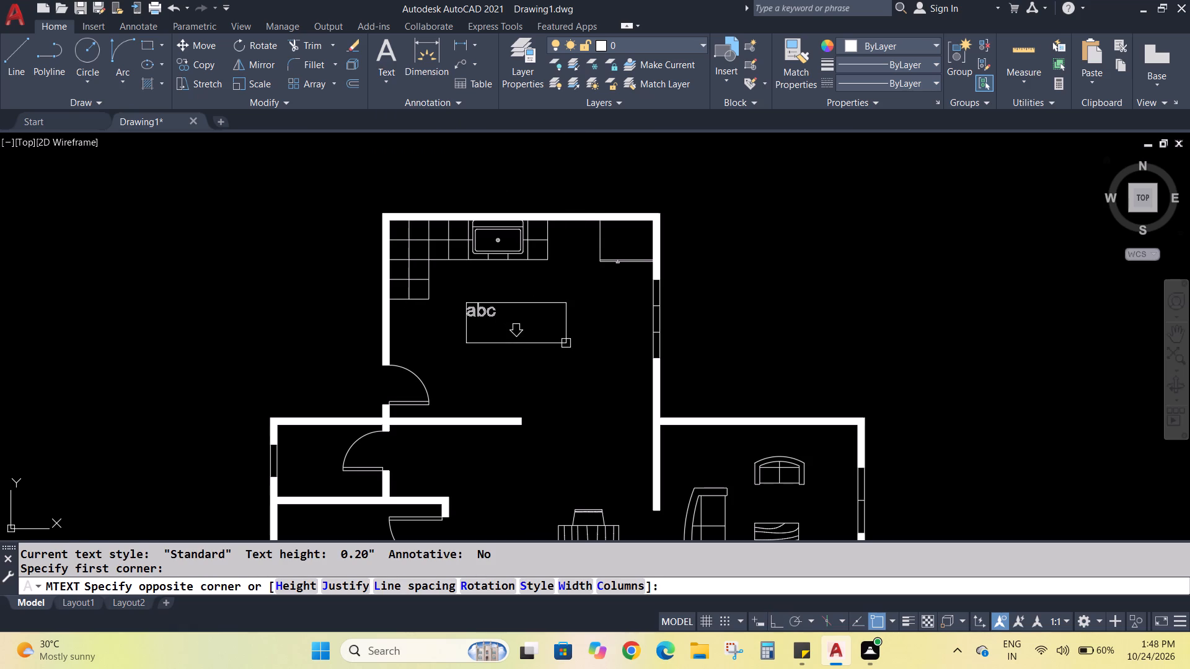
click(566, 343)
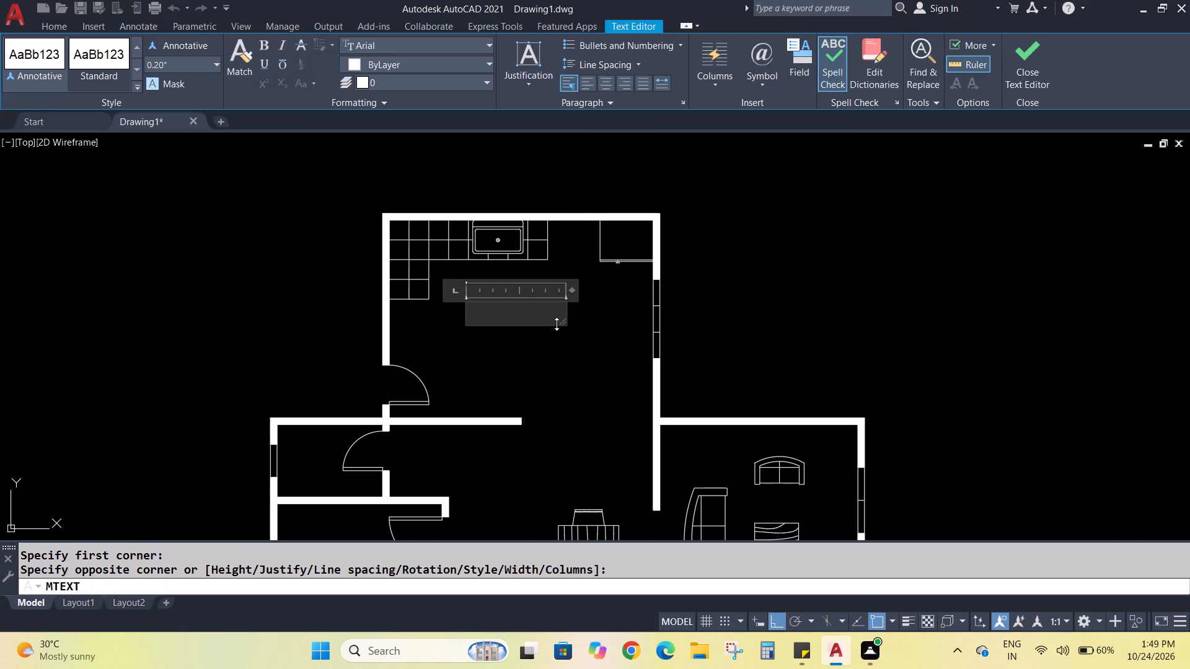
text(KITCHEN)
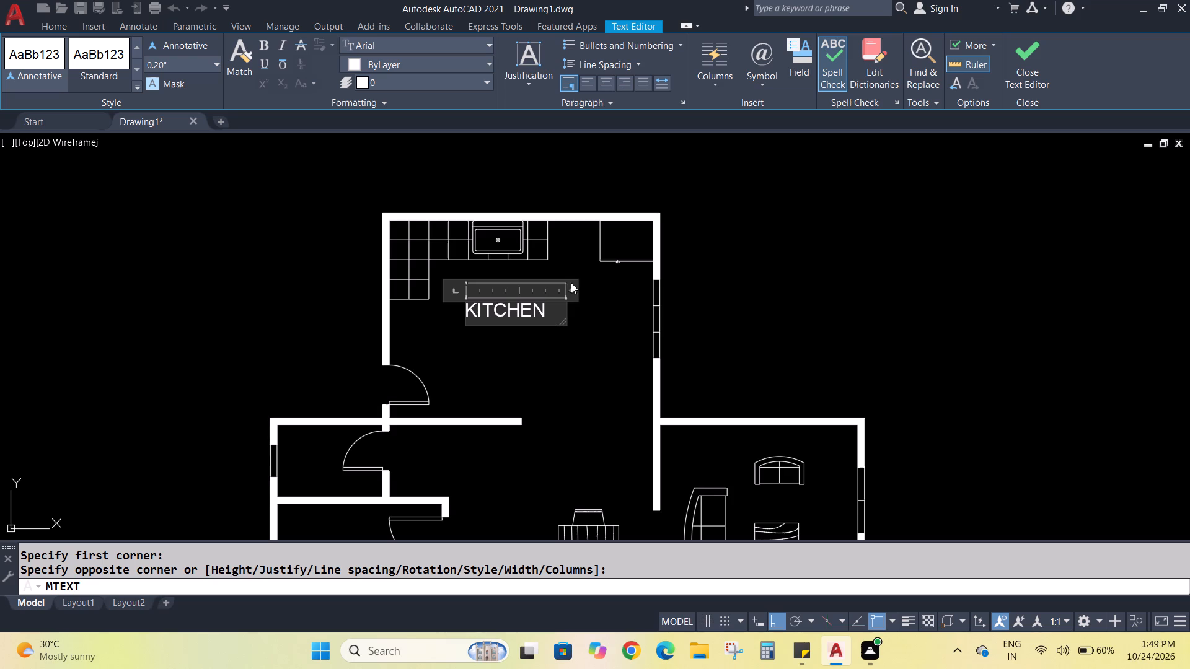
click(607, 84)
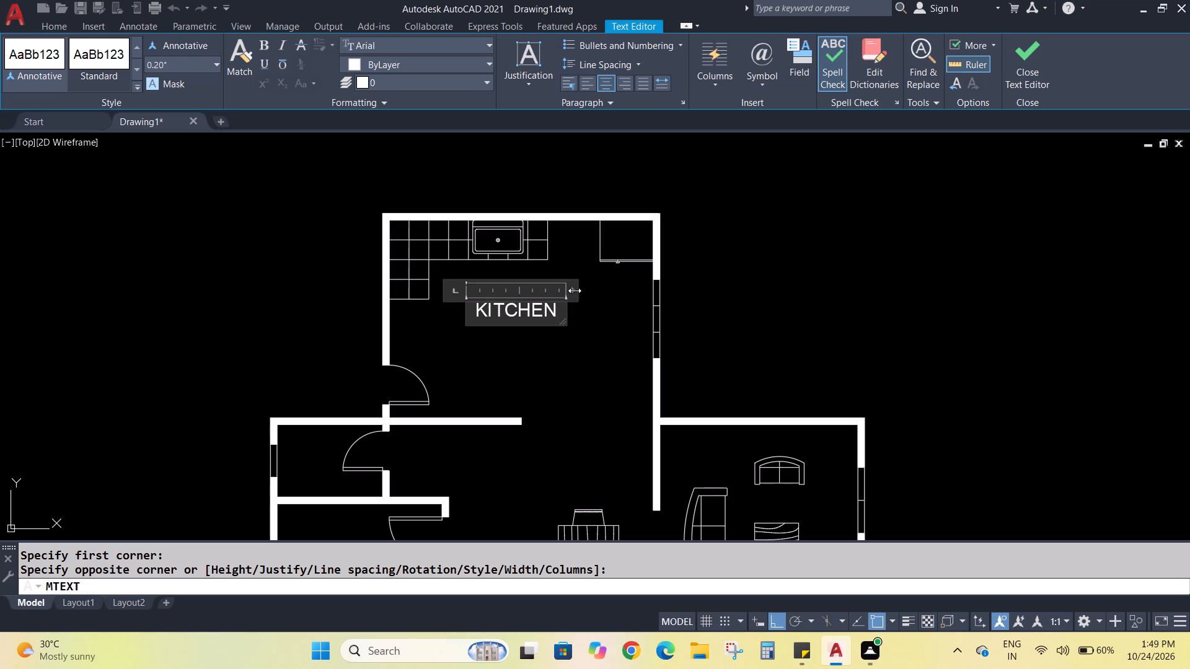
drag(575, 291, 560, 286)
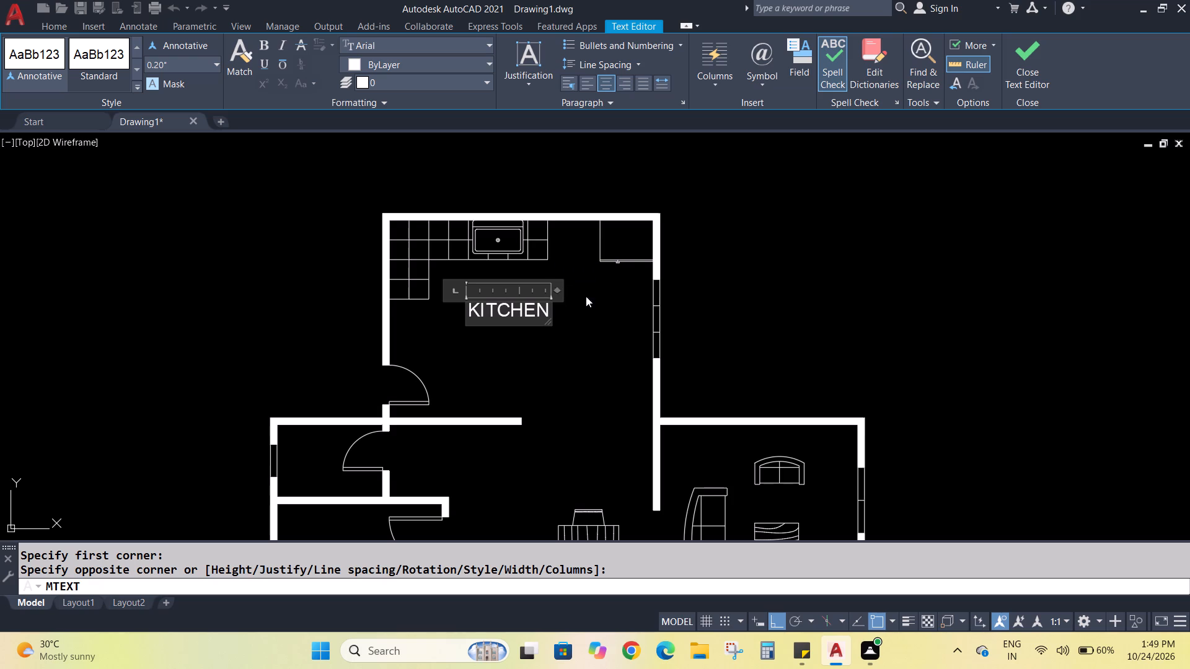
click(586, 296)
Copy the KITCHEN label into the living room south of the sofas and into the dining area north of the dining table.
click(517, 312)
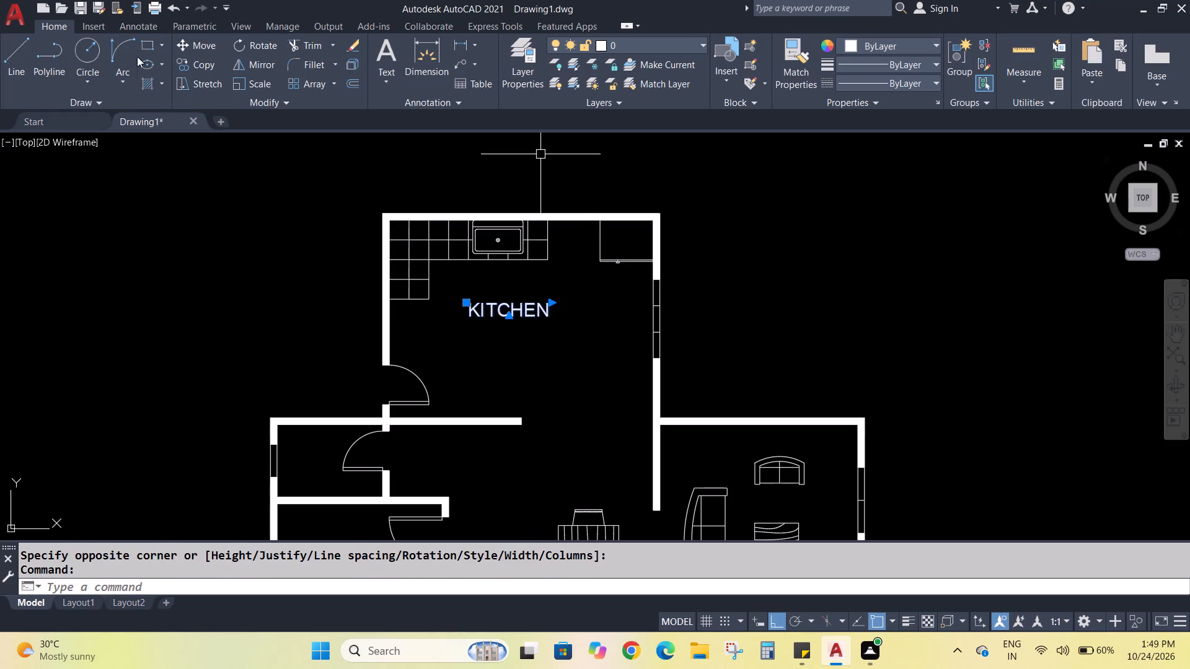
click(200, 66)
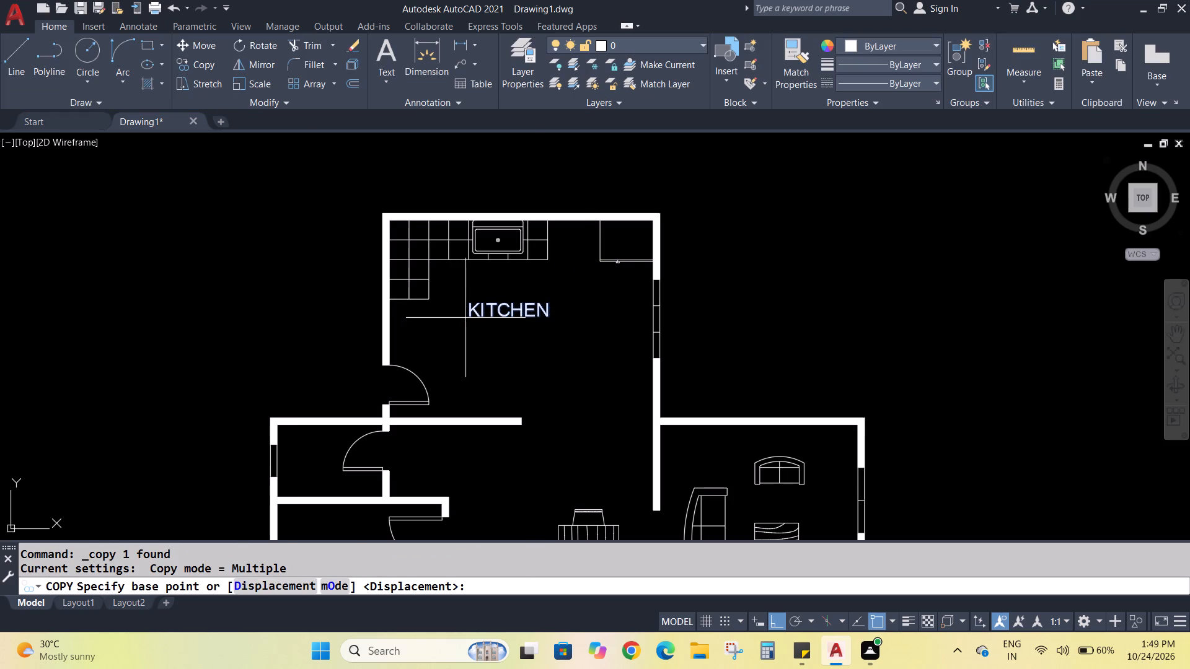
click(467, 318)
scroll(510, 374, down, 2)
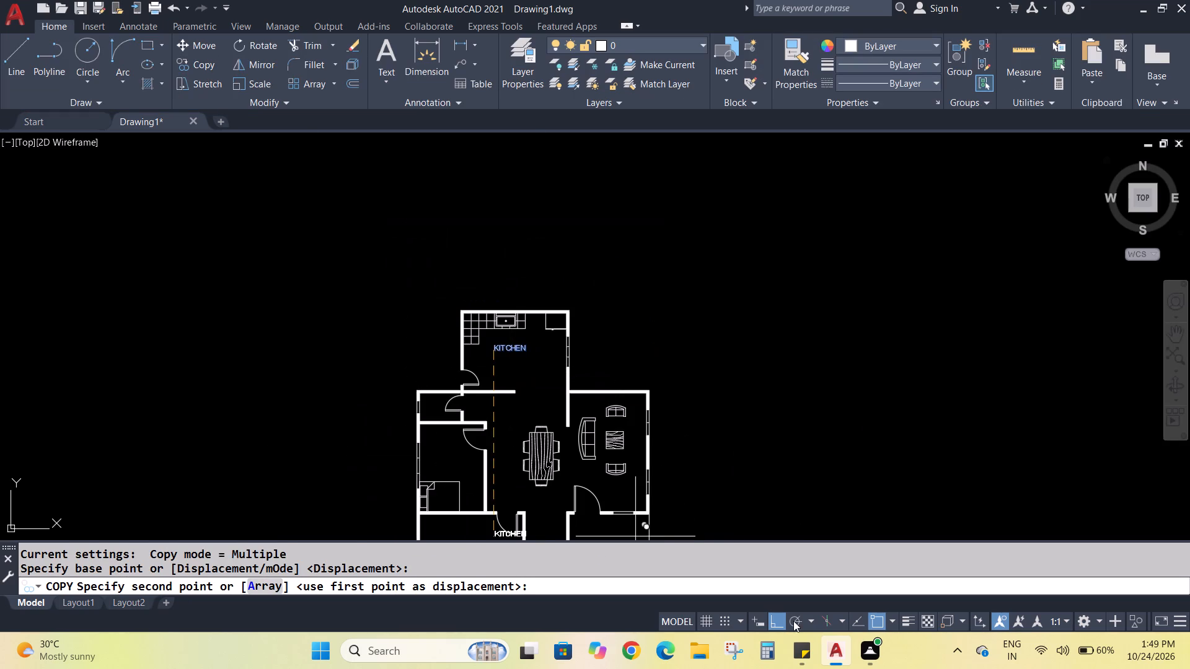
click(782, 623)
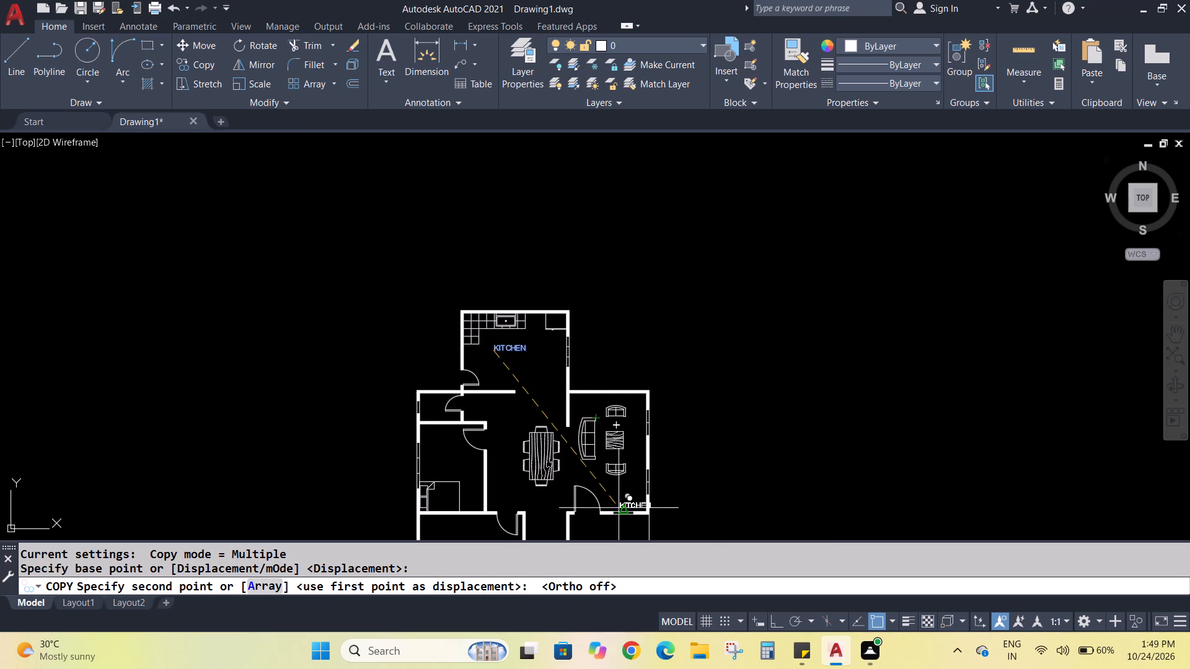
scroll(606, 495, up, 3)
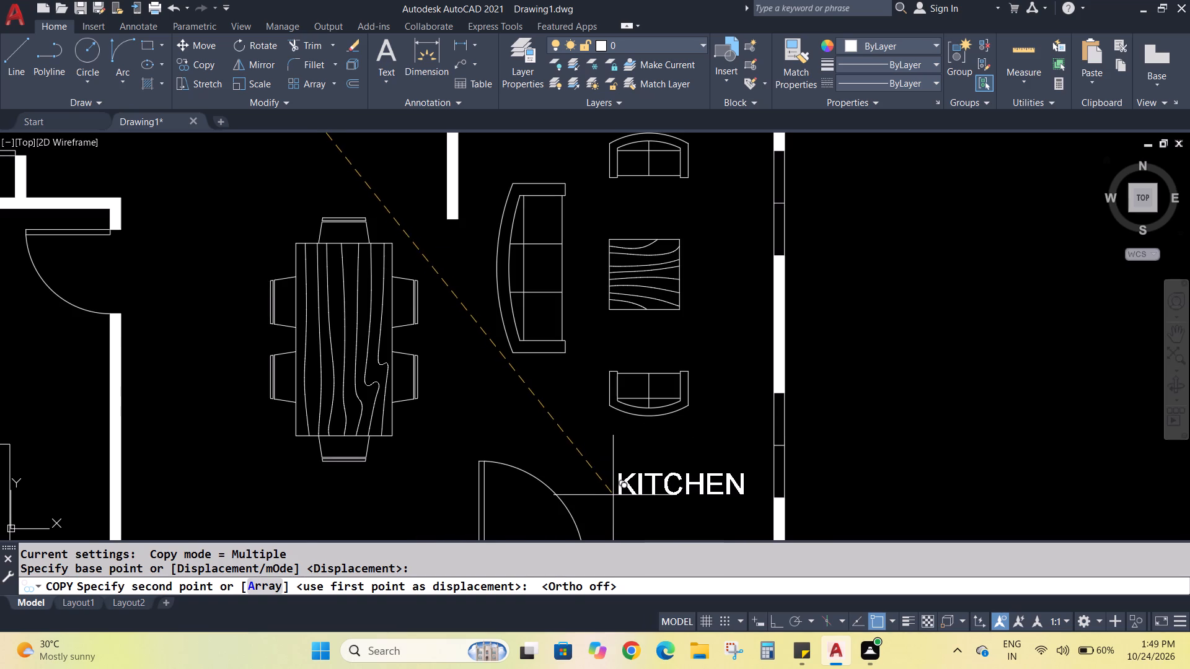
click(607, 495)
scroll(615, 484, down, 3)
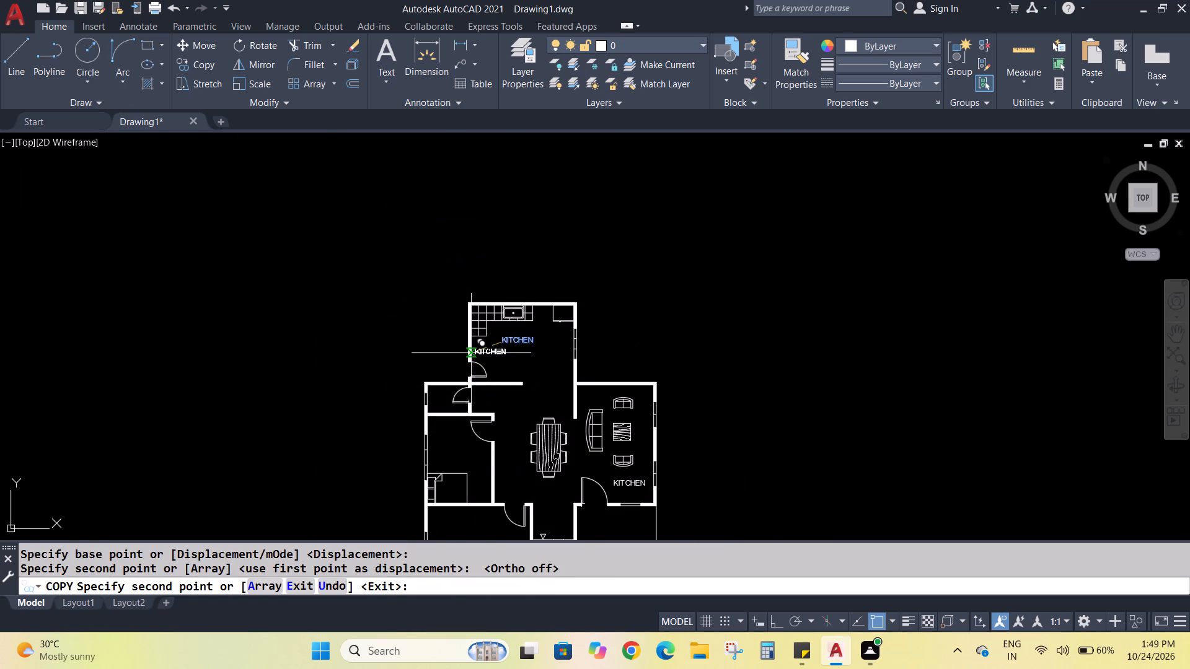
click(522, 406)
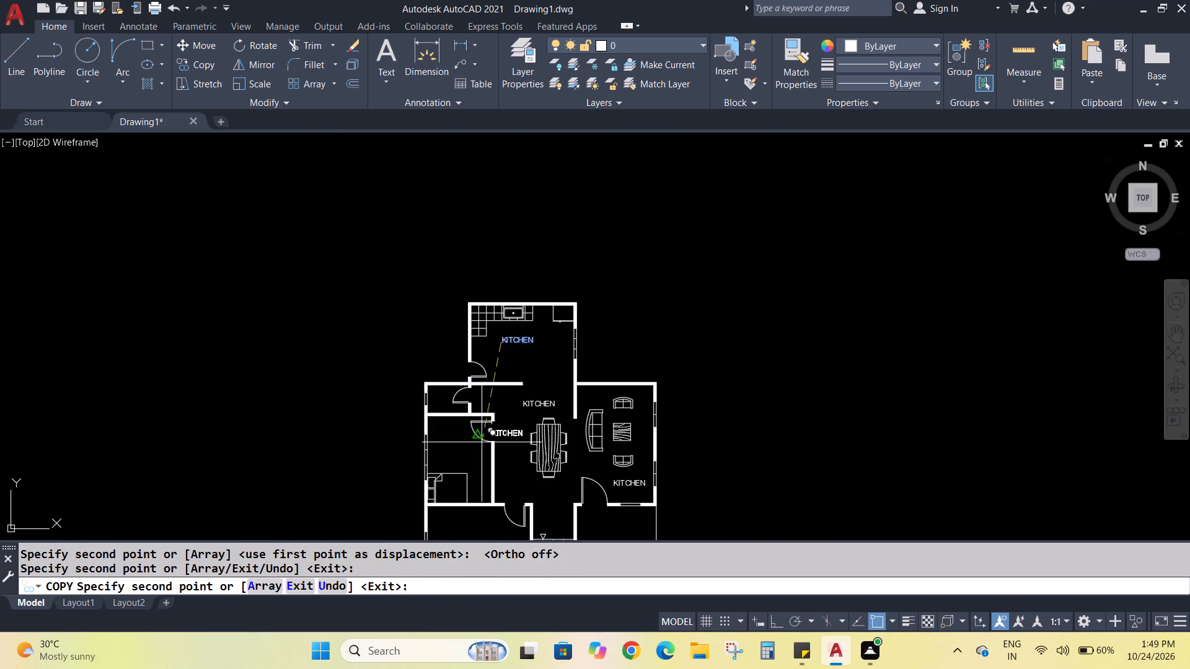
Place further KITCHEN label copies in both bedrooms, north of the stairs, in the southeast open area and in the small room north of the bedrooms.
click(441, 459)
scroll(441, 459, down, 3)
scroll(454, 527, up, 3)
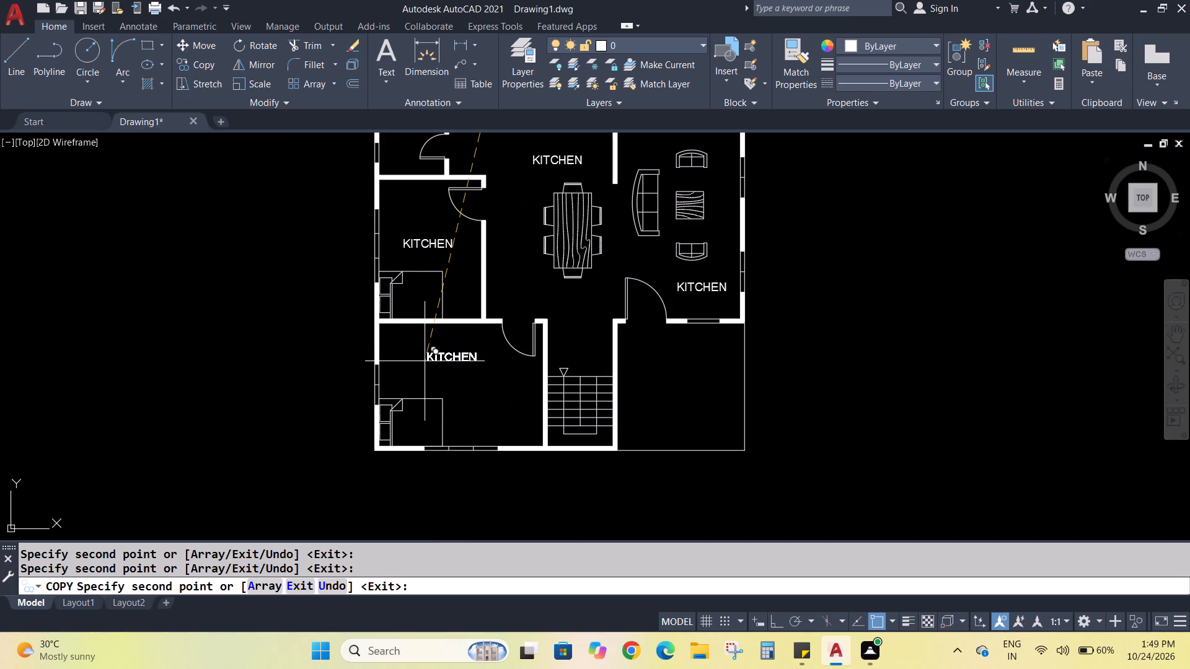
click(414, 370)
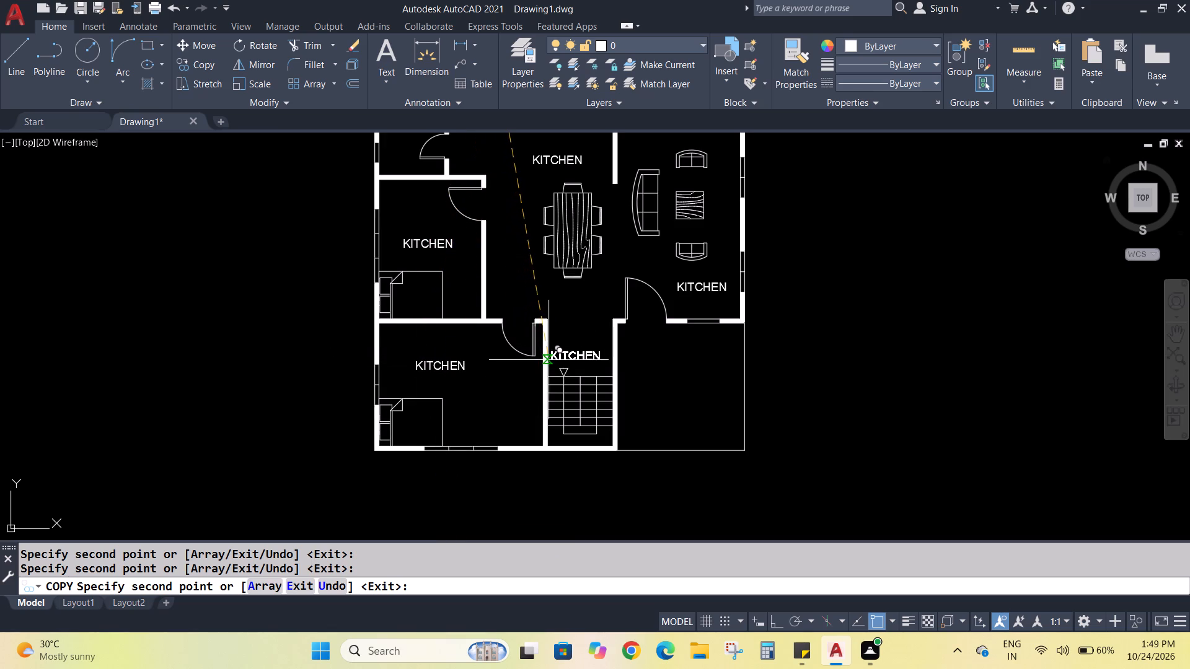
click(556, 360)
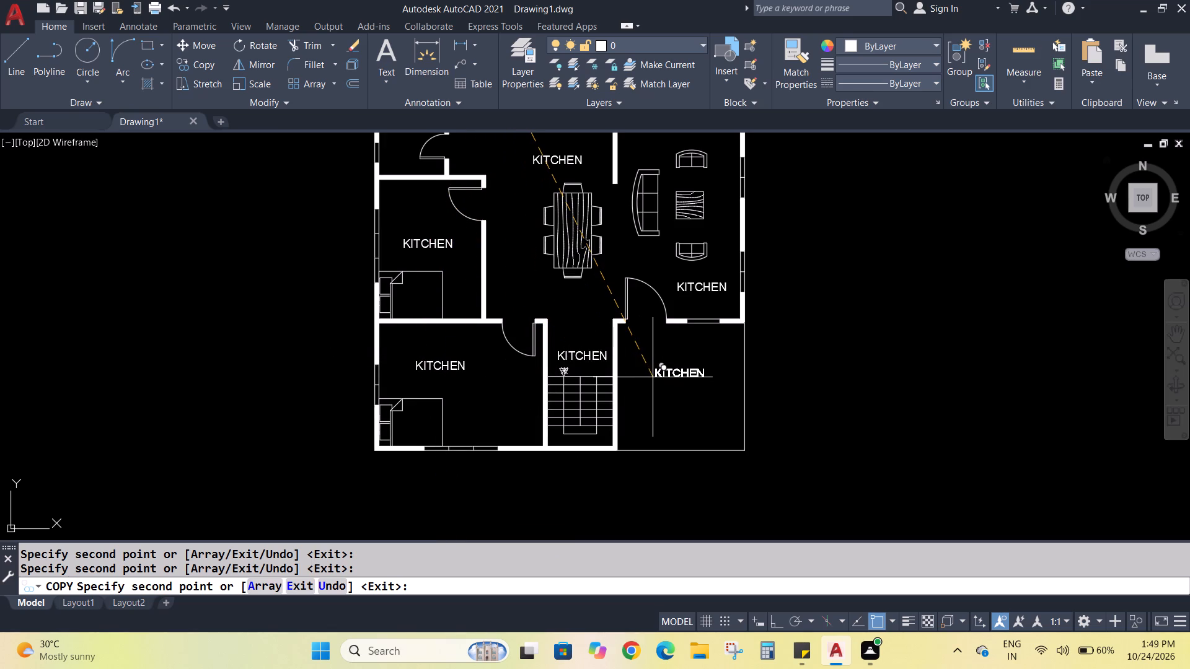
click(653, 378)
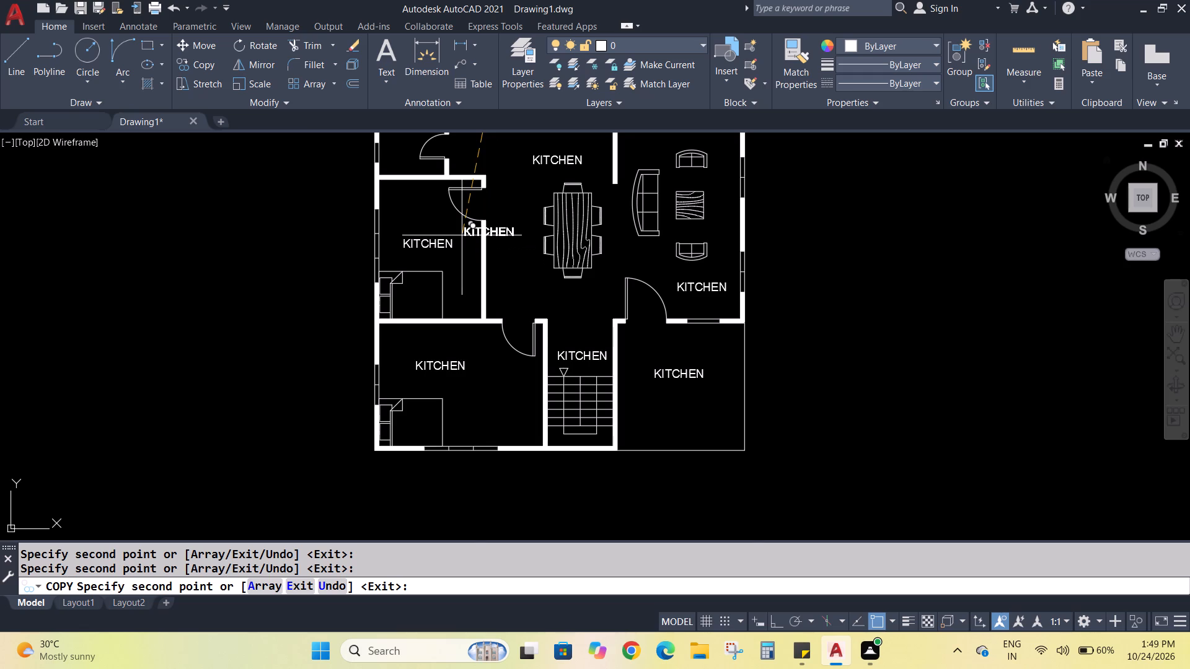
scroll(386, 173, up, 2)
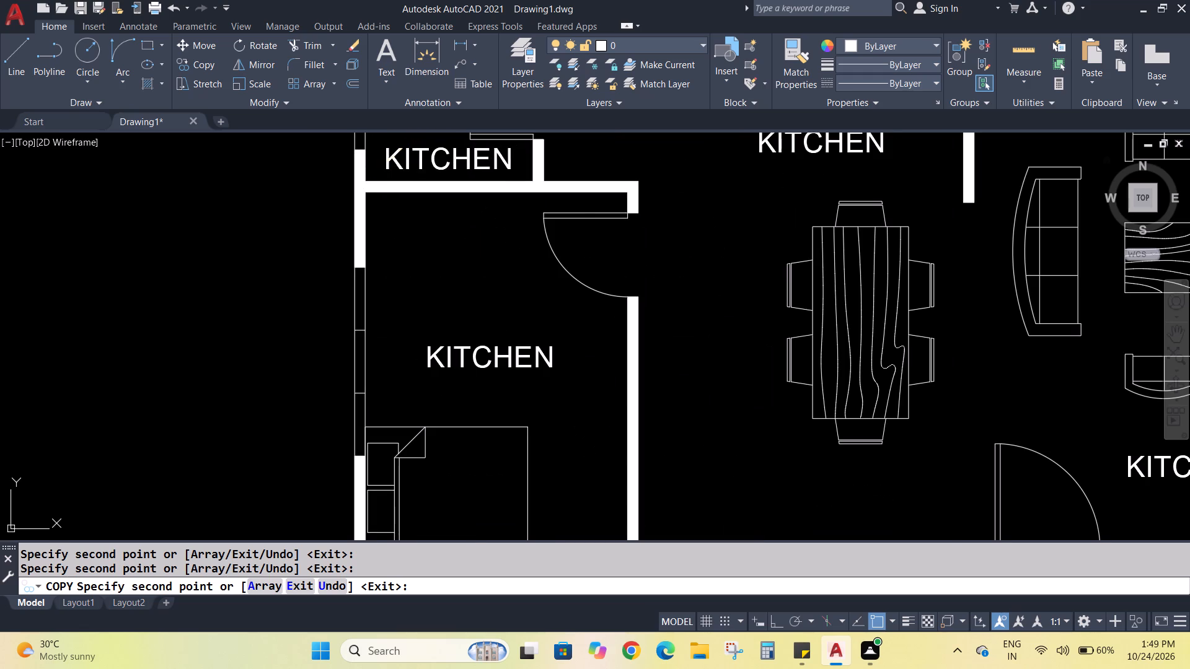
click(381, 169)
scroll(488, 302, down, 3)
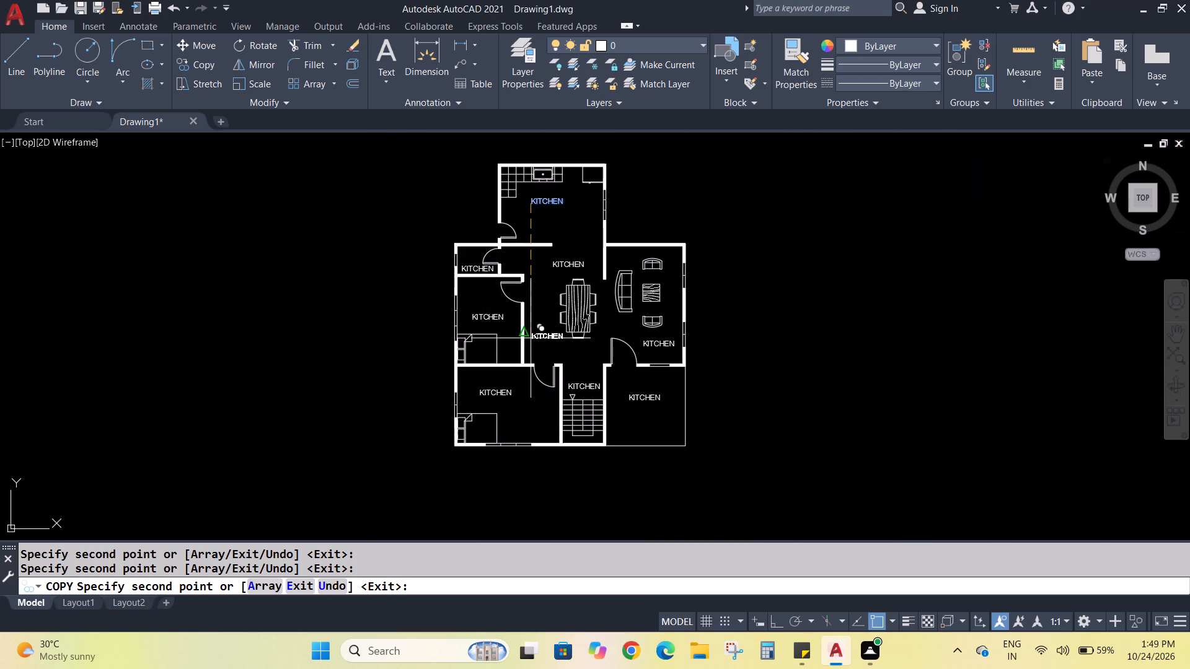
key(Escape)
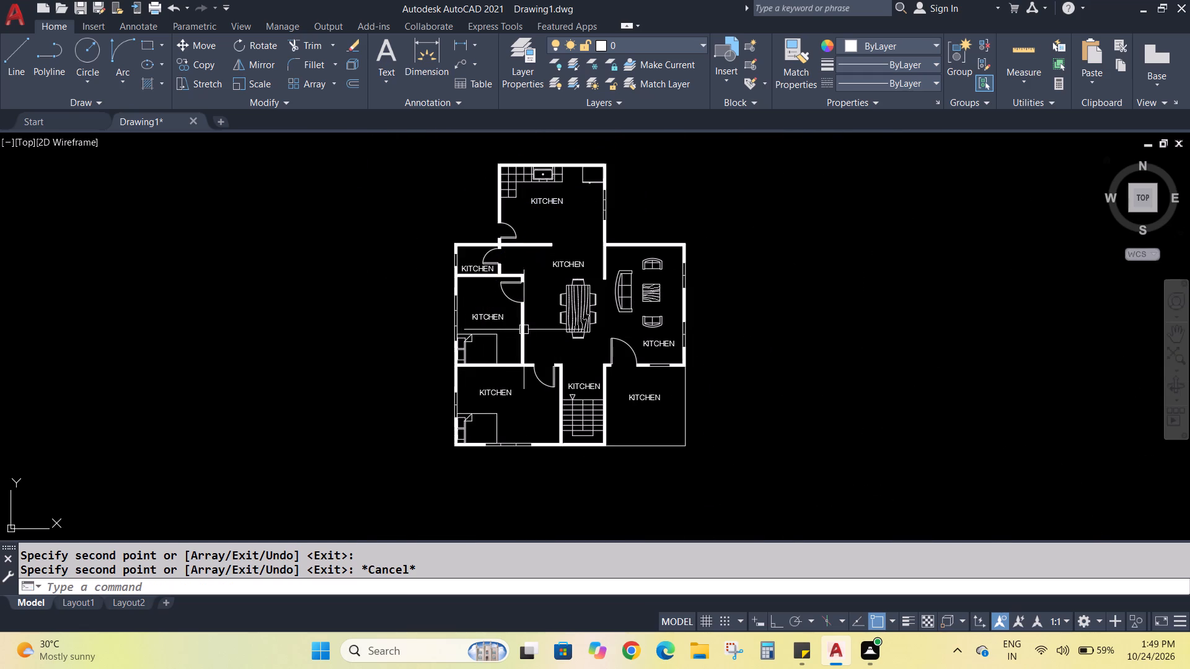
Change the KITCHEN label in the small room north of the bedrooms to C.R. and narrow its text box to fit.
double_click(472, 272)
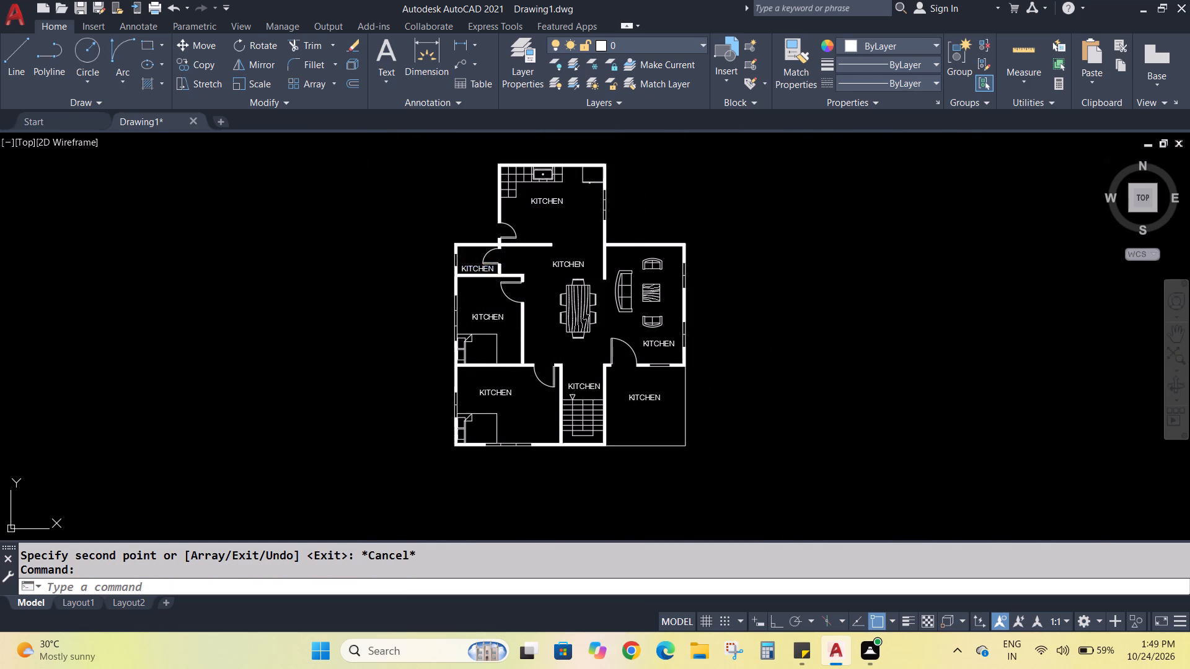
scroll(472, 272, up, 5)
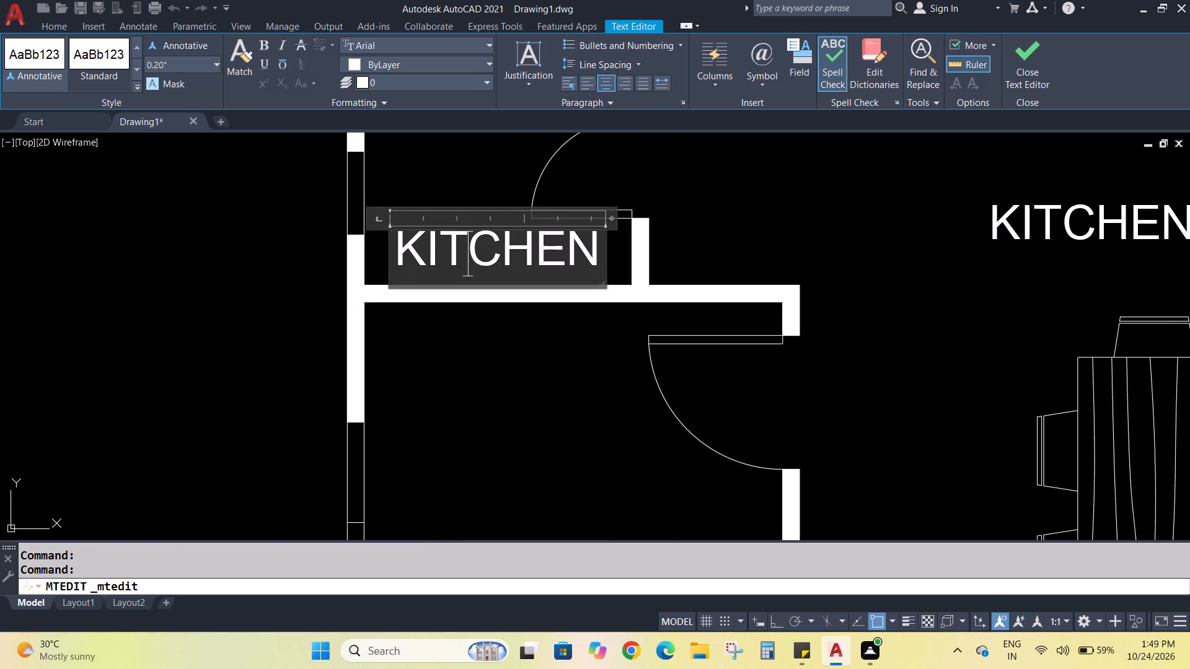
click(595, 259)
key(BackSpace)
key(BackSpace)
key(BackSpace)
key(BackSpace)
key(BackSpace)
key(BackSpace)
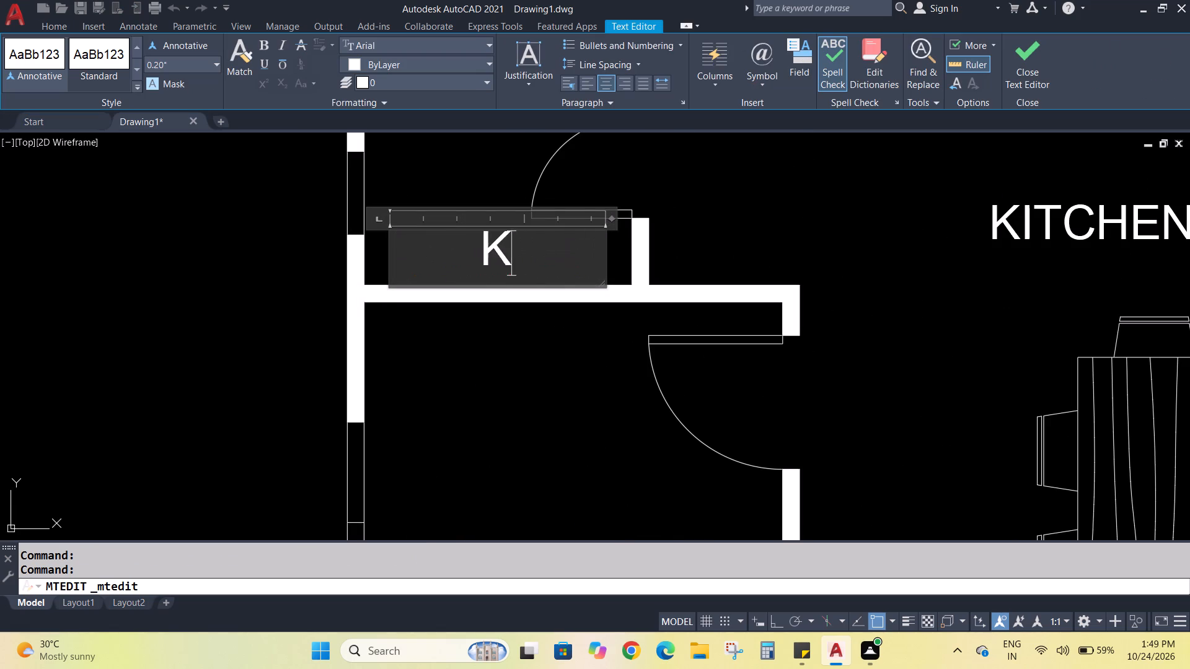
key(BackSpace)
key(c)
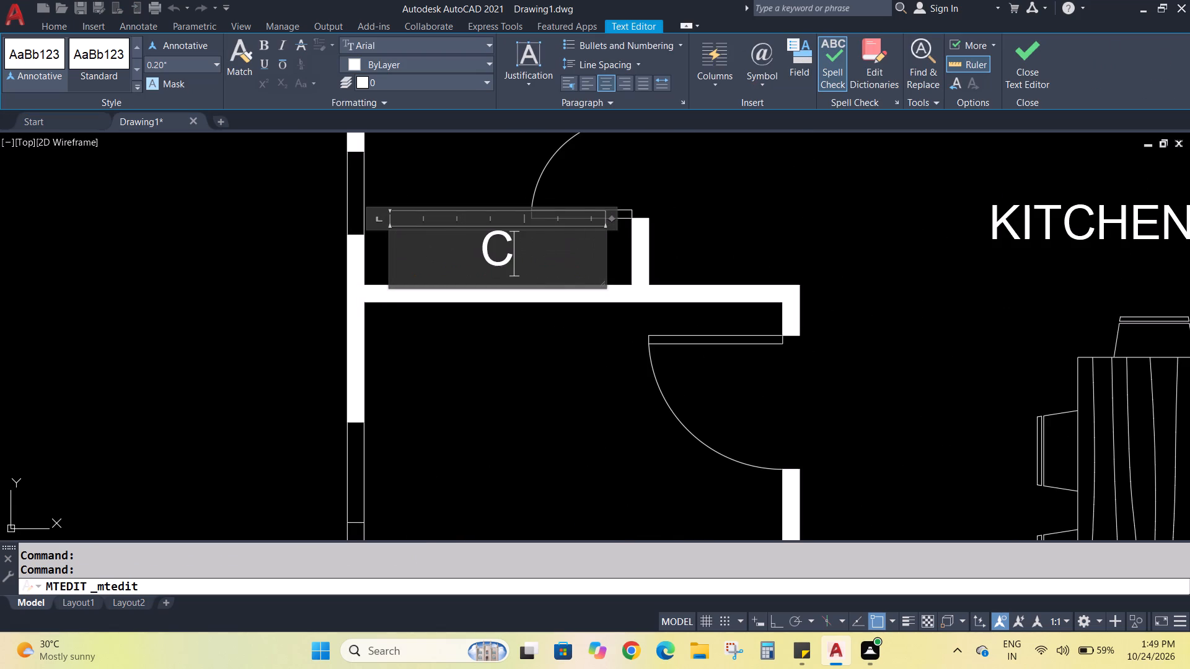
text(.R)
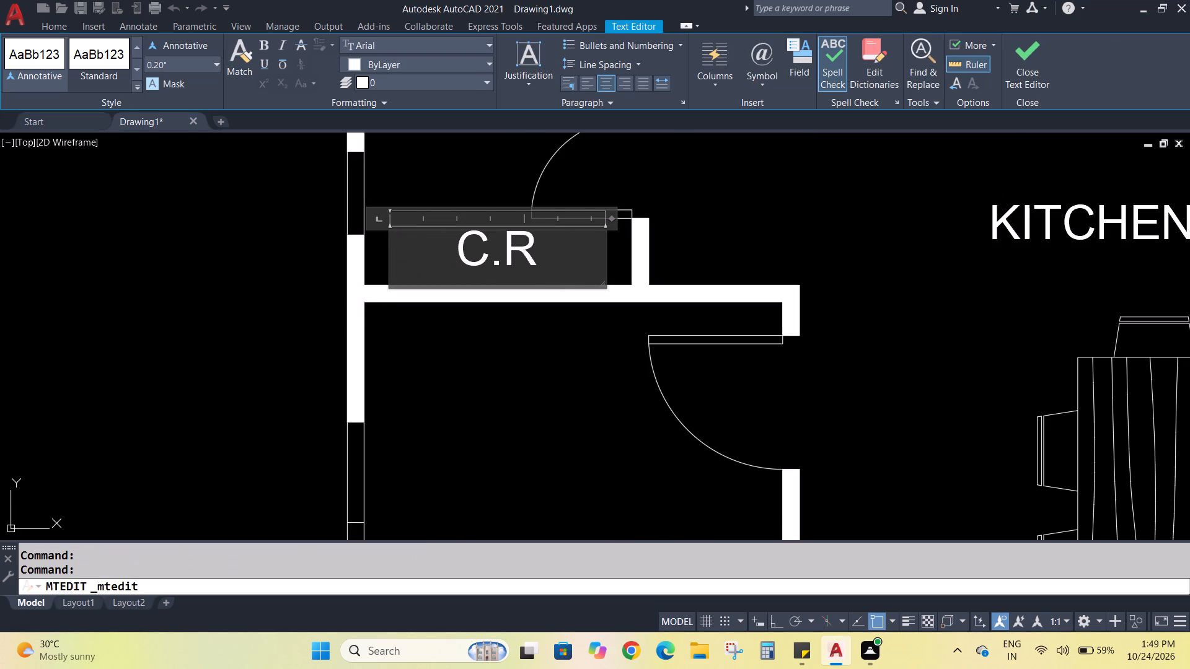
key(period)
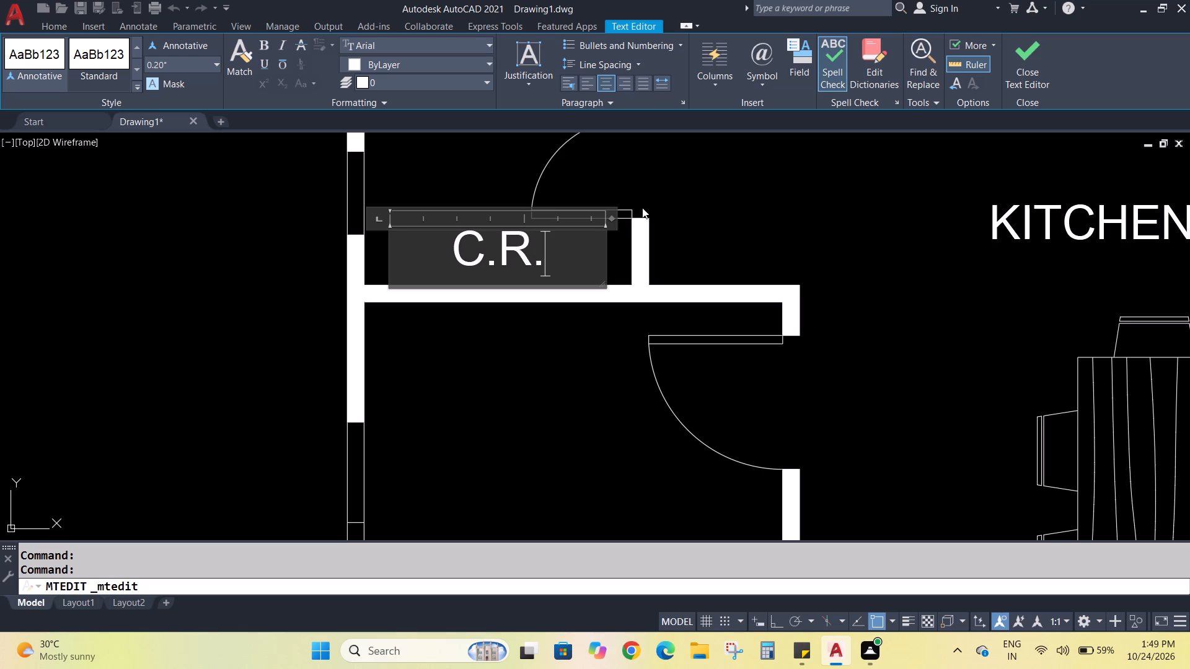
drag(608, 217, 497, 229)
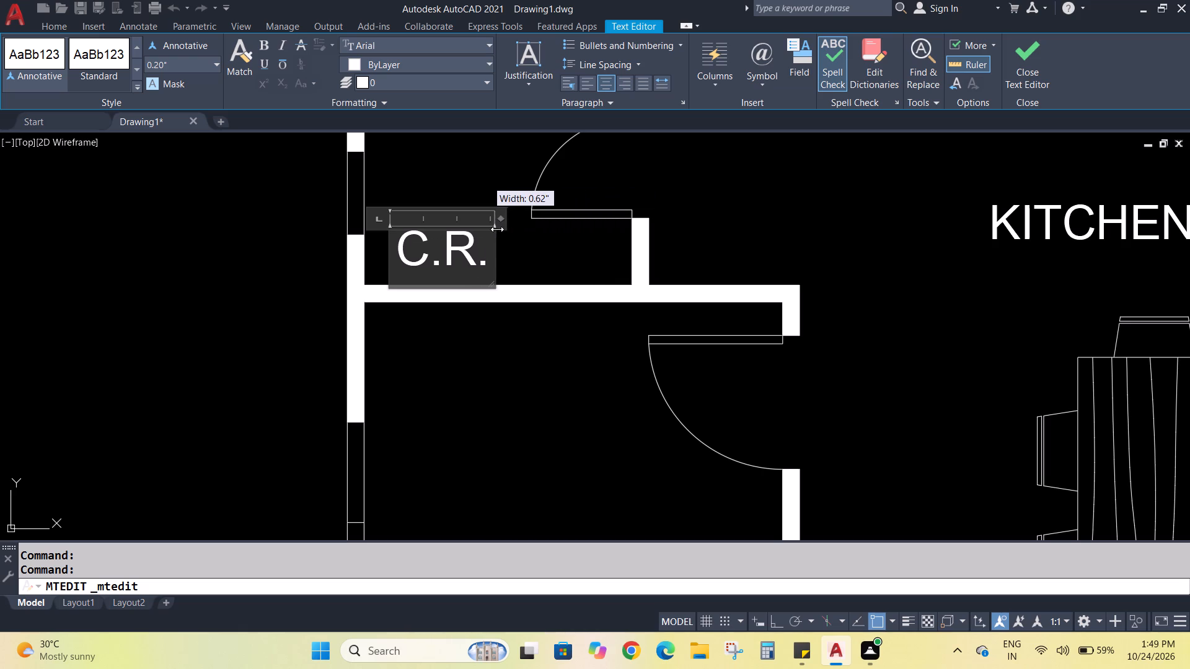
drag(497, 229, 489, 229)
click(518, 252)
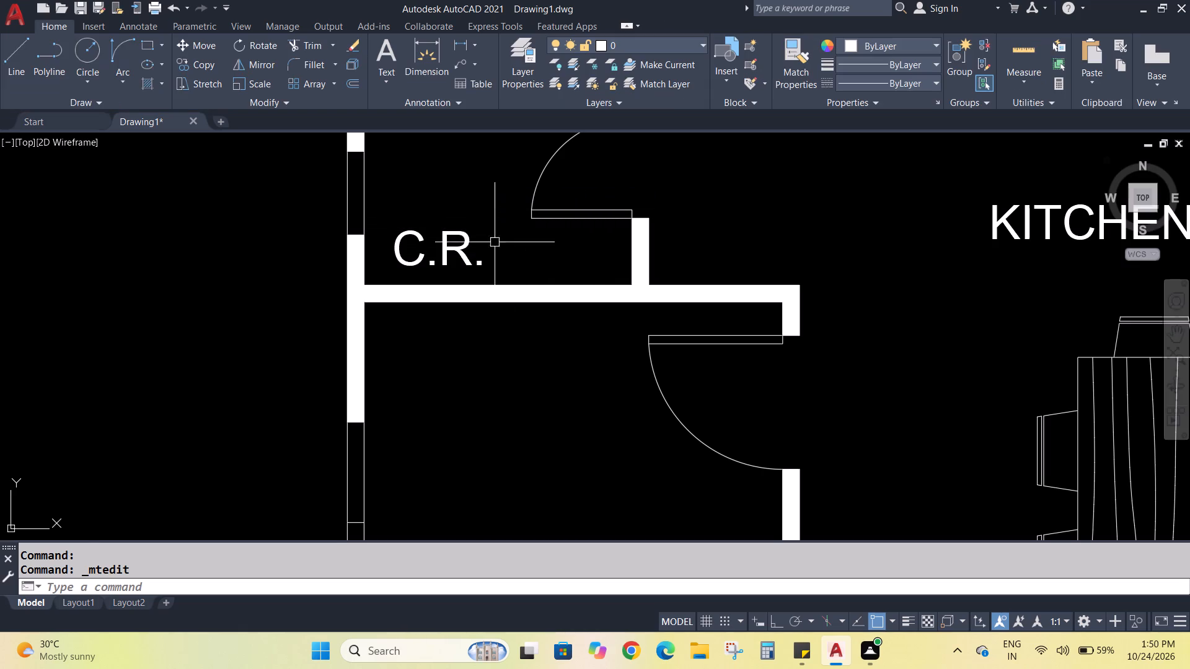
Move the C.R. label north within its small room, clear of the room's south wall.
click(440, 243)
click(201, 48)
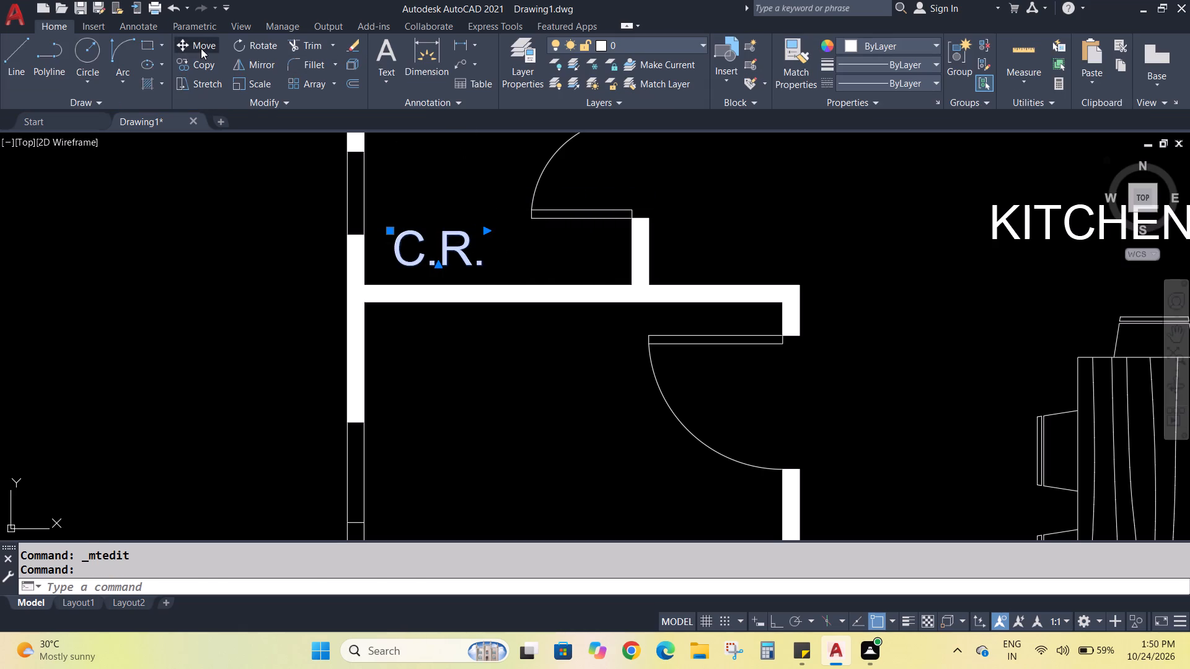
click(443, 233)
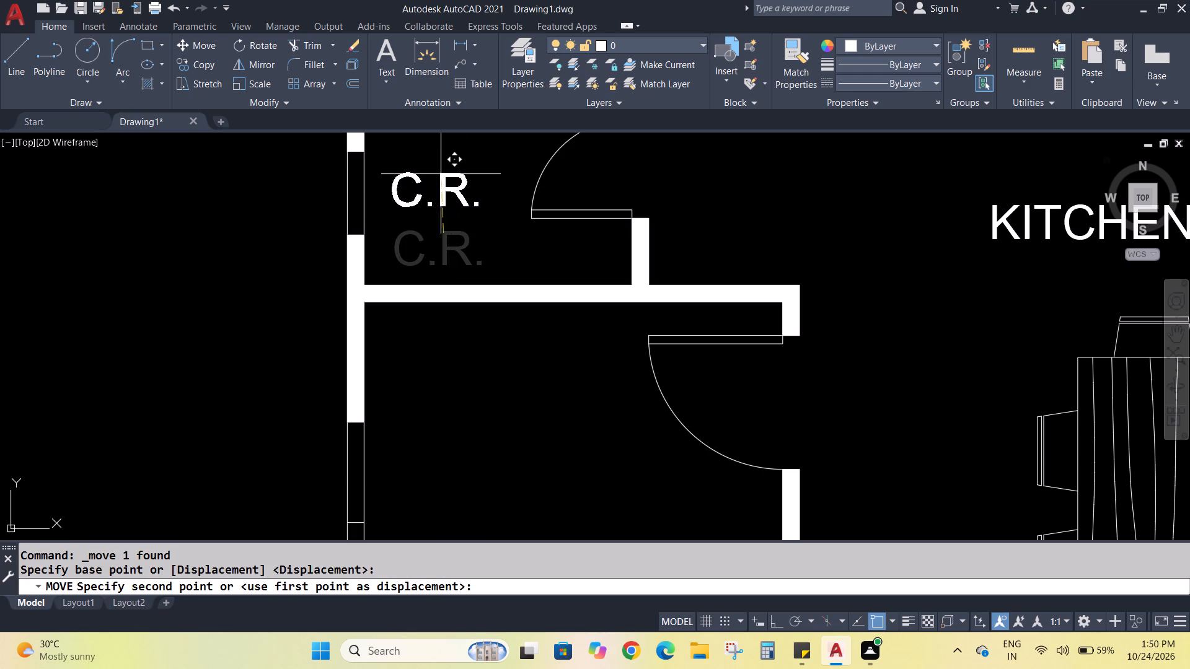
click(451, 151)
Change the KITCHEN label north of the dining table to DINING AREA and widen its text box to about 1.8" so it fits on one line.
scroll(463, 188, down, 2)
middle_drag(648, 217, 649, 217)
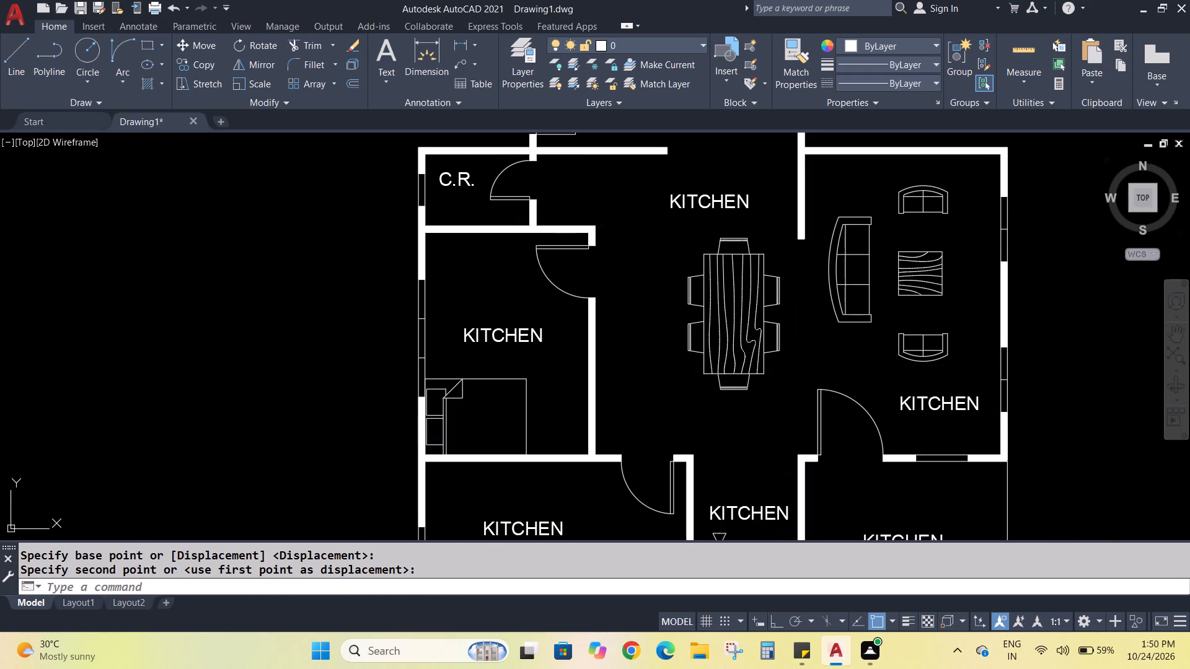
middle_drag(649, 217, 460, 222)
click(555, 205)
double_click(557, 206)
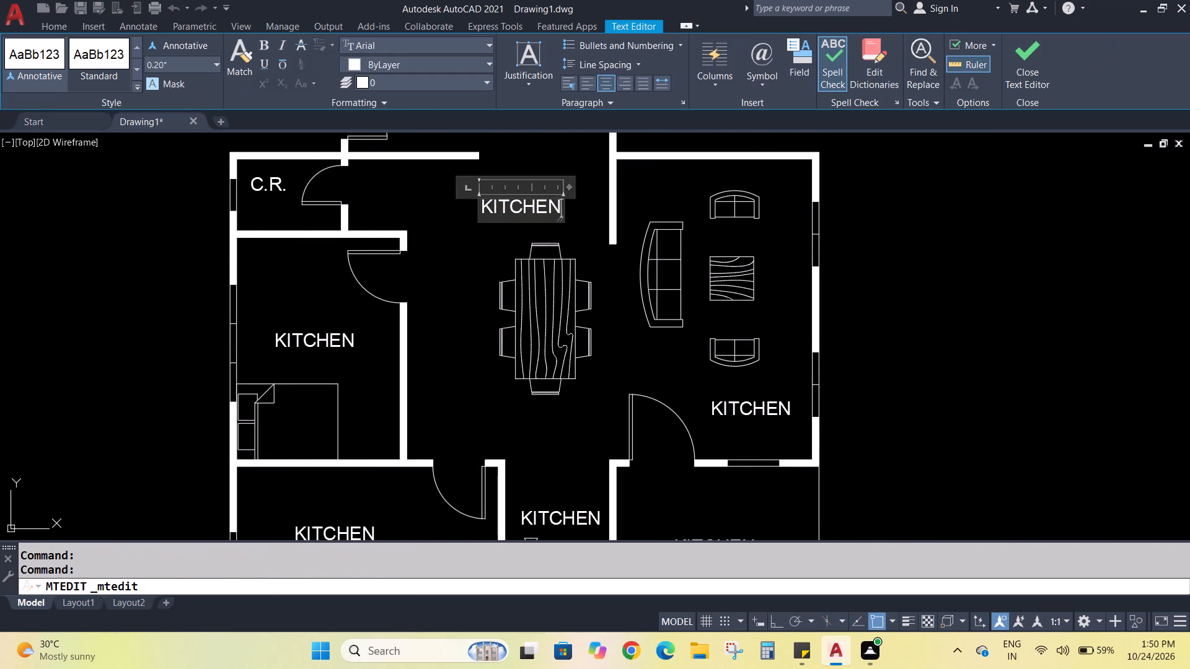
click(558, 201)
key(BackSpace)
key(BackSpace)
key(BackSpace)
key(BackSpace)
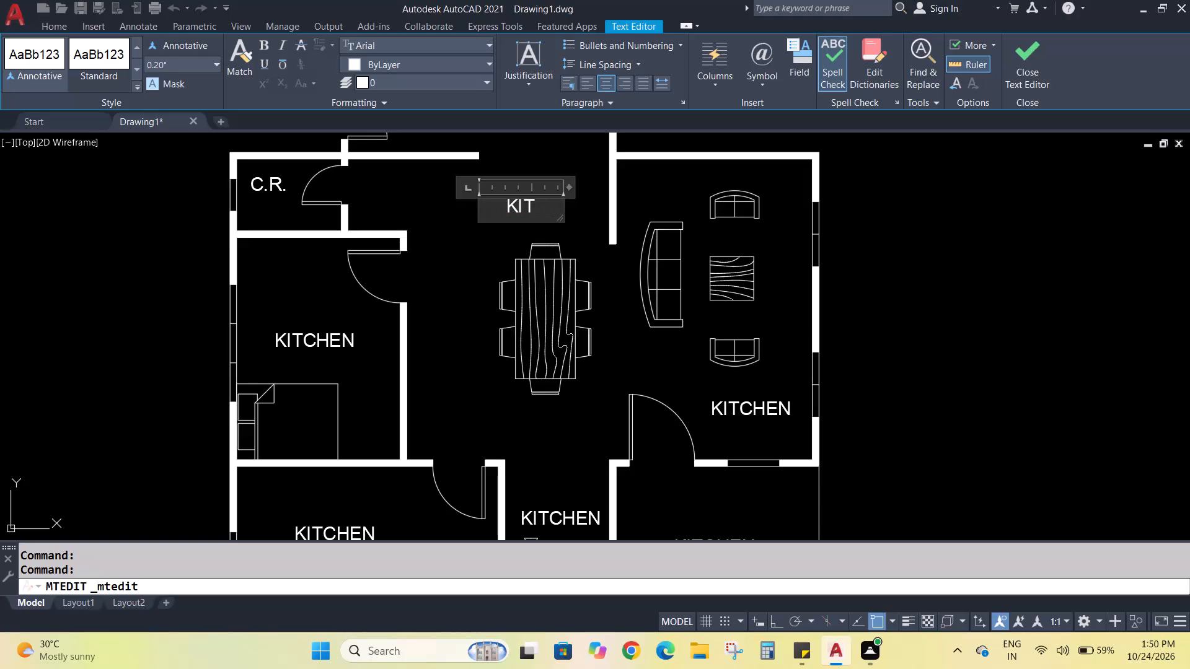
key(BackSpace)
key(BackSpace)
key(BackSpace)
text(DINING)
key(space)
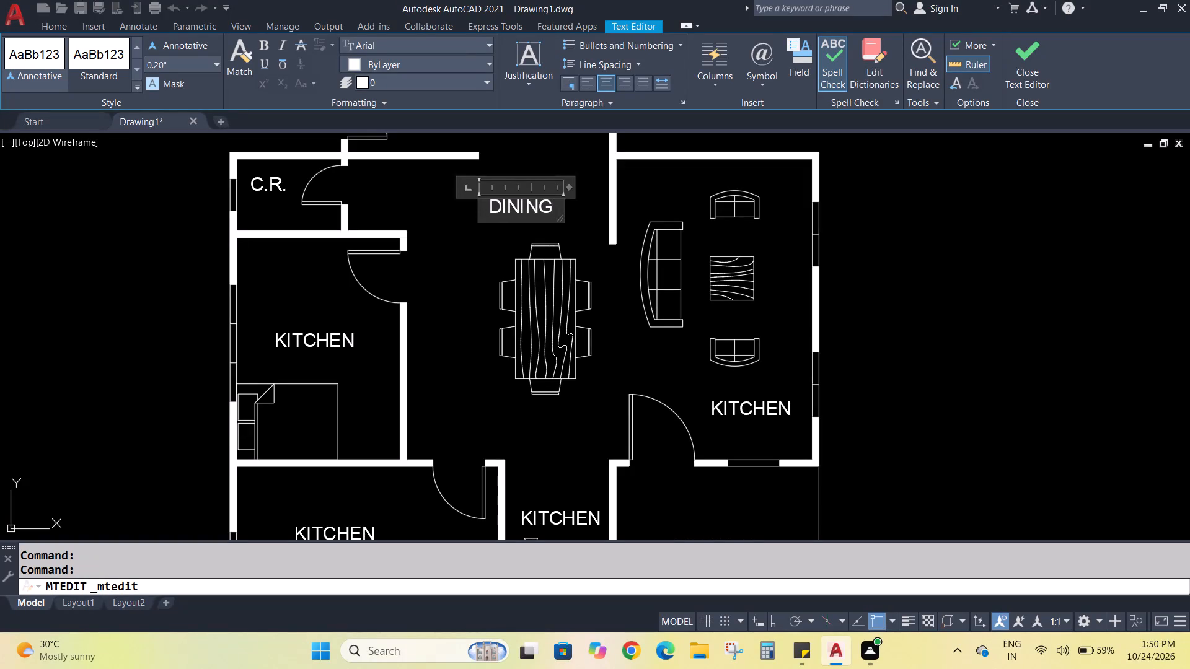
text(AREA)
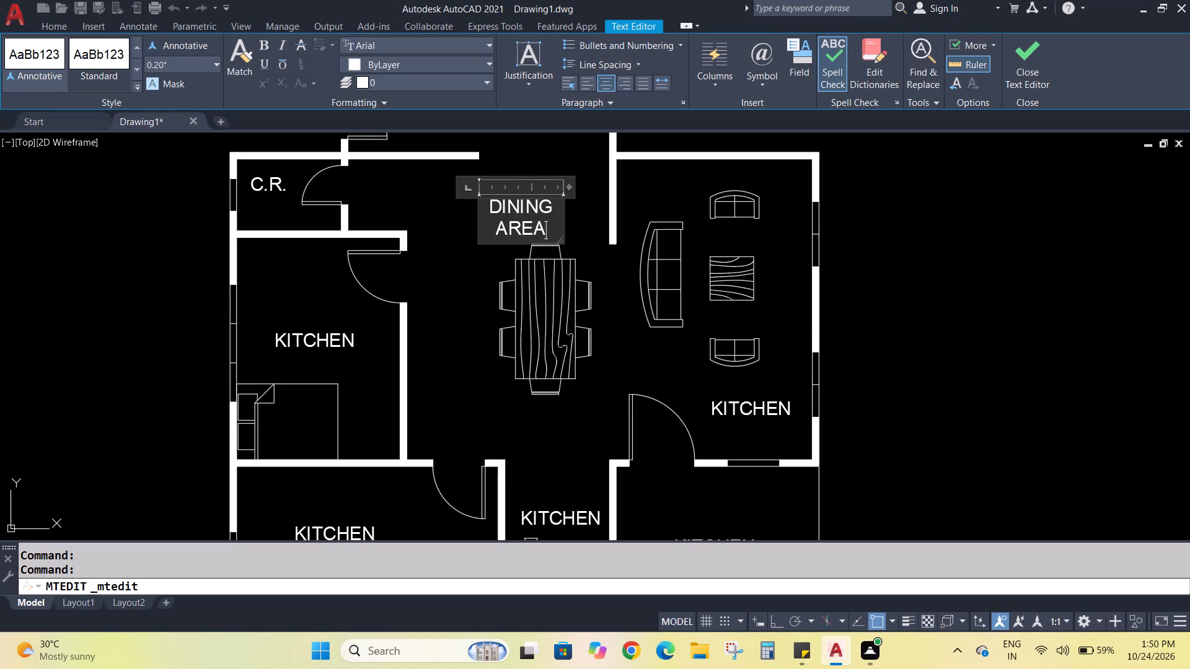
drag(566, 185, 568, 185)
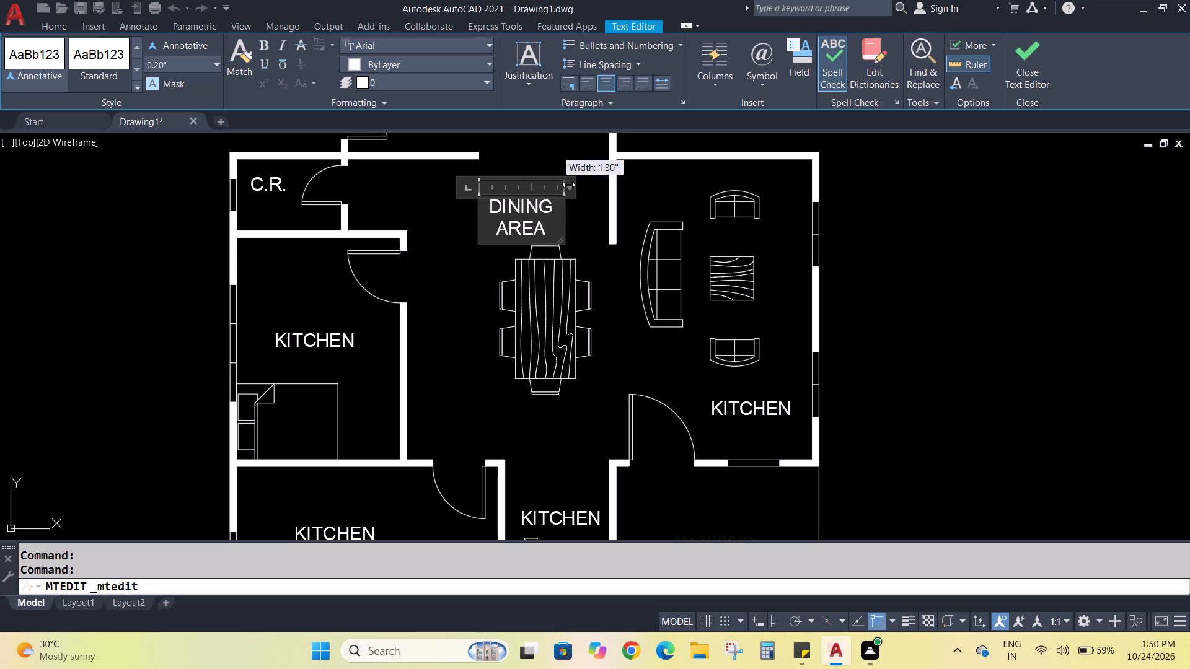
drag(568, 185, 596, 190)
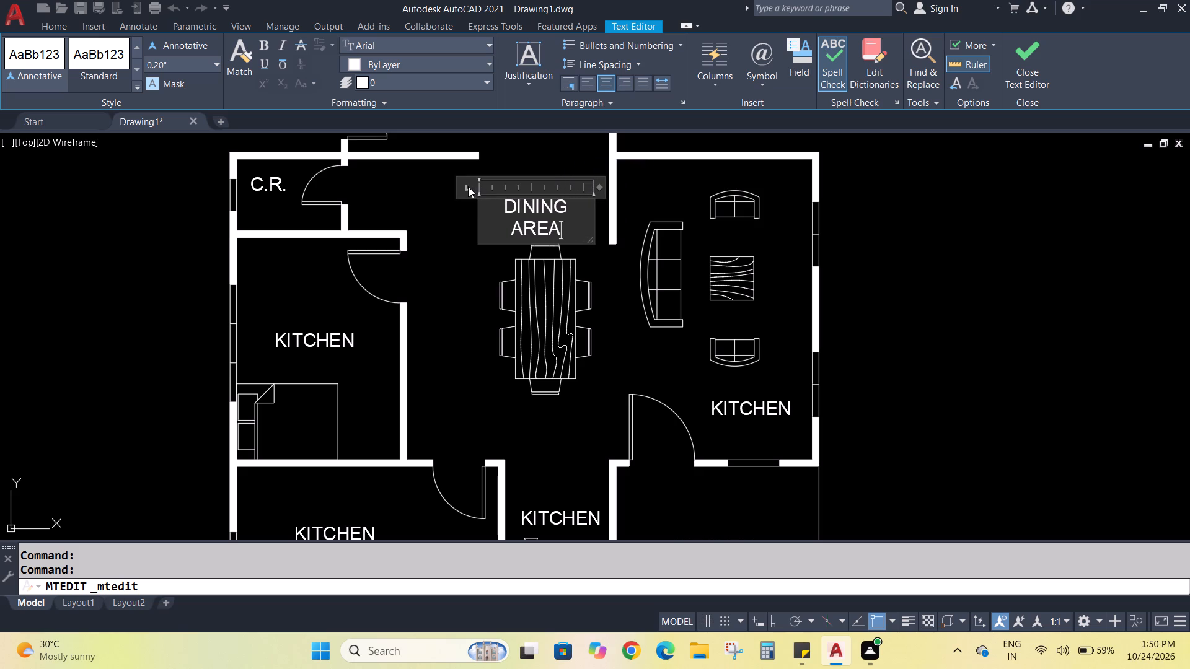
drag(598, 184, 610, 188)
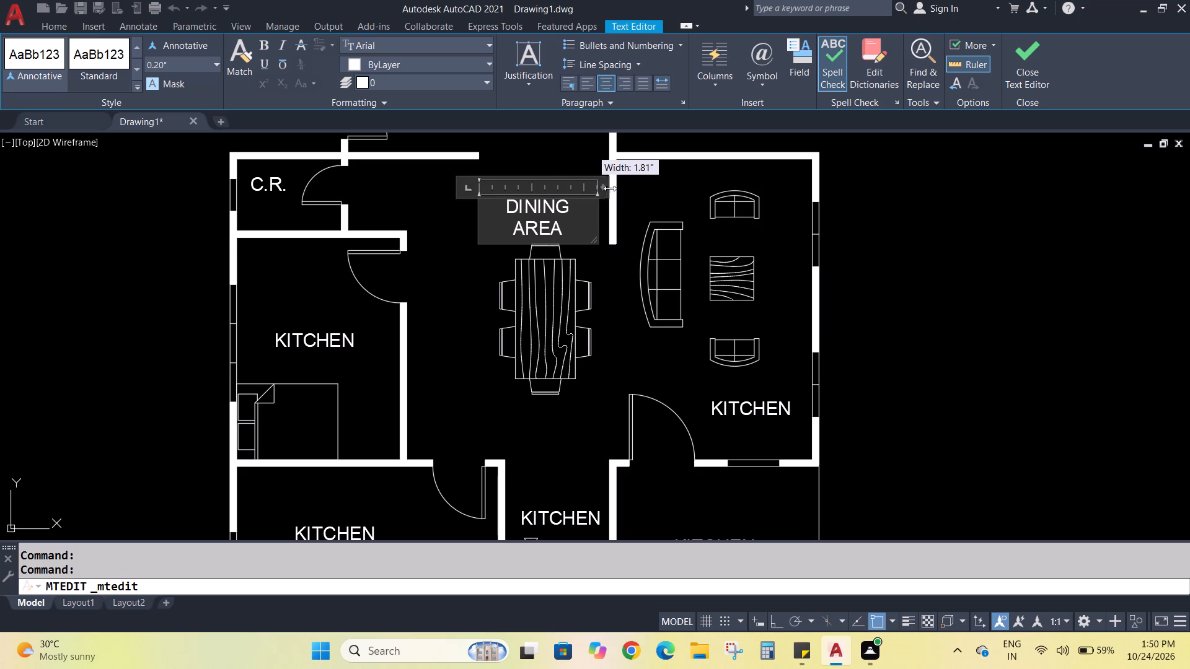
drag(610, 188, 609, 195)
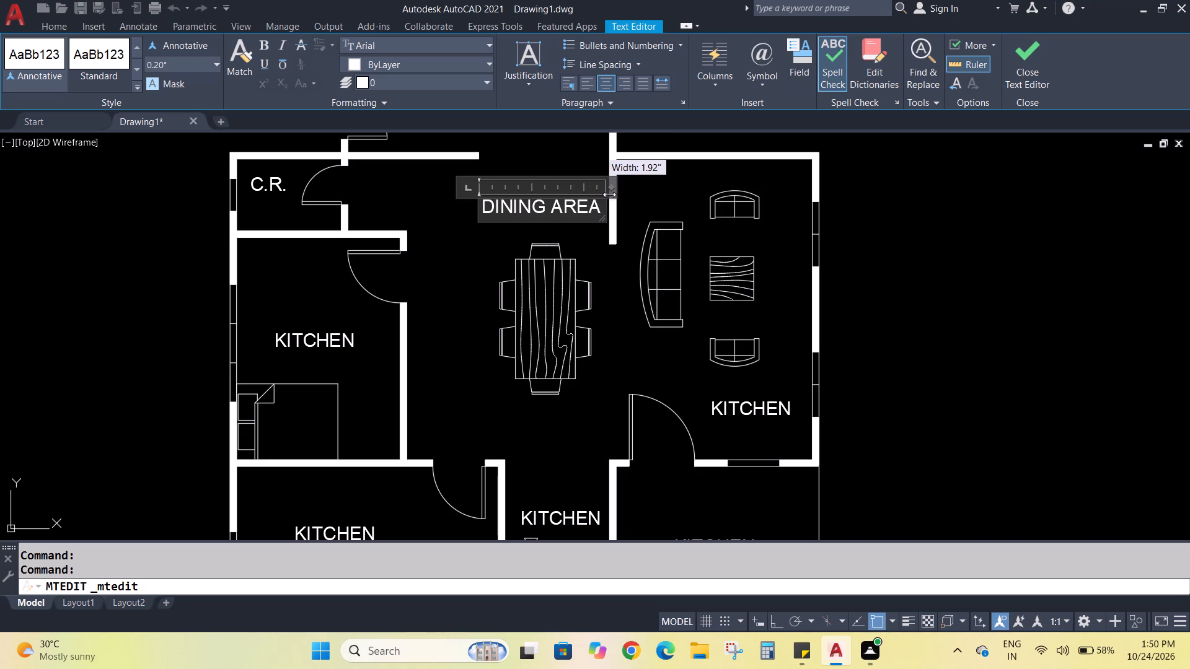
drag(609, 195, 604, 197)
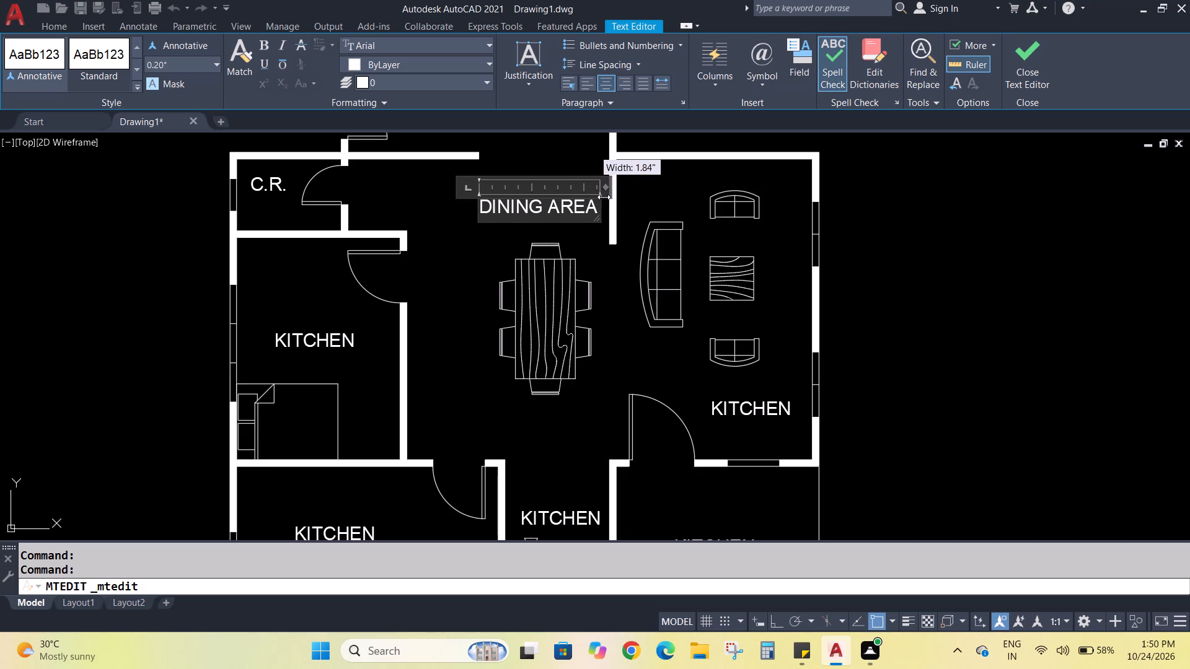
drag(604, 197, 603, 198)
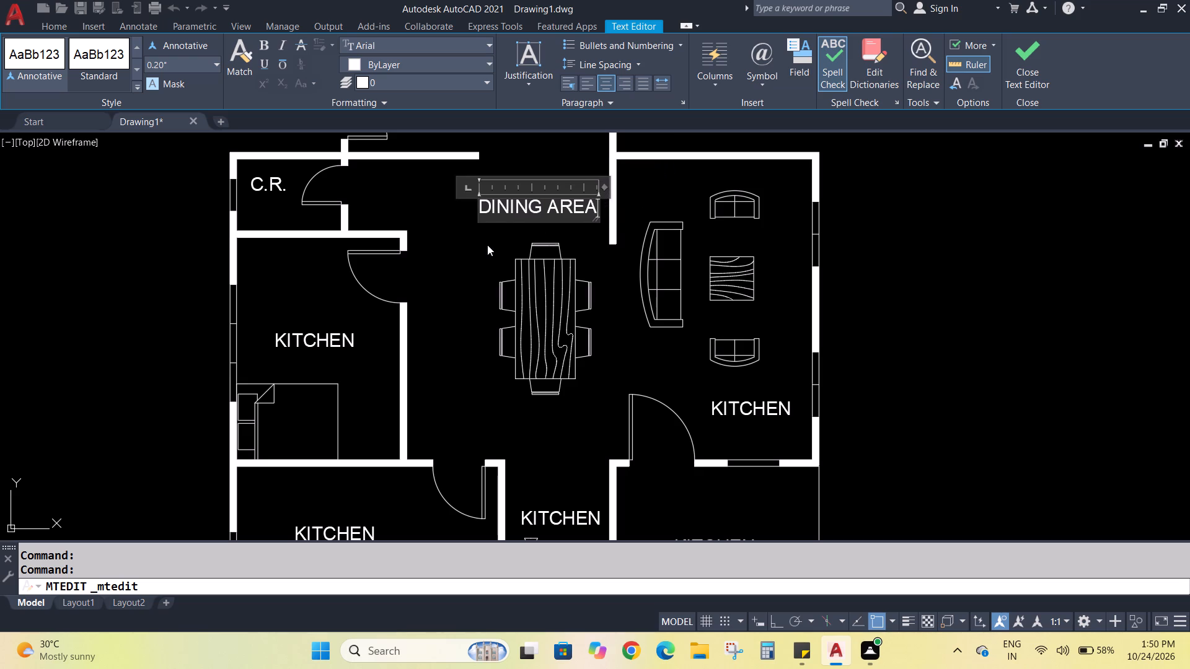
click(465, 234)
Move the DINING AREA label slightly west, away from the living room wall, keeping it north of the dining table.
click(536, 202)
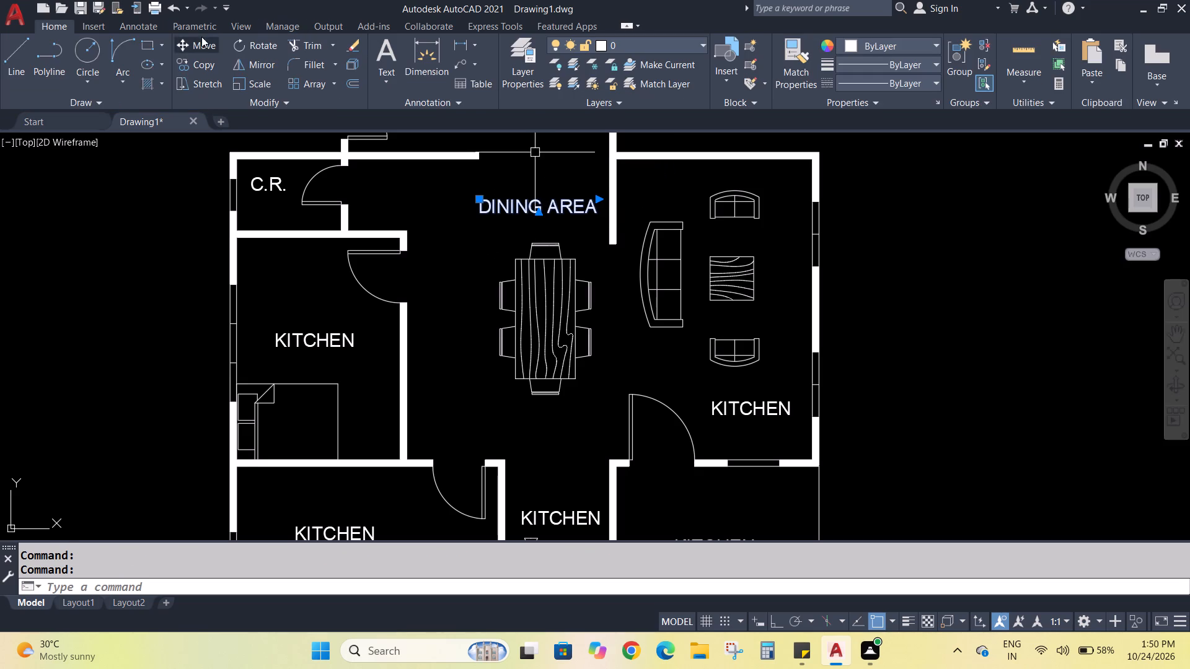
click(198, 45)
click(542, 209)
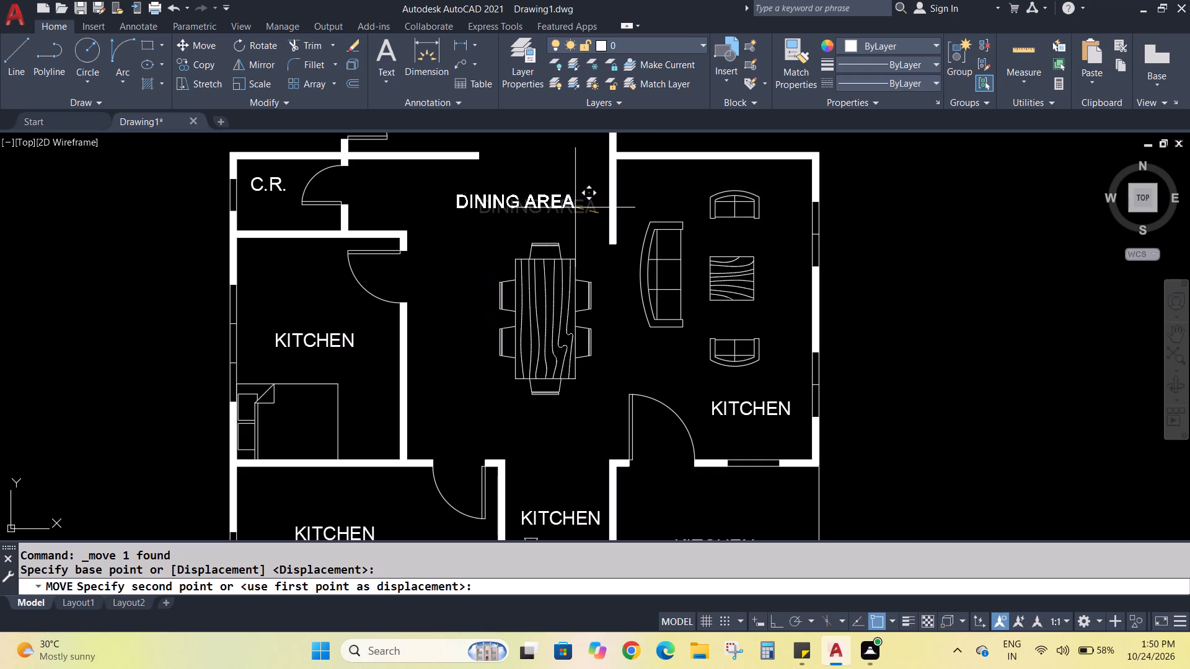
click(575, 210)
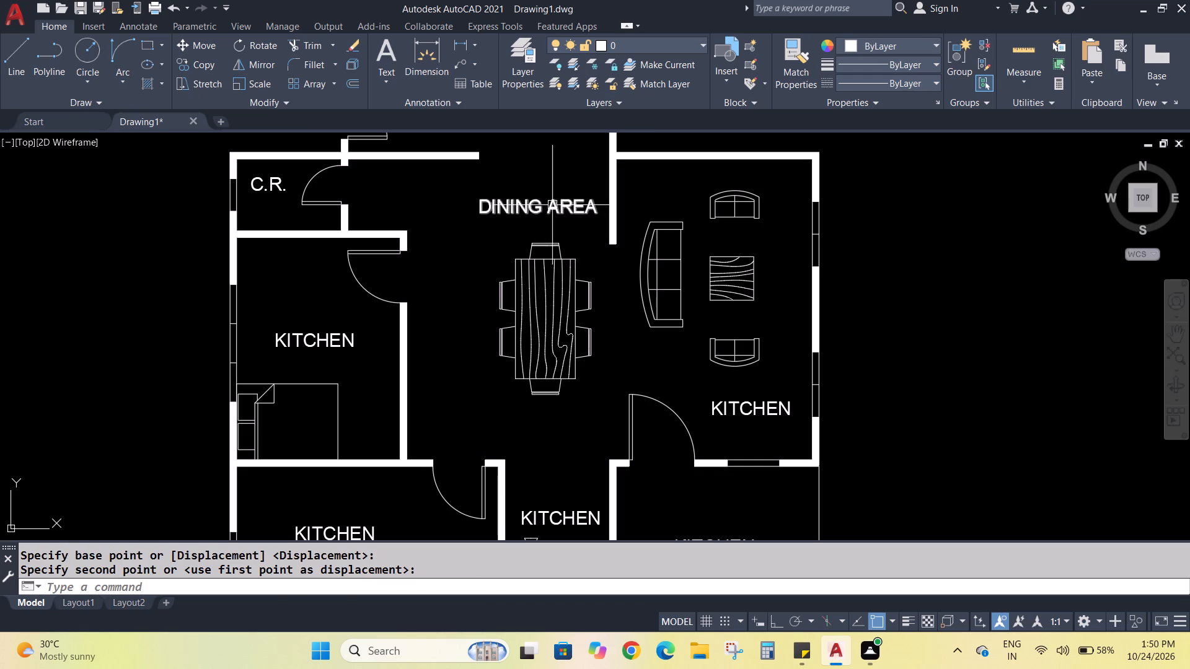
click(553, 205)
click(206, 50)
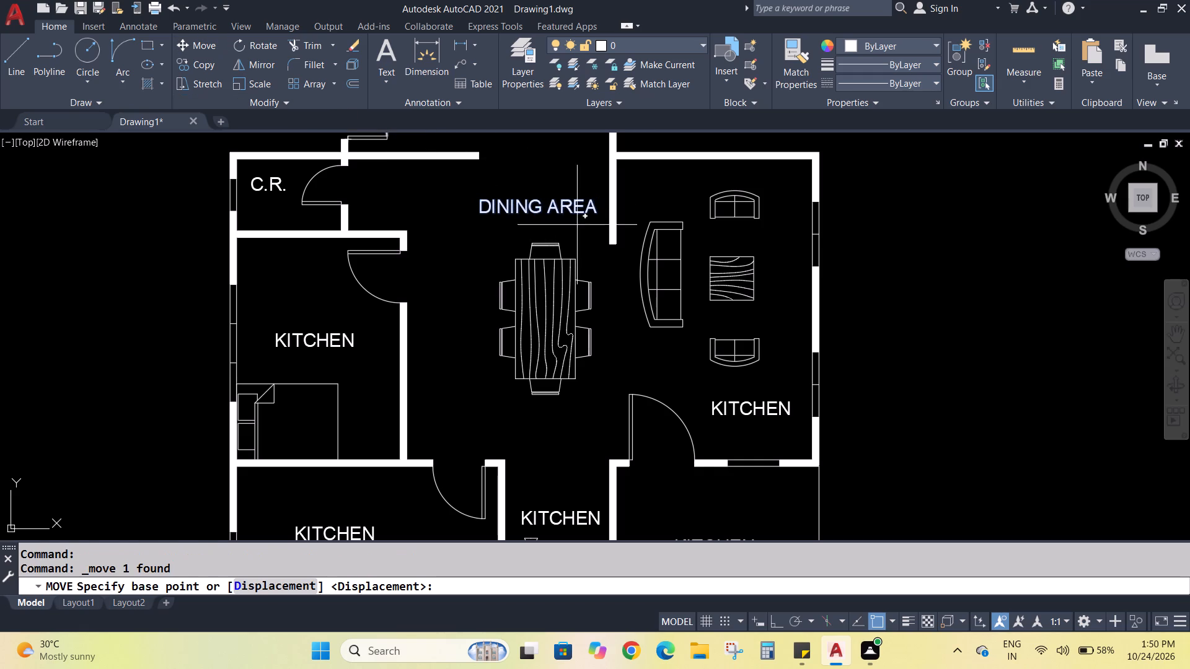
click(537, 200)
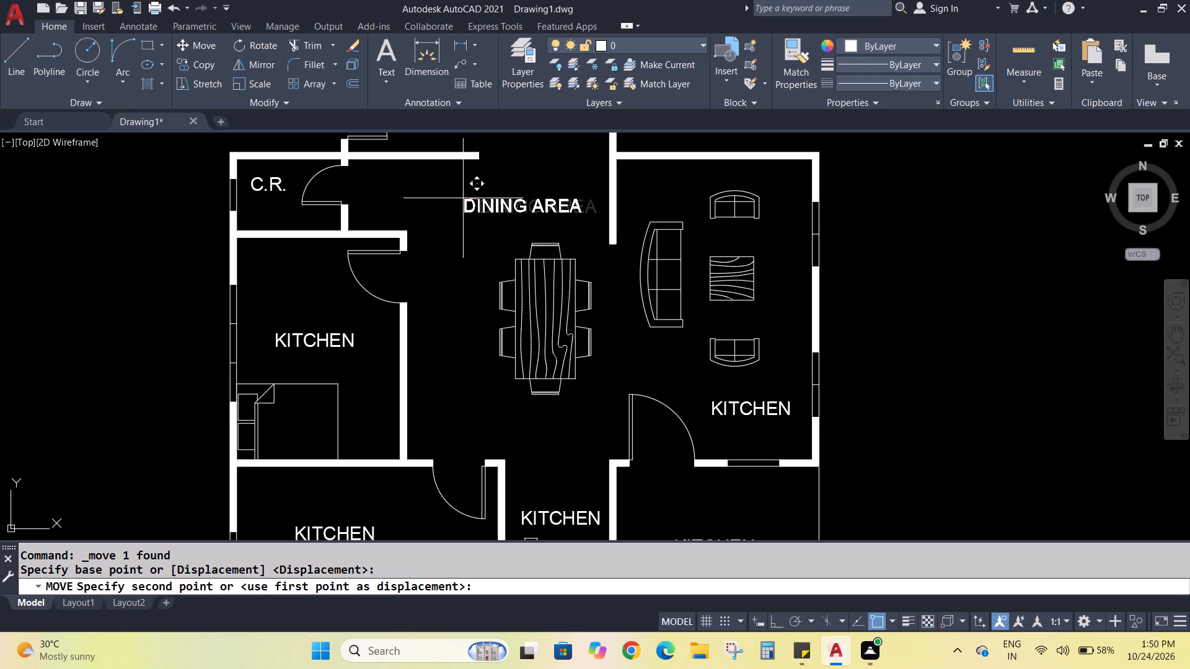
click(458, 198)
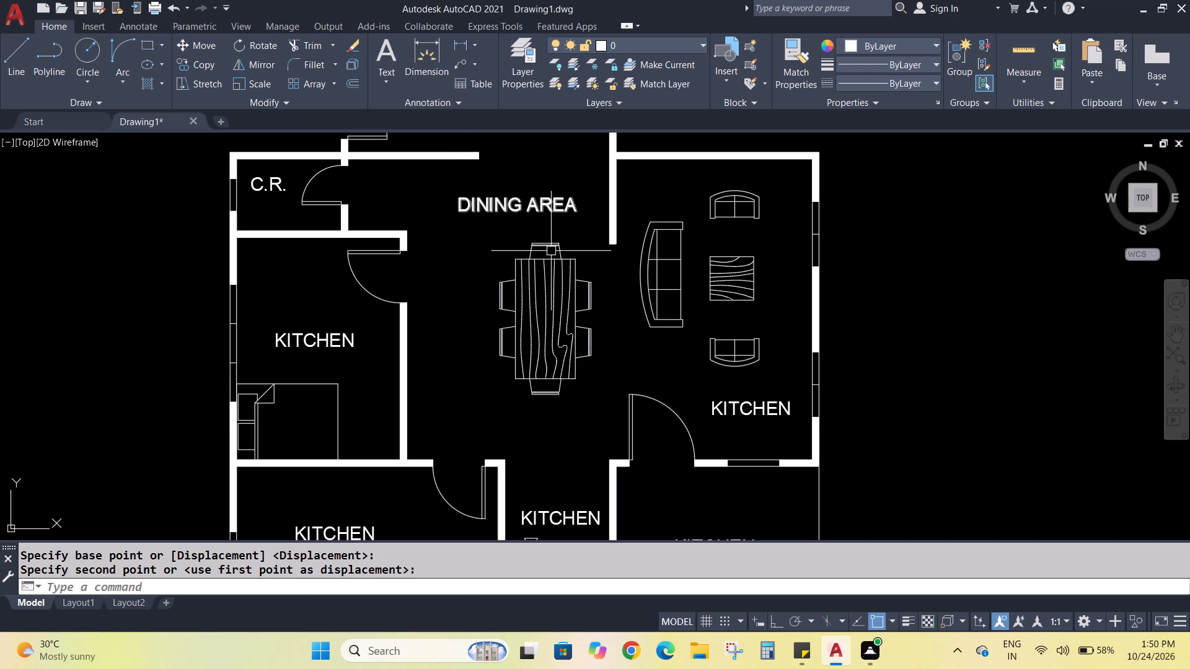
Replace the living room's KITCHEN label with LIVING AREA and widen its text box to about 1.8" so it fits on one line.
double_click(753, 409)
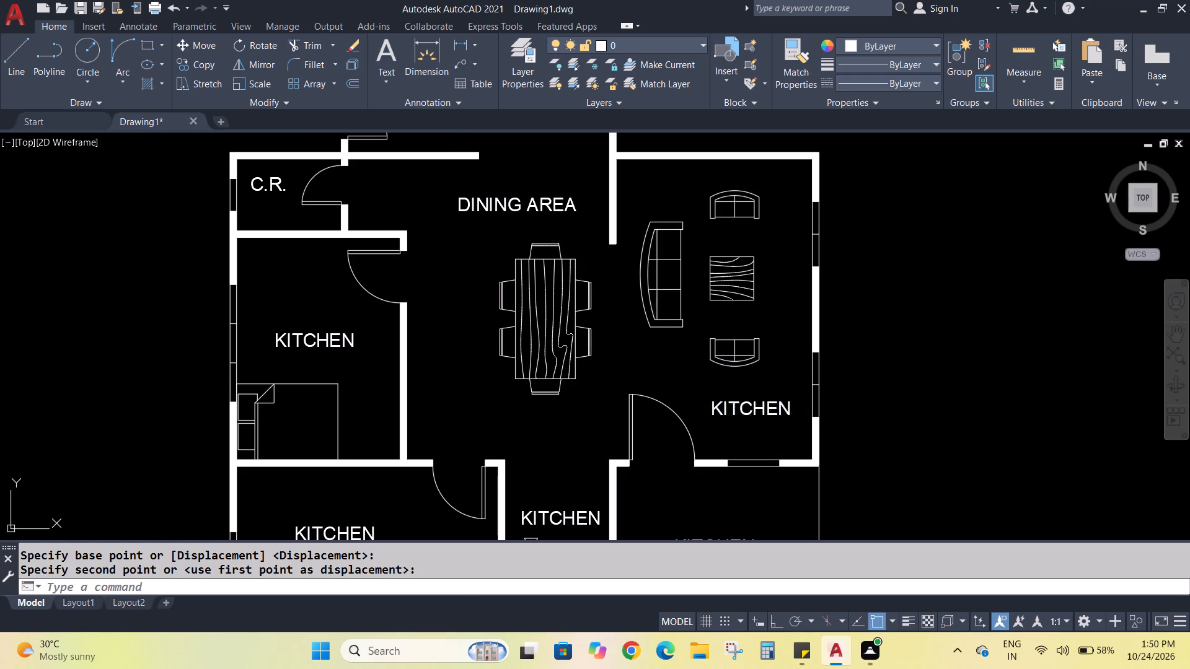
click(790, 409)
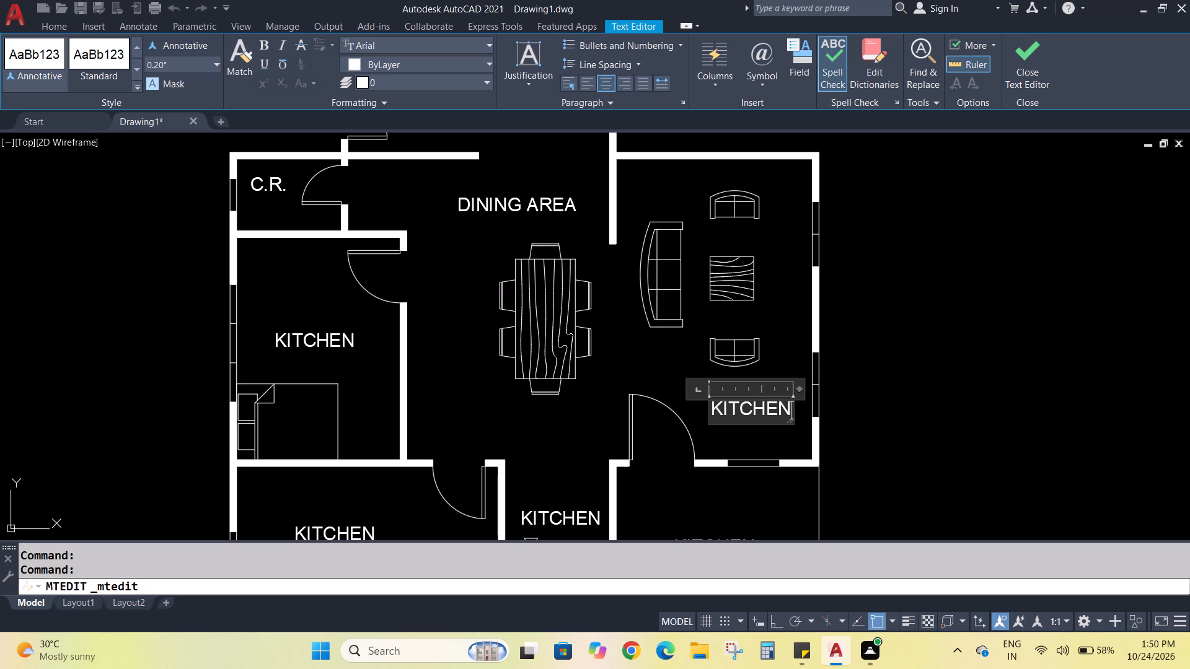
key(BackSpace)
key(BackSpace)
key(BackSpace)
key(BackSpace)
key(BackSpace)
key(BackSpace)
key(BackSpace)
key(BackSpace)
key(BackSpace)
key(BackSpace)
key(BackSpace)
key(BackSpace)
key(BackSpace)
key(BackSpace)
key(BackSpace)
key(BackSpace)
key(BackSpace)
key(BackSpace)
key(BackSpace)
key(BackSpace)
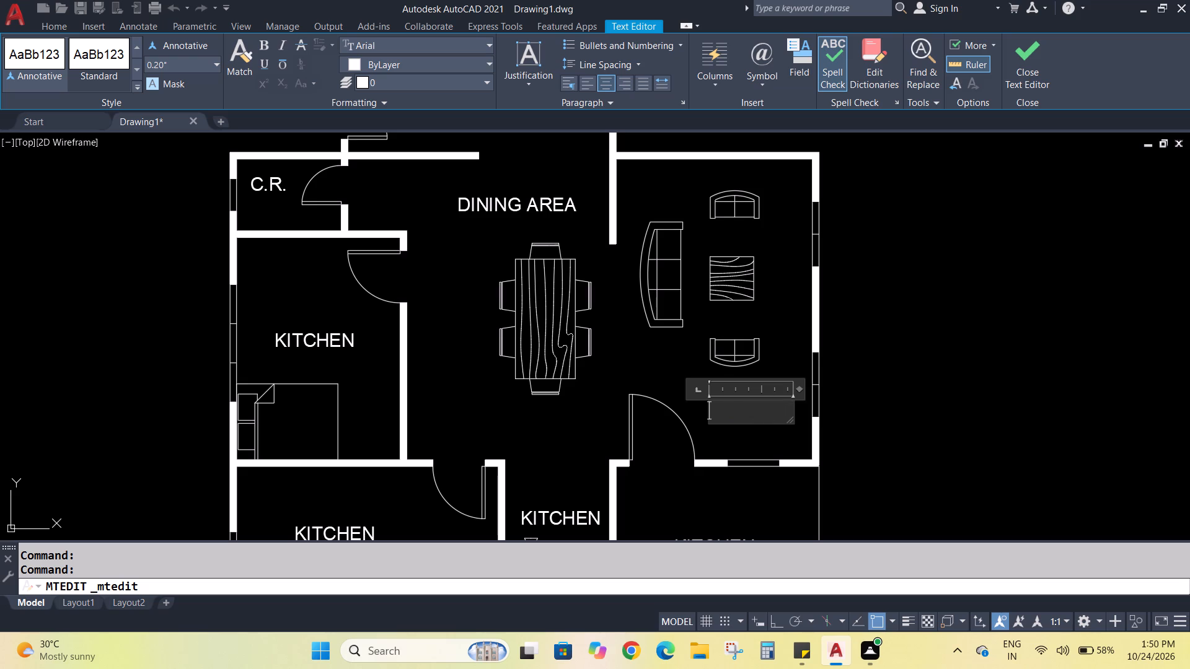
text(LIVING AREA)
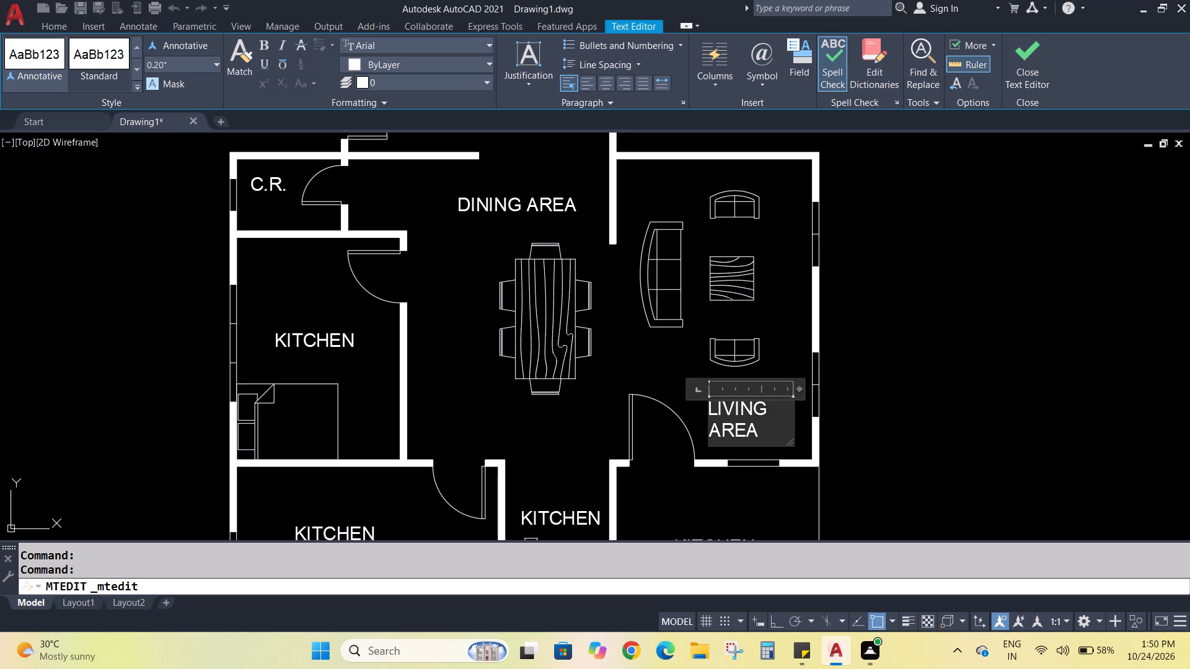
drag(800, 387, 826, 388)
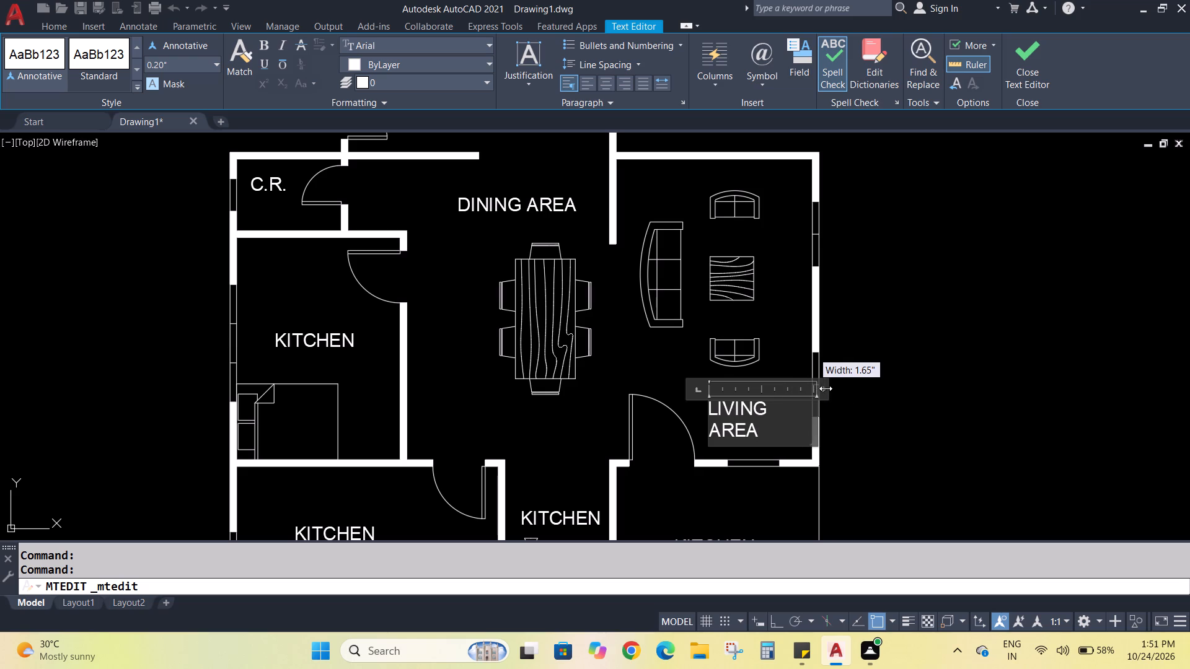
drag(826, 388, 832, 388)
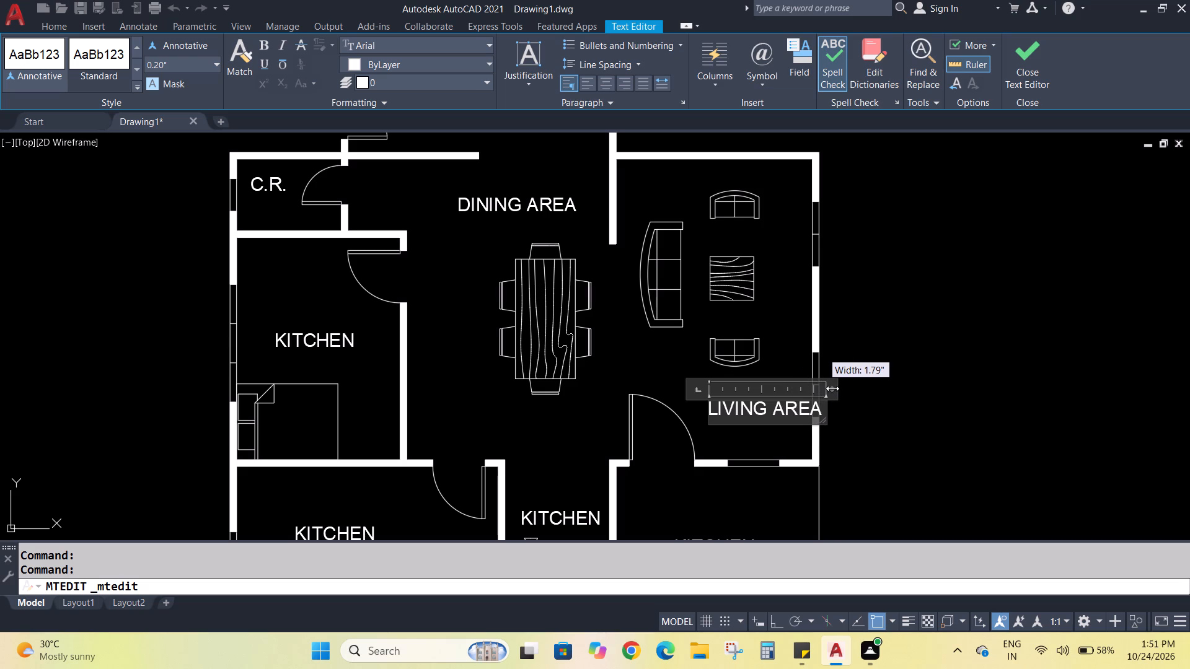
drag(832, 388, 831, 388)
click(914, 401)
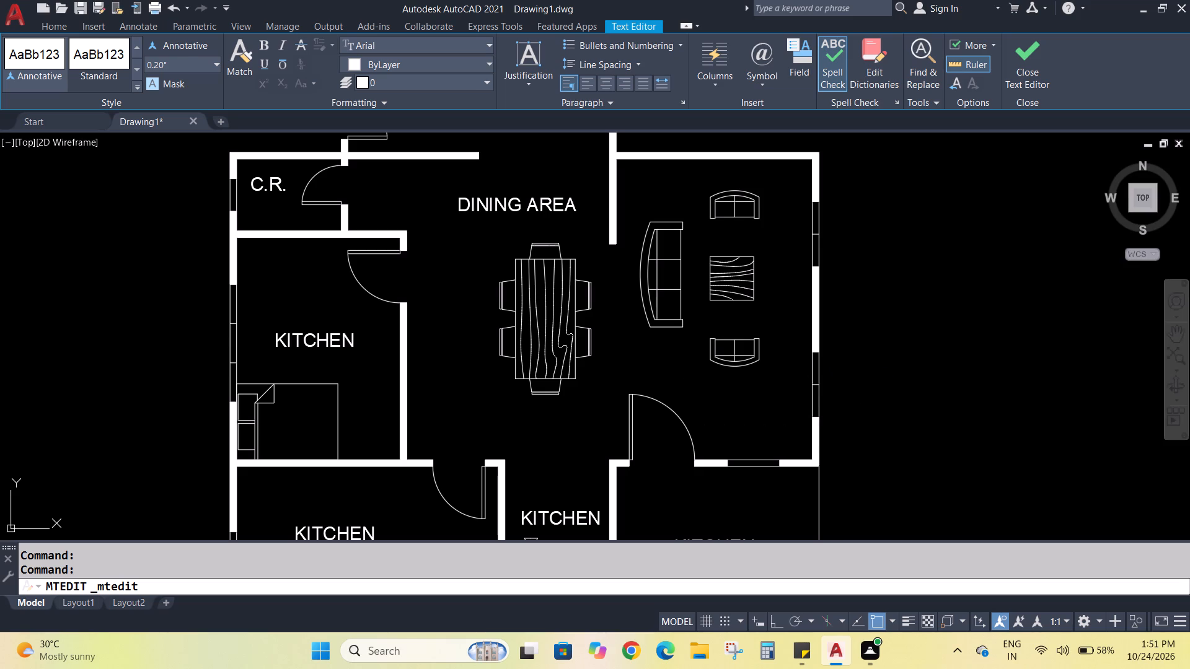
Move the LIVING AREA label northwest so it sits inside the living room, between the south armchair and the entrance door.
click(767, 411)
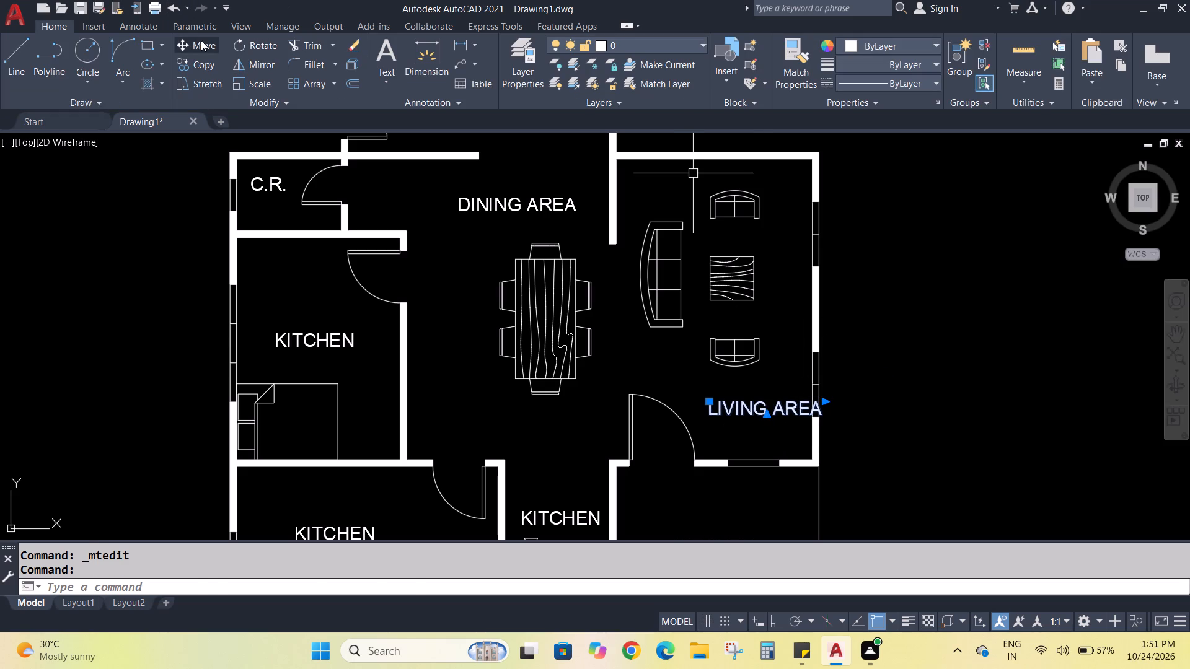
click(201, 40)
click(741, 406)
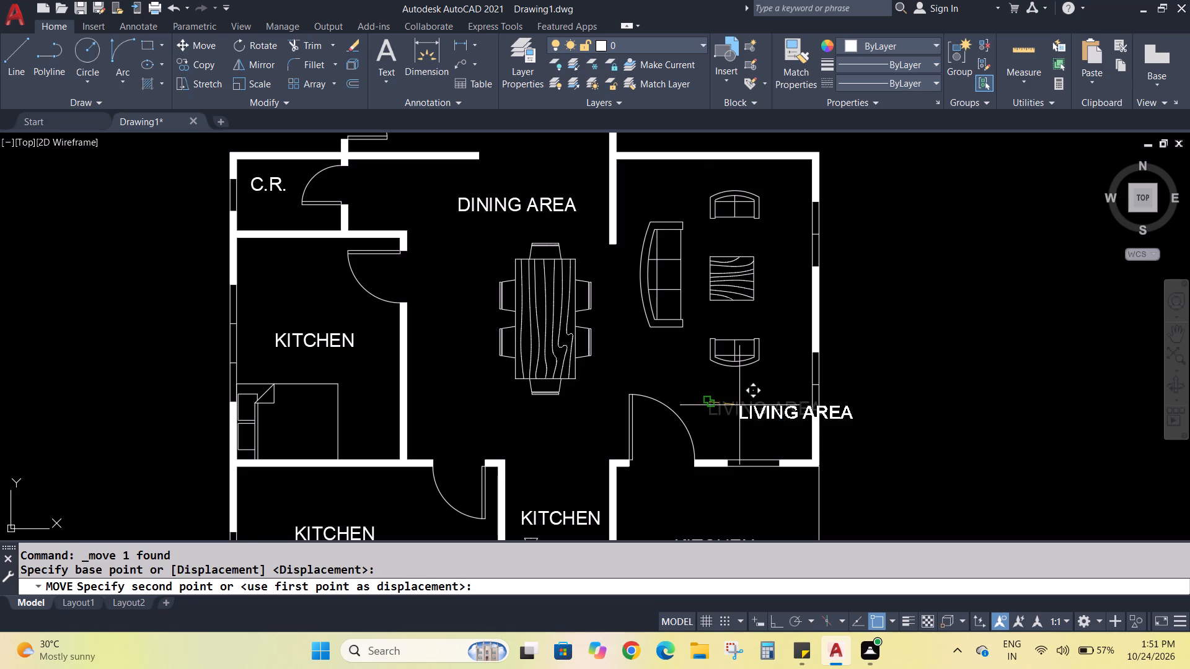
click(677, 380)
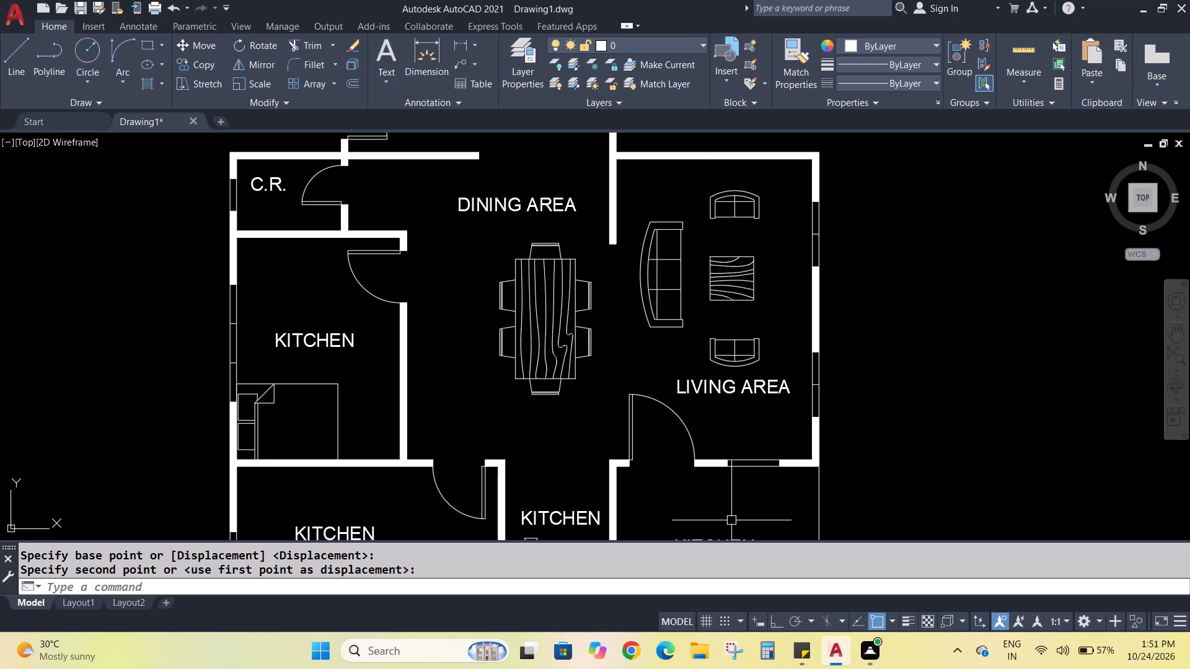
Replace the KITCHEN label in the porch, east of the stairs, with the text PORCH.
scroll(777, 616, down, 1)
middle_drag(772, 607, 768, 501)
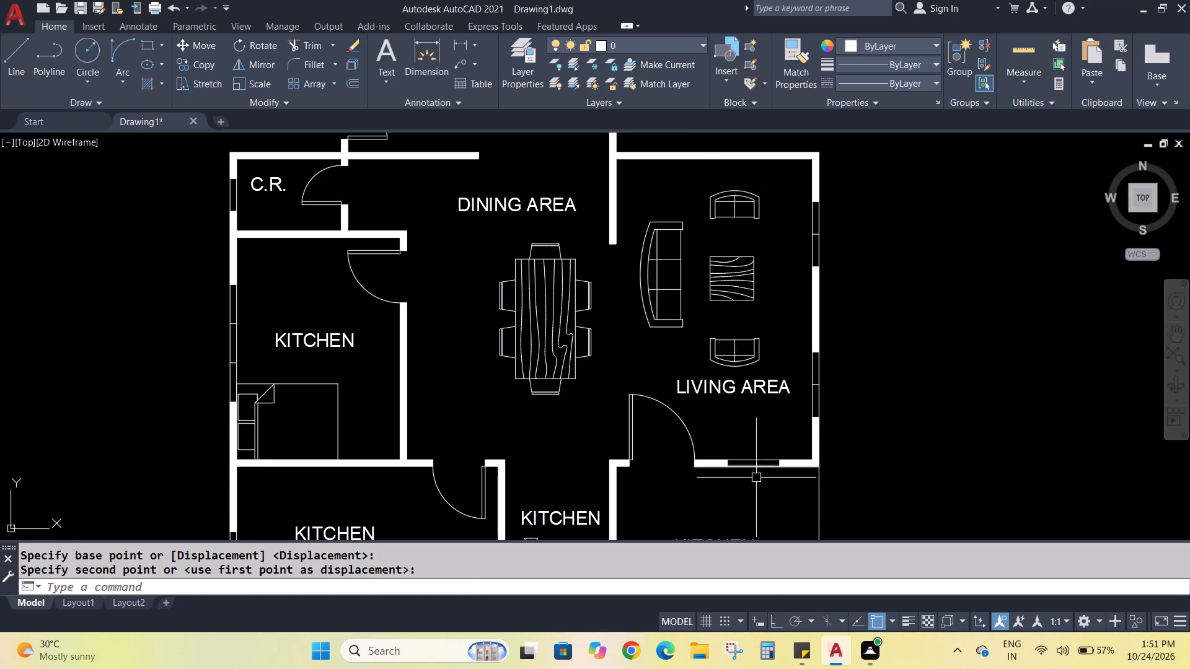
middle_drag(755, 502, 758, 295)
scroll(730, 359, up, 2)
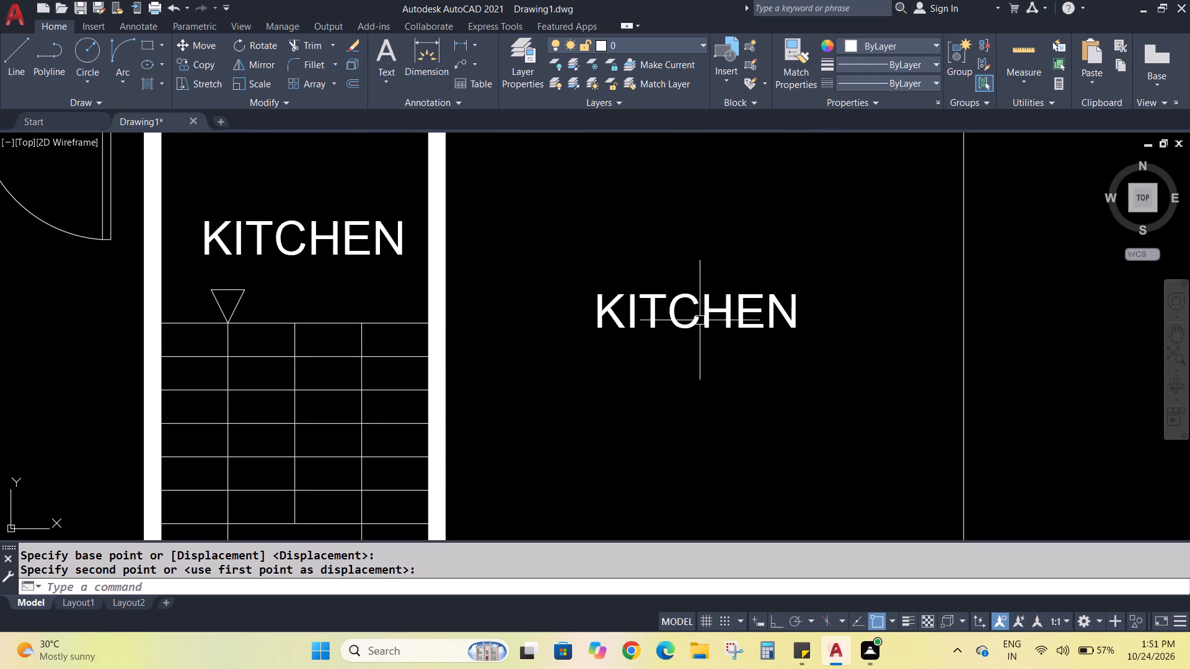
double_click(710, 304)
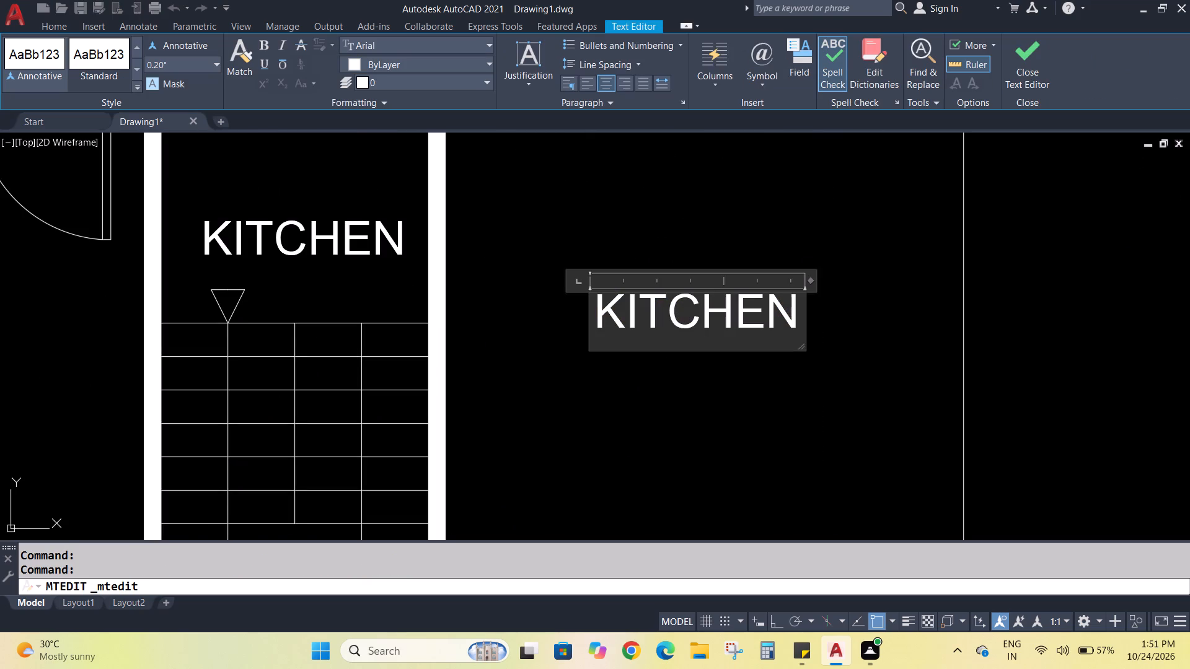
click(794, 326)
key(BackSpace)
key(BackSpace)
key(BackSpace)
key(BackSpace)
key(BackSpace)
key(BackSpace)
key(BackSpace)
key(BackSpace)
key(BackSpace)
key(BackSpace)
key(BackSpace)
key(BackSpace)
key(BackSpace)
key(BackSpace)
key(BackSpace)
key(BackSpace)
key(BackSpace)
key(BackSpace)
key(BackSpace)
key(BackSpace)
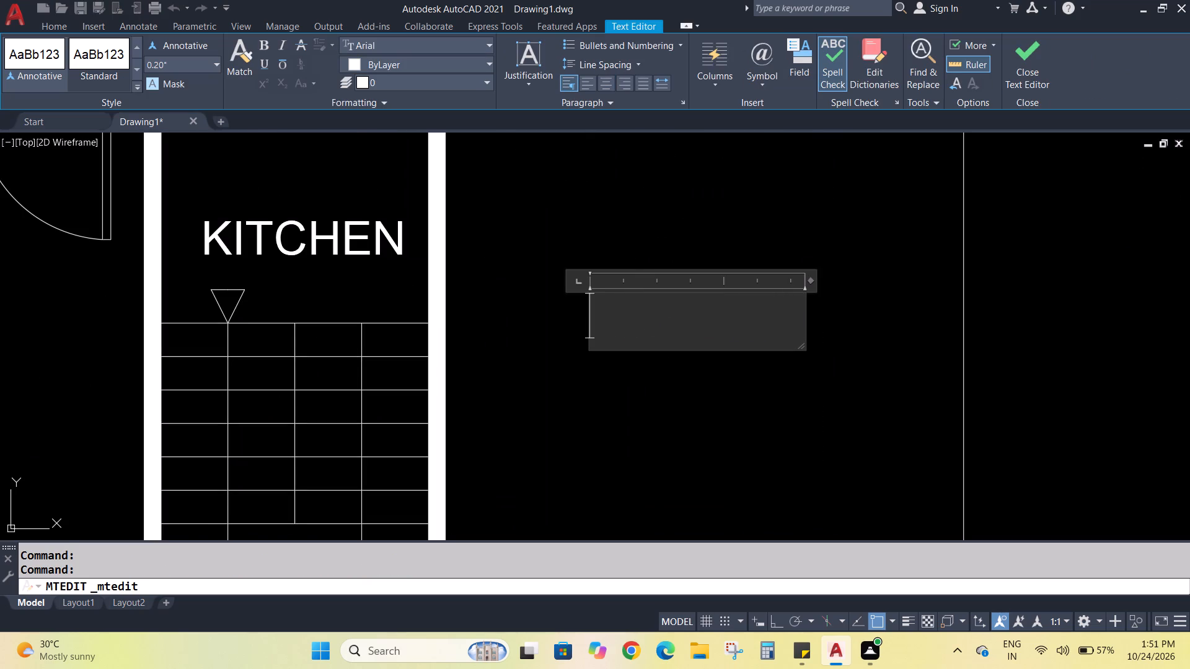
text(POR)
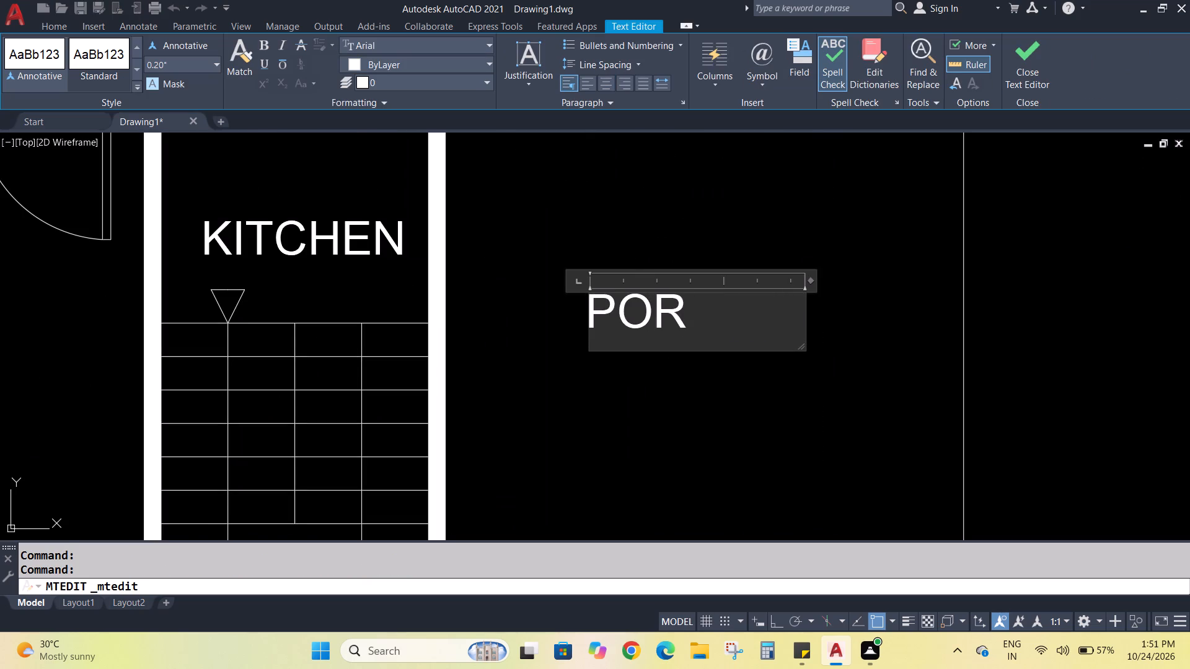
text(CH)
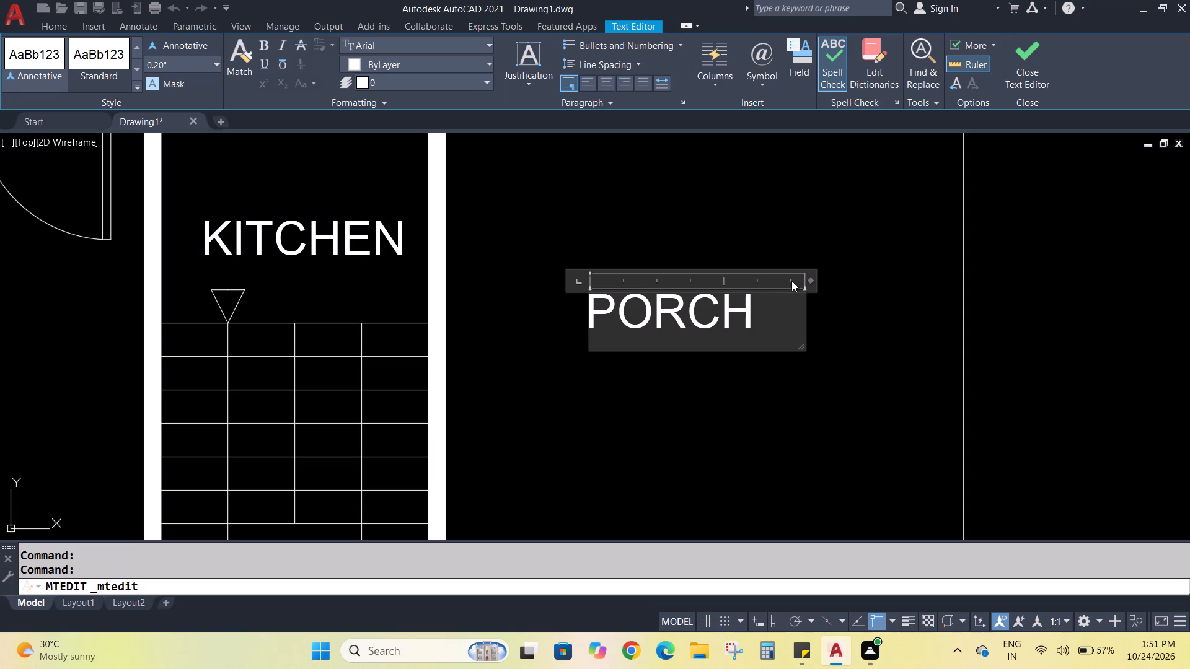
Center the PORCH text and narrow its text box to fit closely around the word.
click(608, 83)
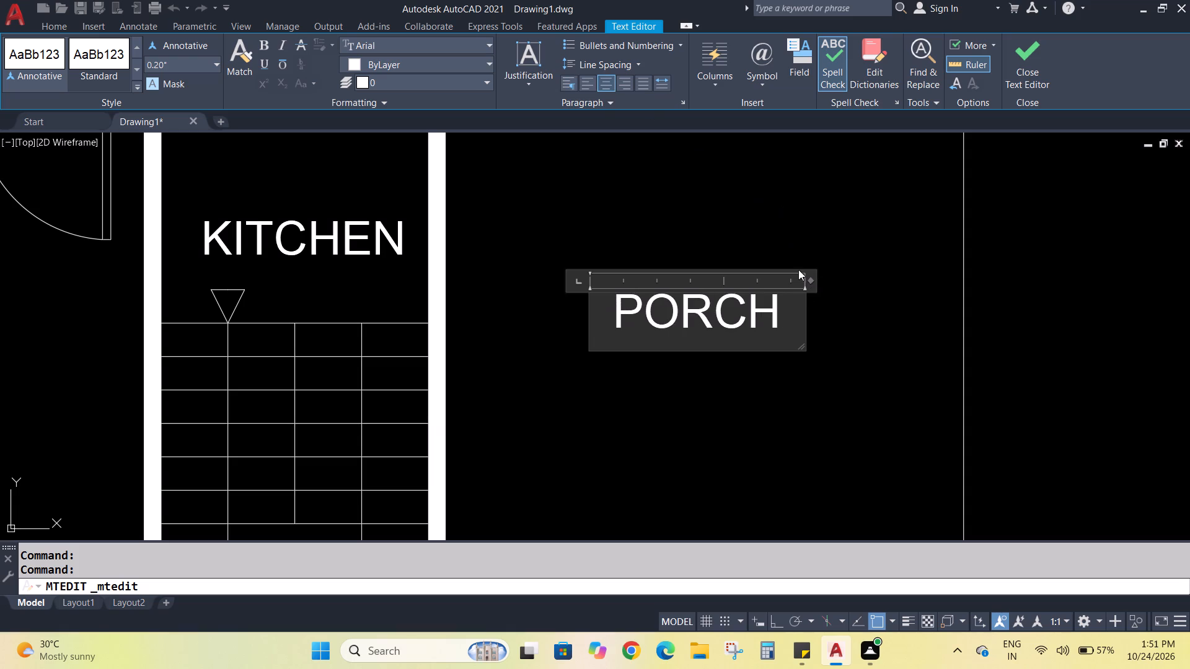
drag(809, 276, 788, 282)
drag(812, 278, 805, 282)
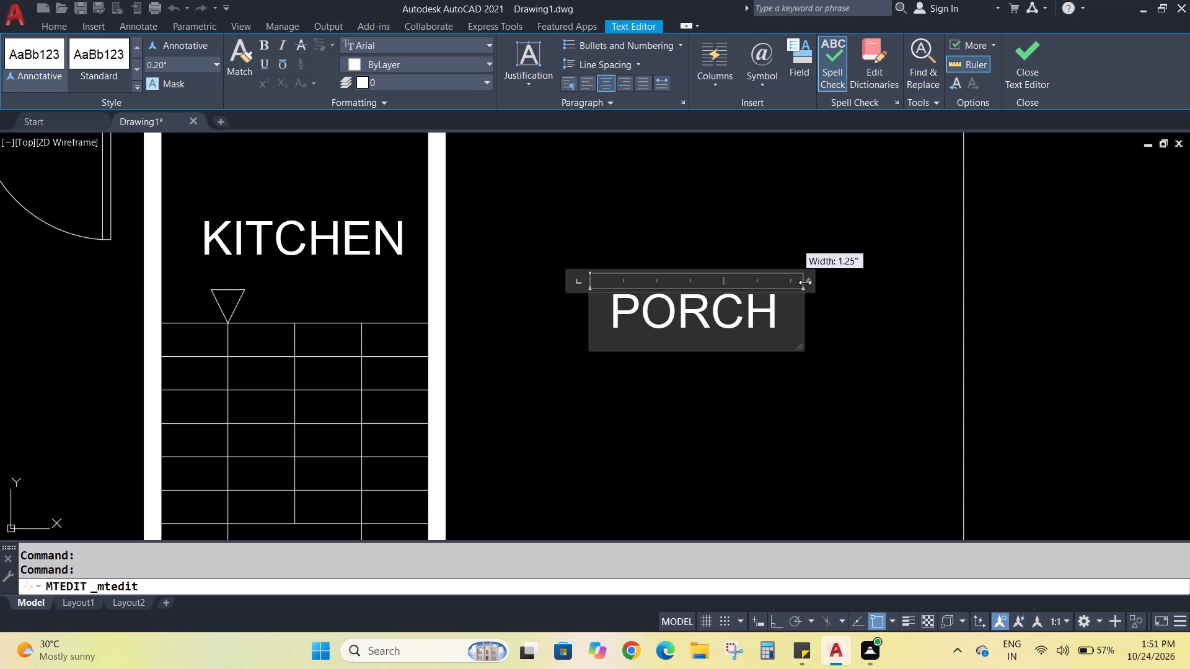
drag(805, 282, 770, 287)
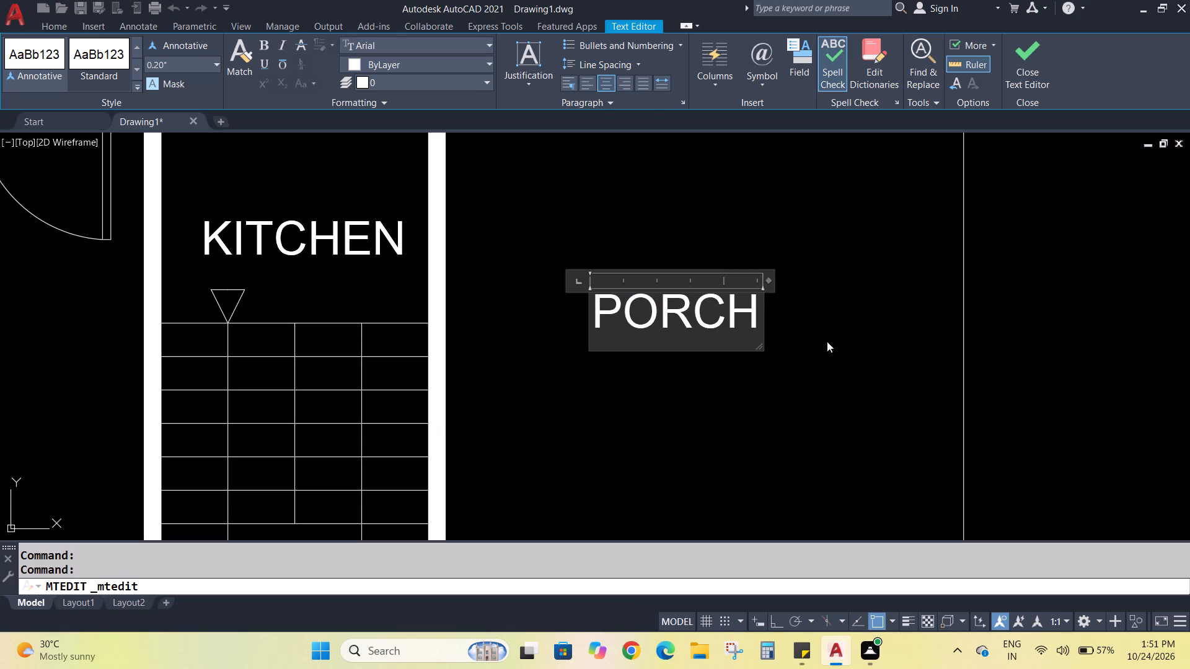
click(842, 362)
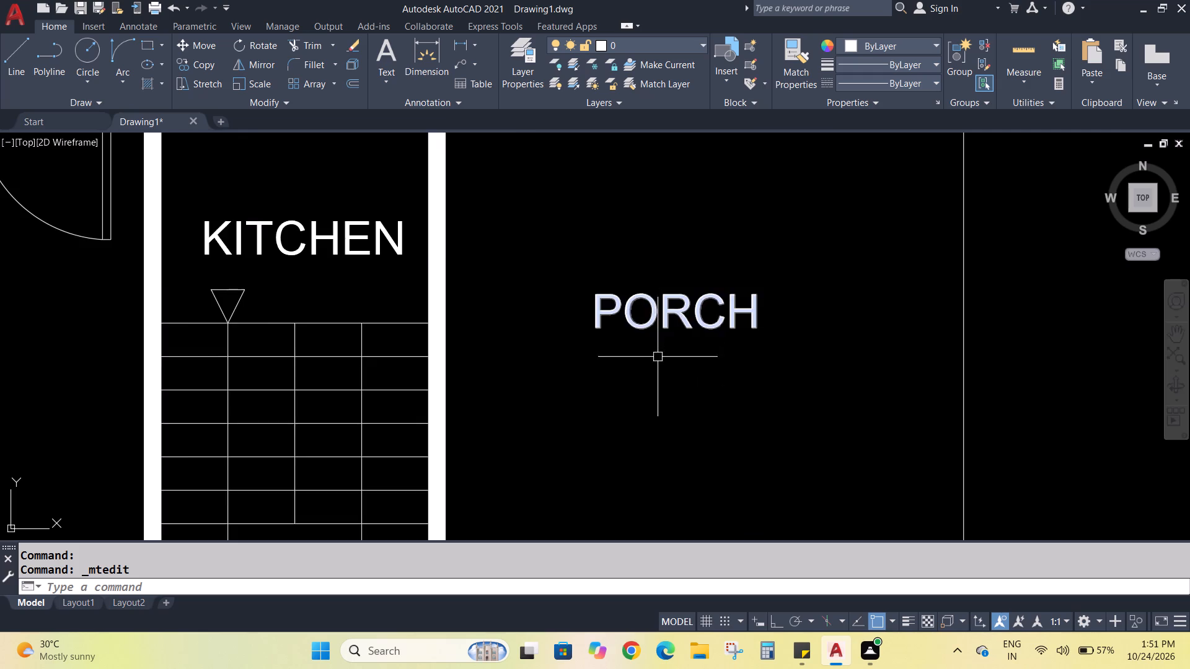
Change the stairwell's KITCHEN label to UP and narrow its text box so the word sits above the stair arrow.
scroll(663, 367, down, 4)
scroll(673, 350, up, 1)
double_click(589, 342)
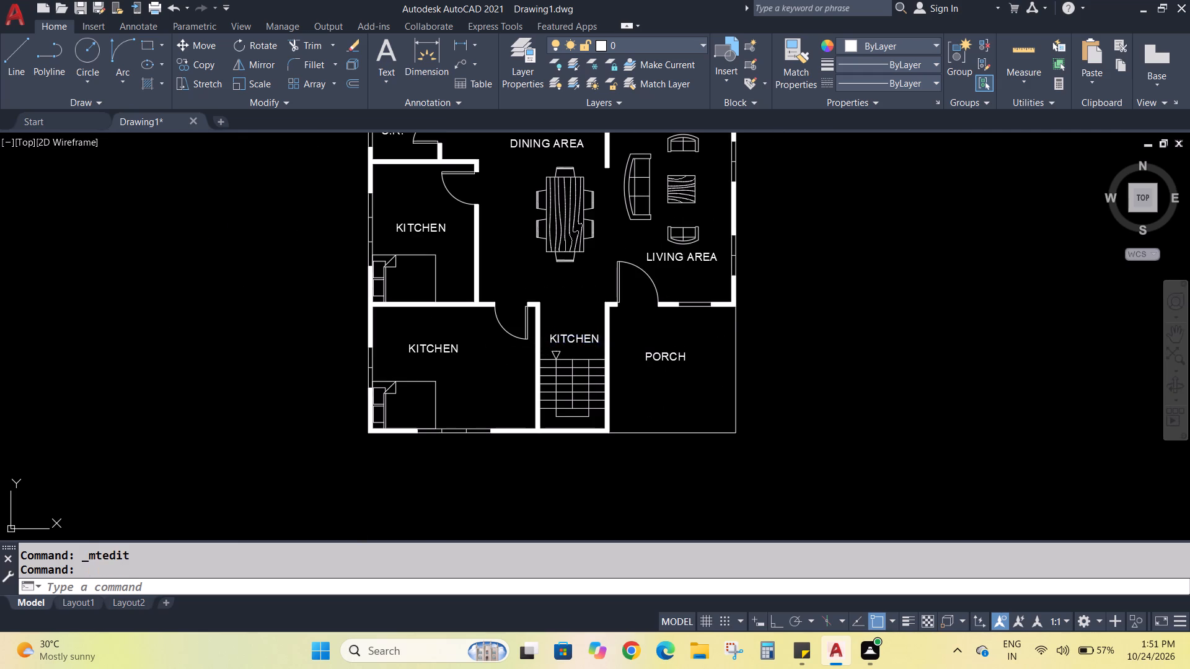
click(596, 339)
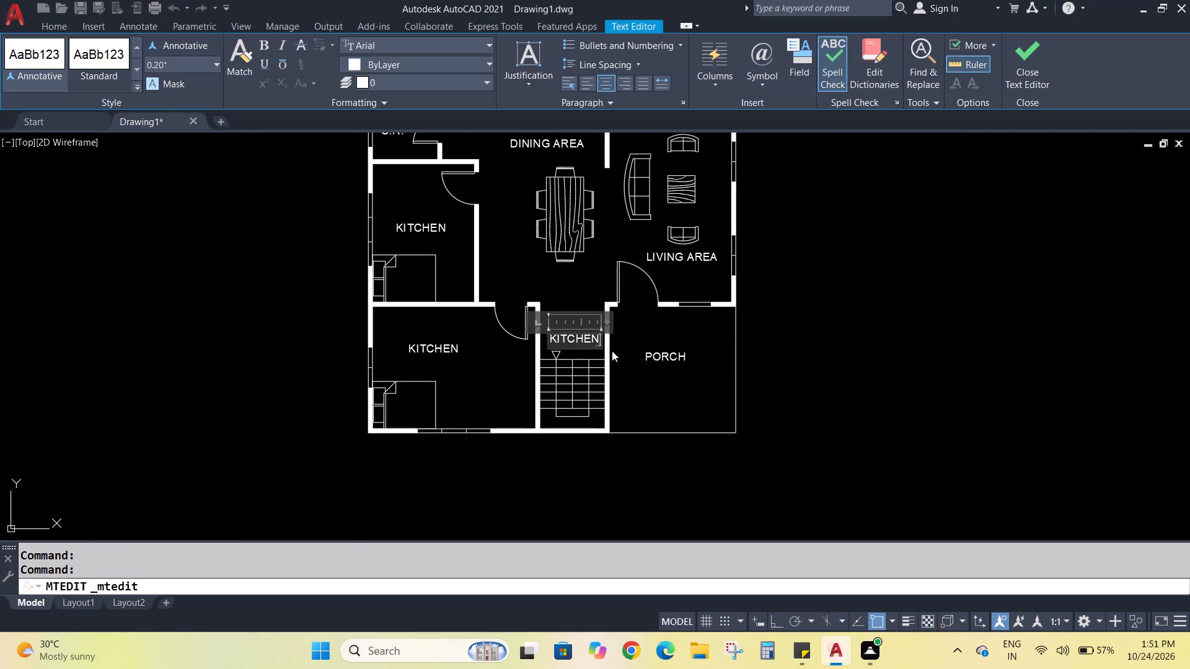
key(BackSpace)
key(BackSpace)
key(BackSpace)
key(BackSpace)
key(BackSpace)
key(BackSpace)
key(BackSpace)
text(UO)
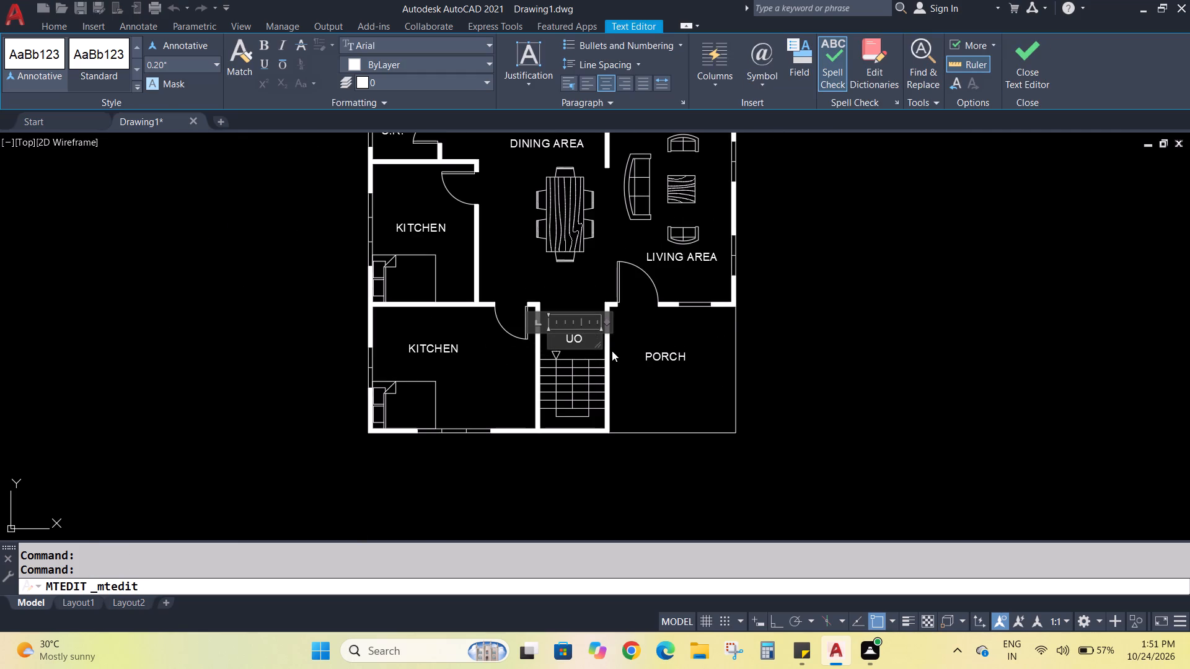
key(BackSpace)
key(p)
drag(609, 321, 573, 325)
click(583, 327)
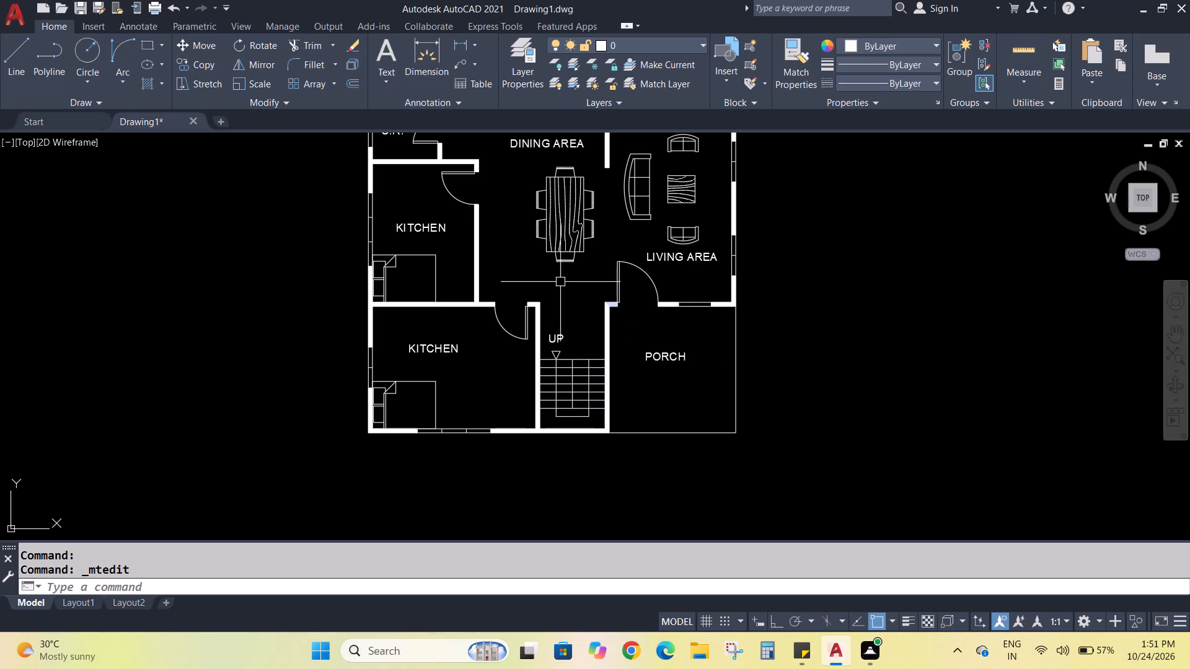
Replace the letters KITCHE in the southwest bedroom's label with BEDROOM 2 and widen its text box so the label fits on one line.
double_click(449, 348)
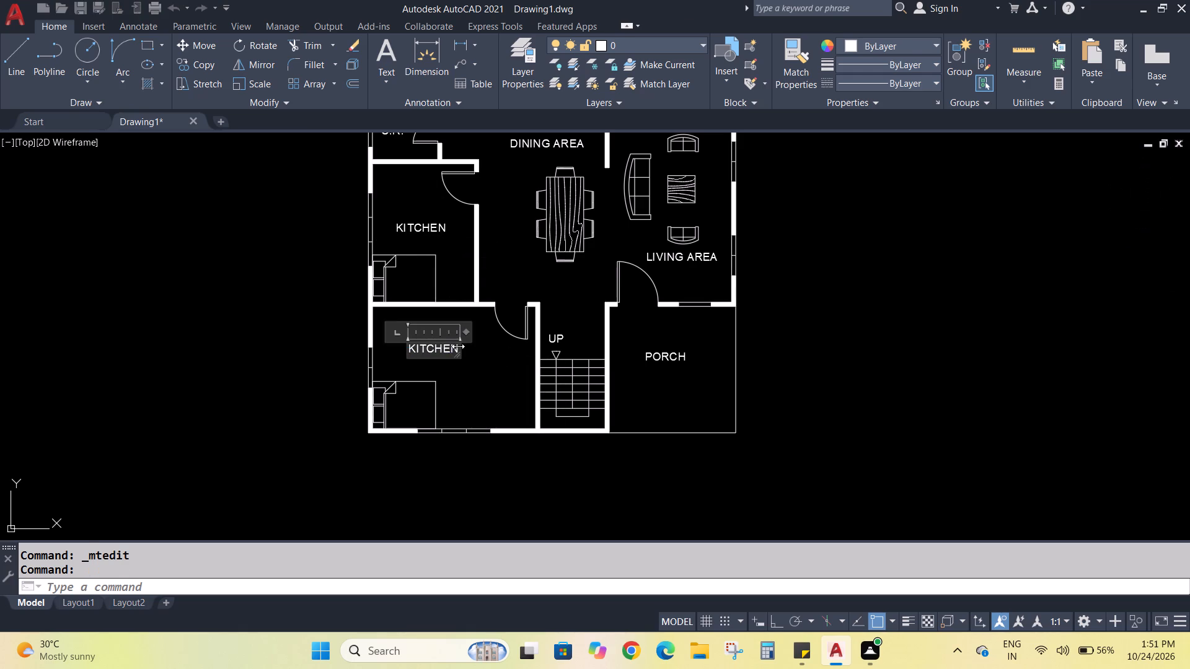
text(BEDROOM)
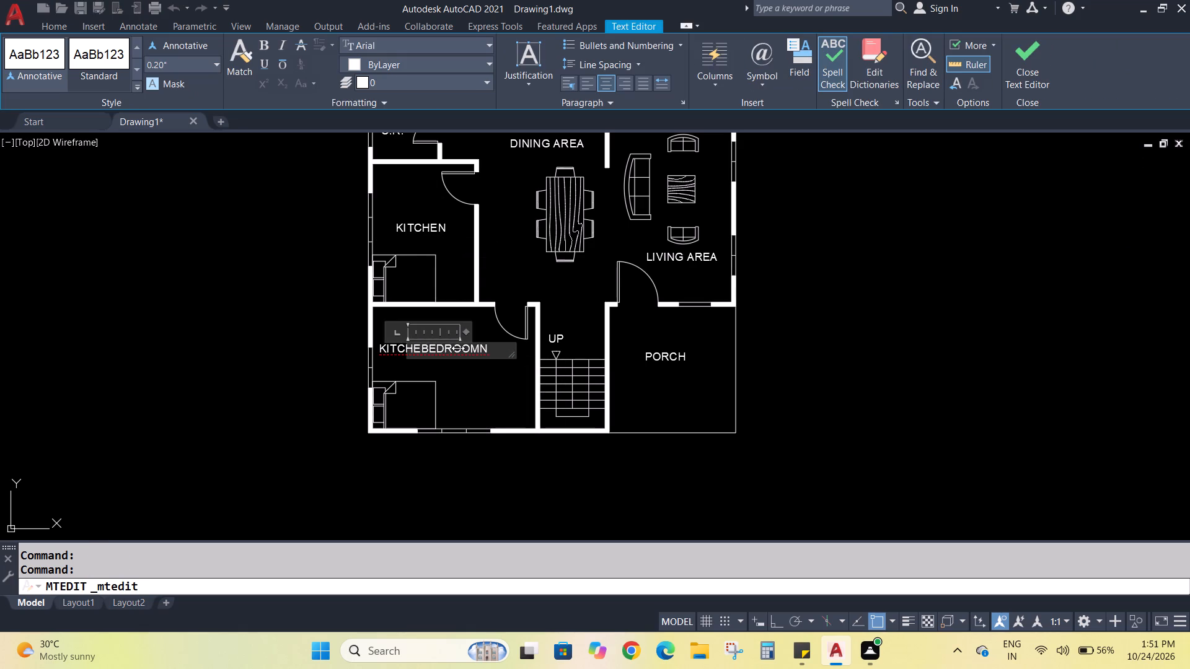
key(space)
text(2)
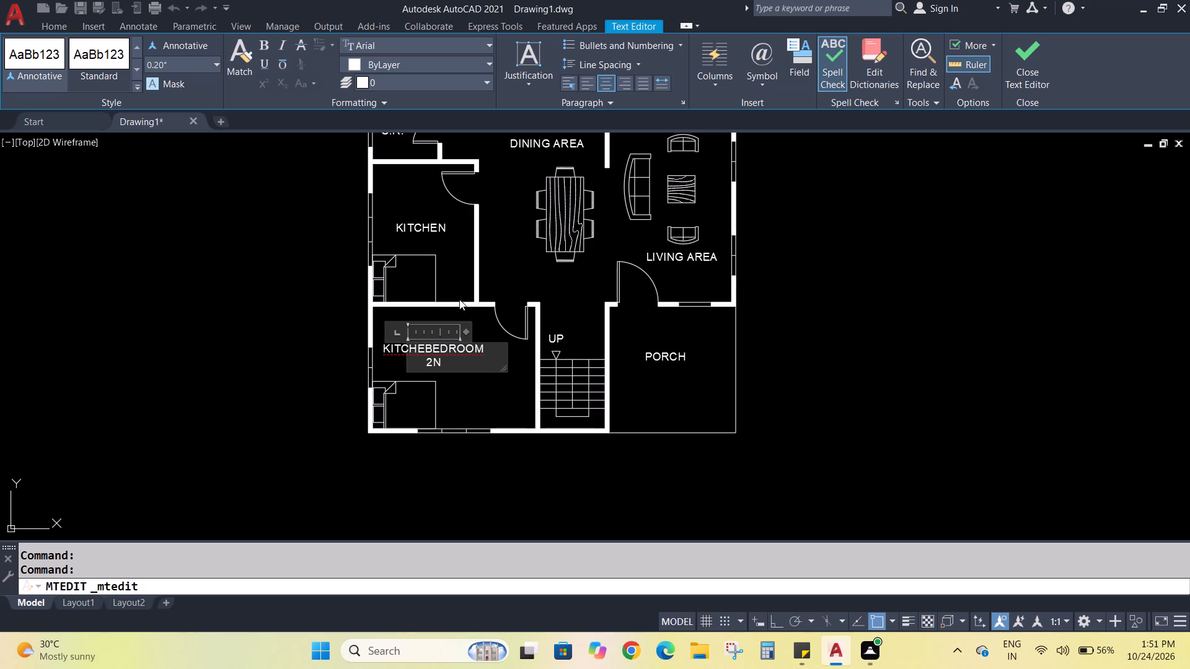
click(425, 348)
key(BackSpace)
key(BackSpace)
key(BackSpace)
key(BackSpace)
key(BackSpace)
key(BackSpace)
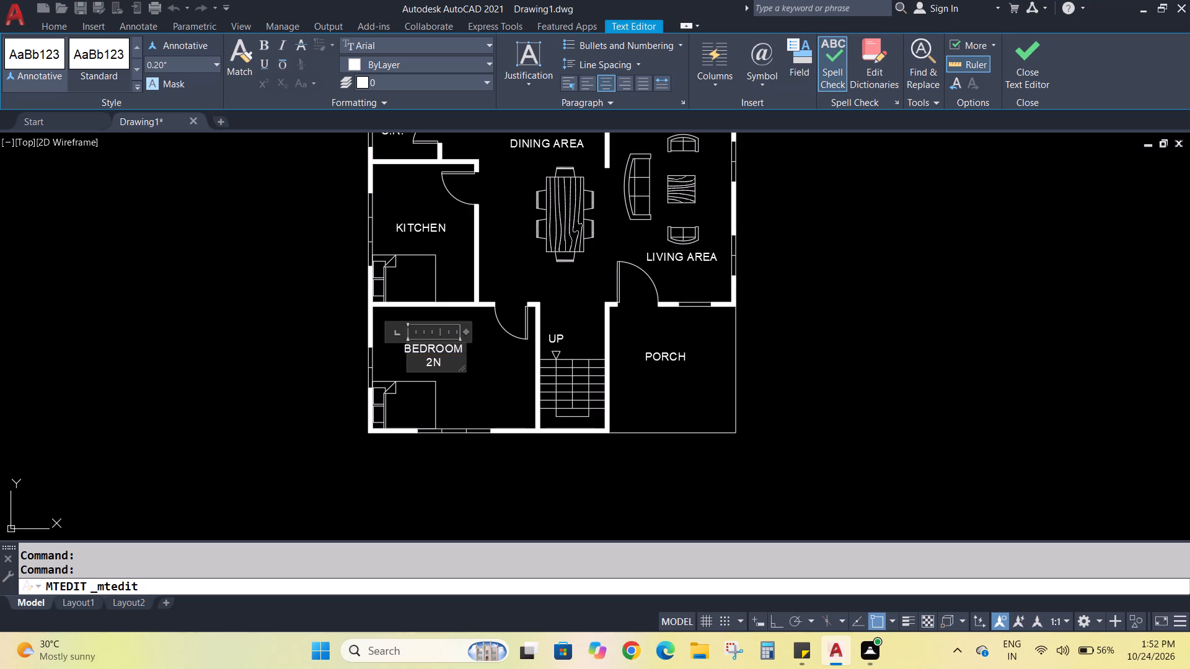
drag(468, 329, 474, 334)
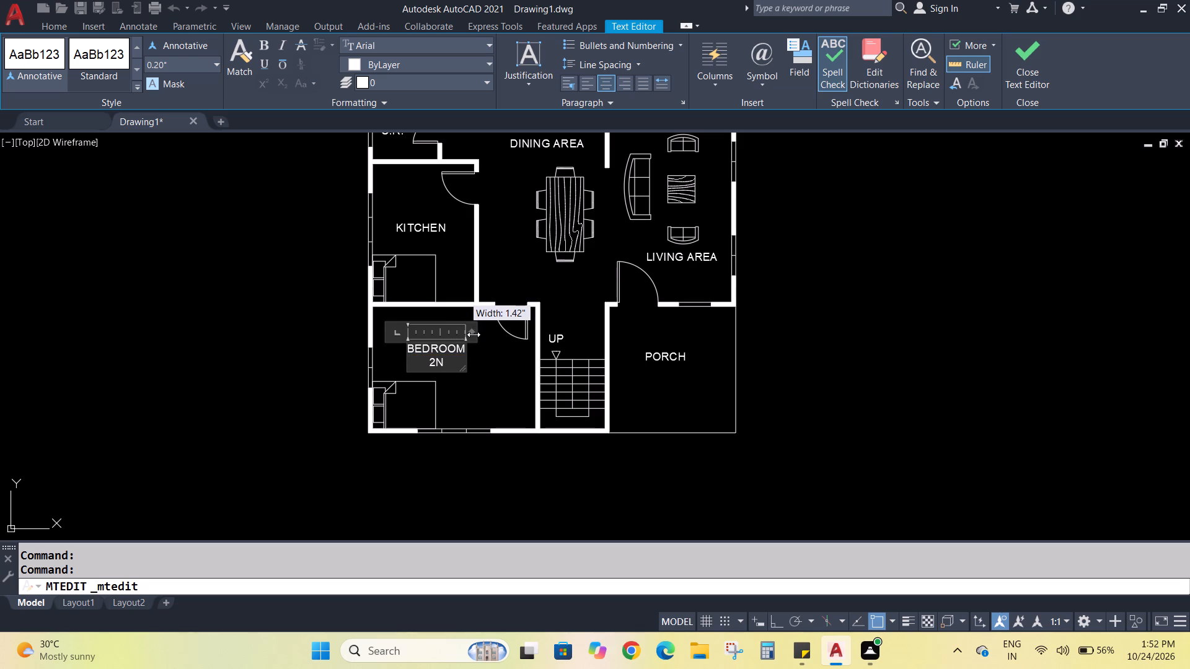
drag(474, 334, 494, 336)
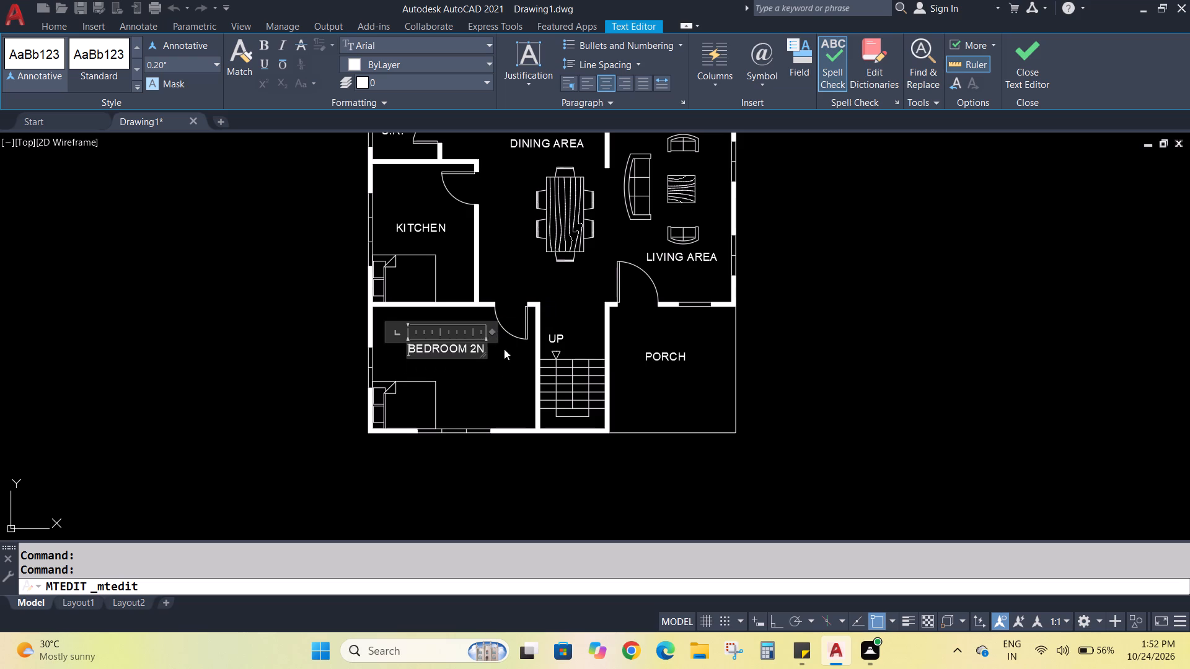
click(500, 367)
Replace the KITCHEN label in the bedroom south of the C.R. with BEDROOM 1.
double_click(416, 232)
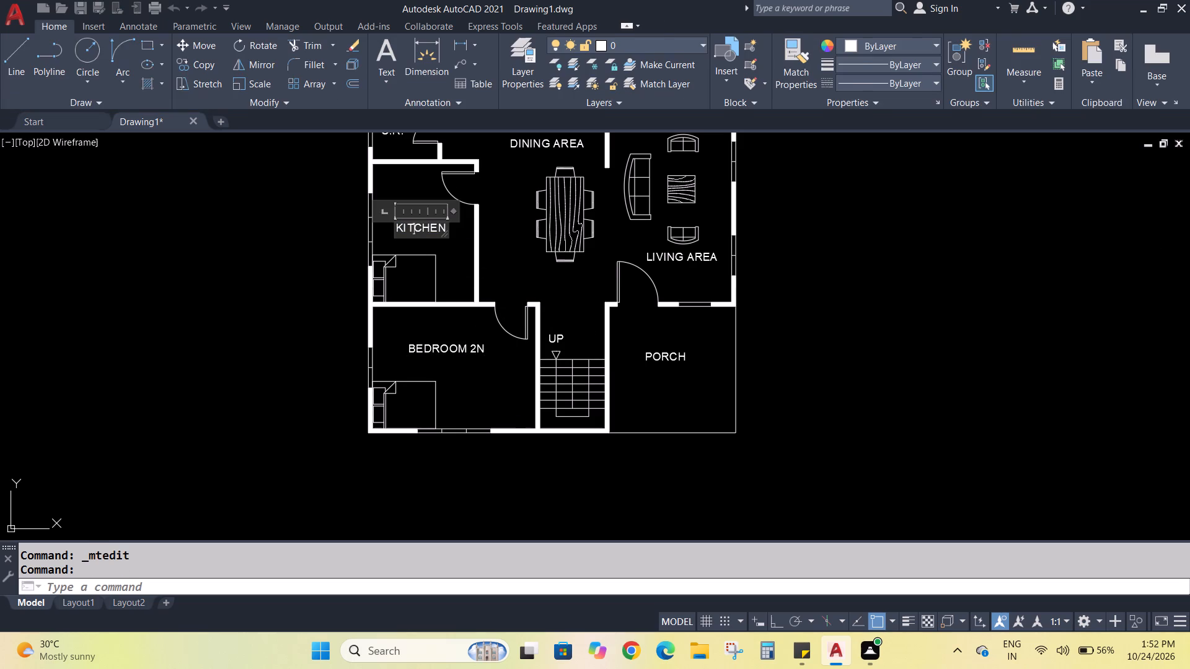
click(443, 227)
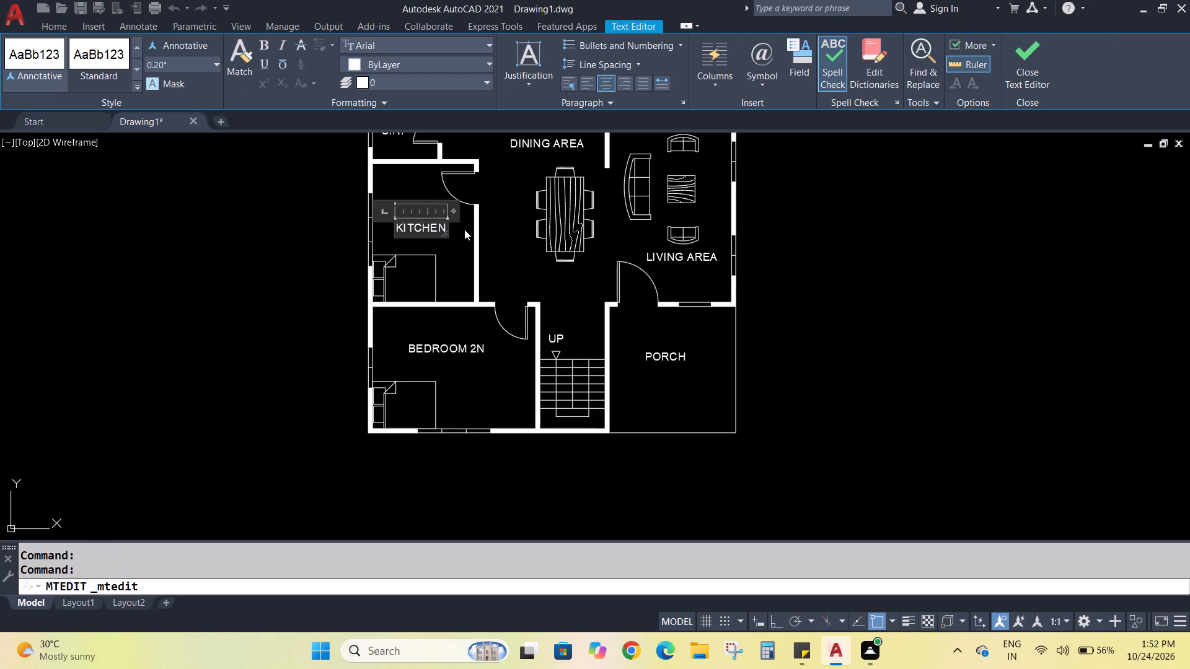
key(BackSpace)
key(BackSpace)
key(BackSpace)
key(BackSpace)
key(BackSpace)
key(BackSpace)
key(BackSpace)
text(BEDROOM)
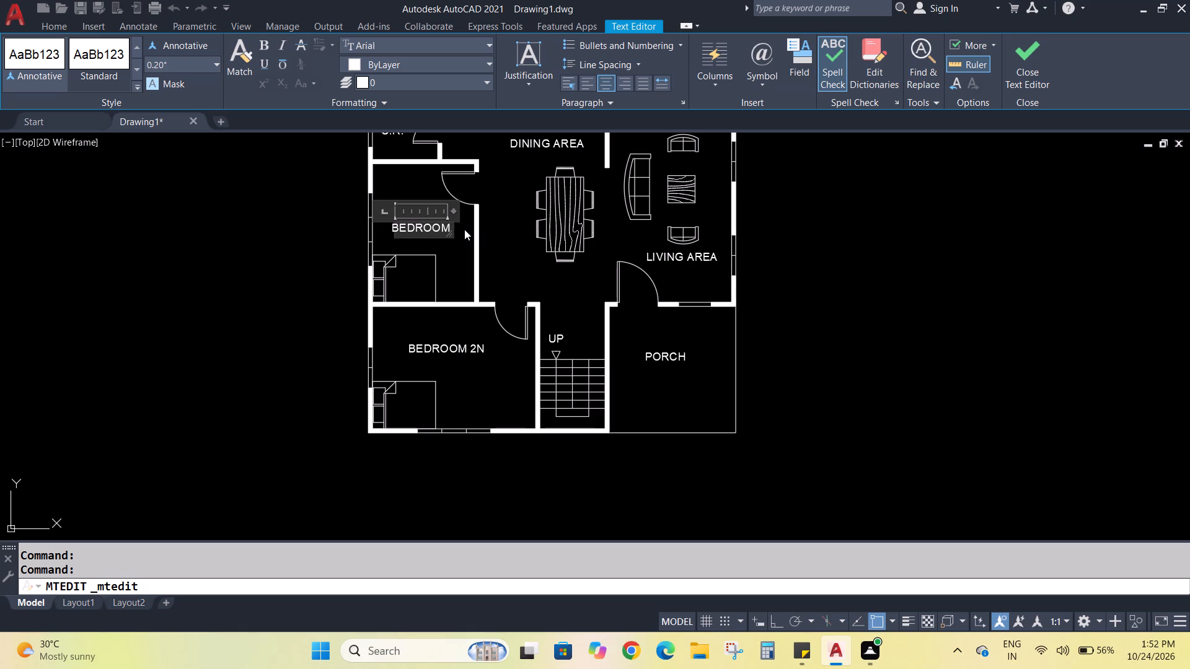
key(space)
text(1)
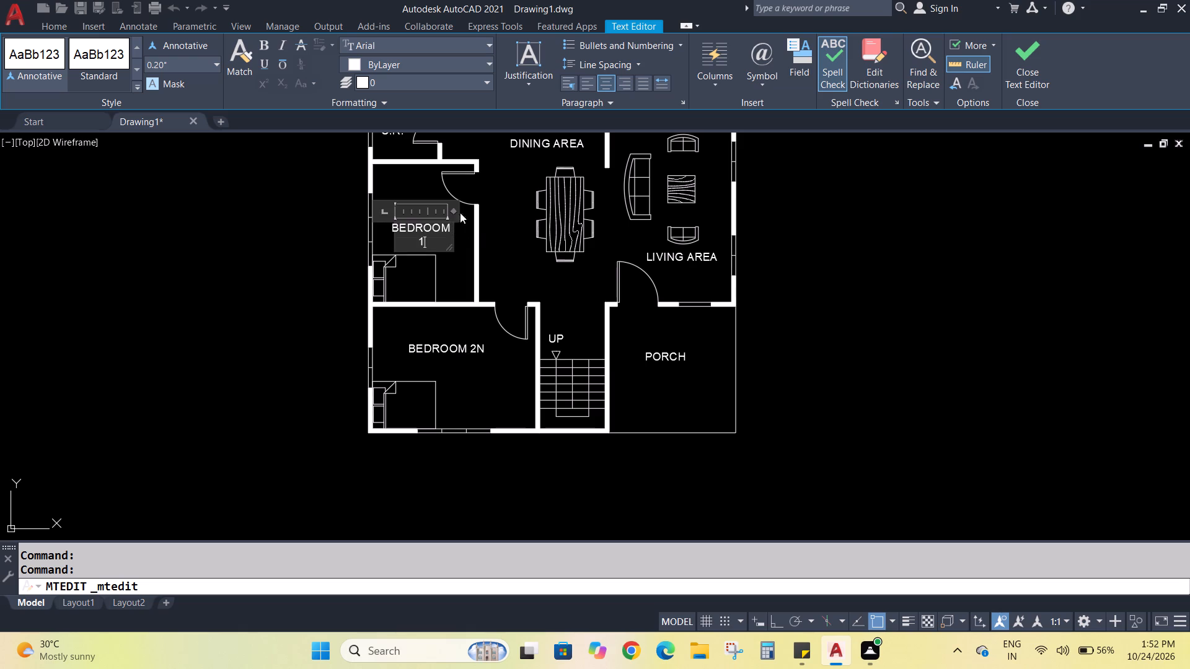
click(456, 278)
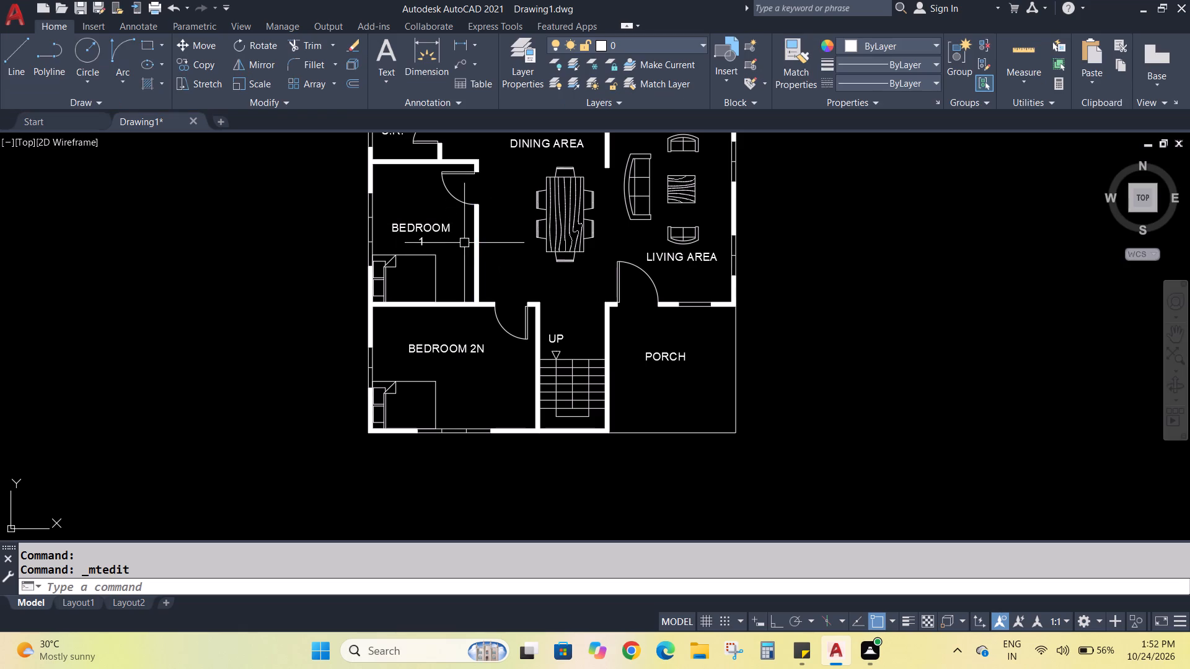
Remove the trailing N from the BEDROOM 2N label and narrow its text box to fit closely around the text.
double_click(483, 349)
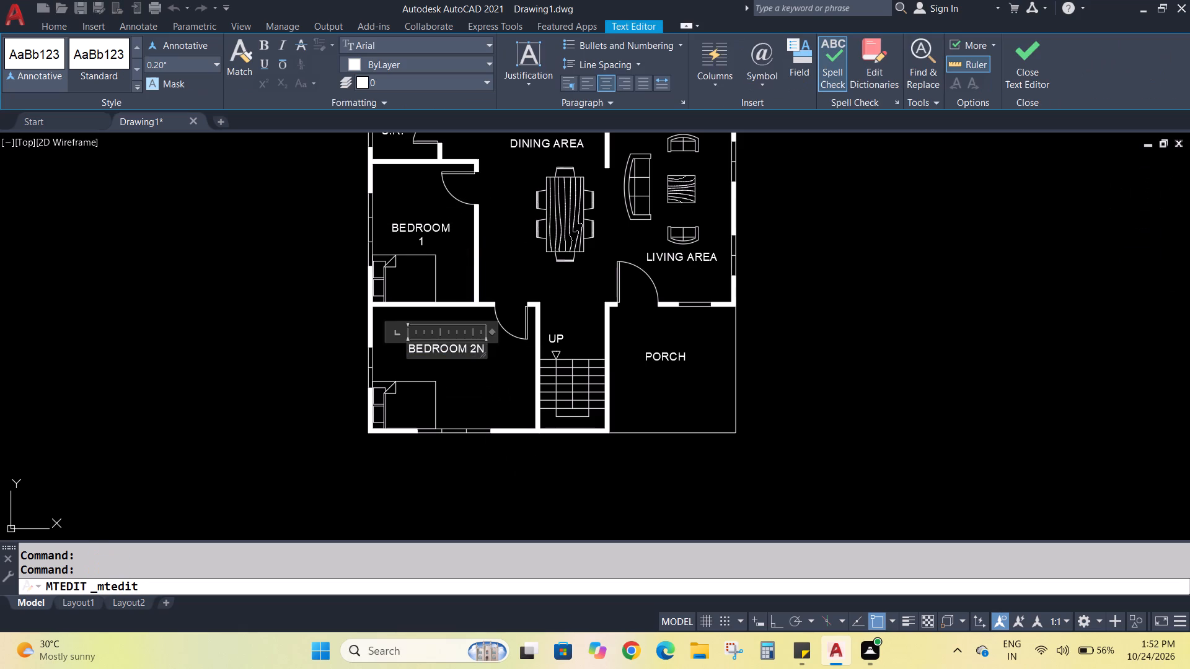
key(BackSpace)
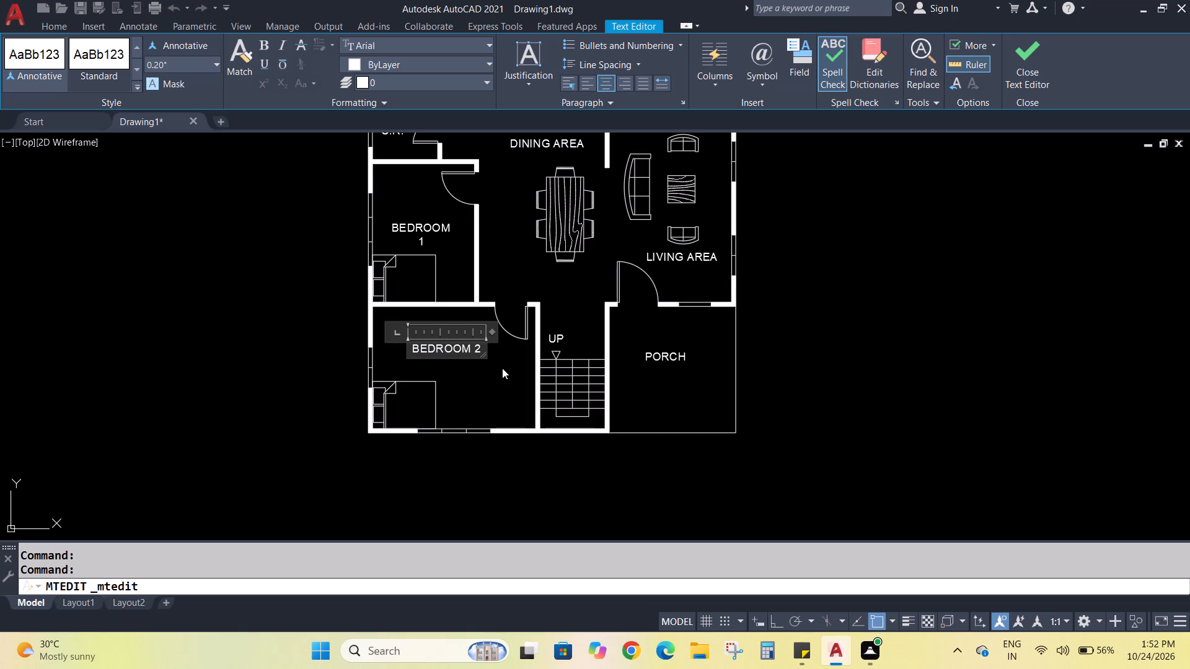
drag(490, 333, 484, 334)
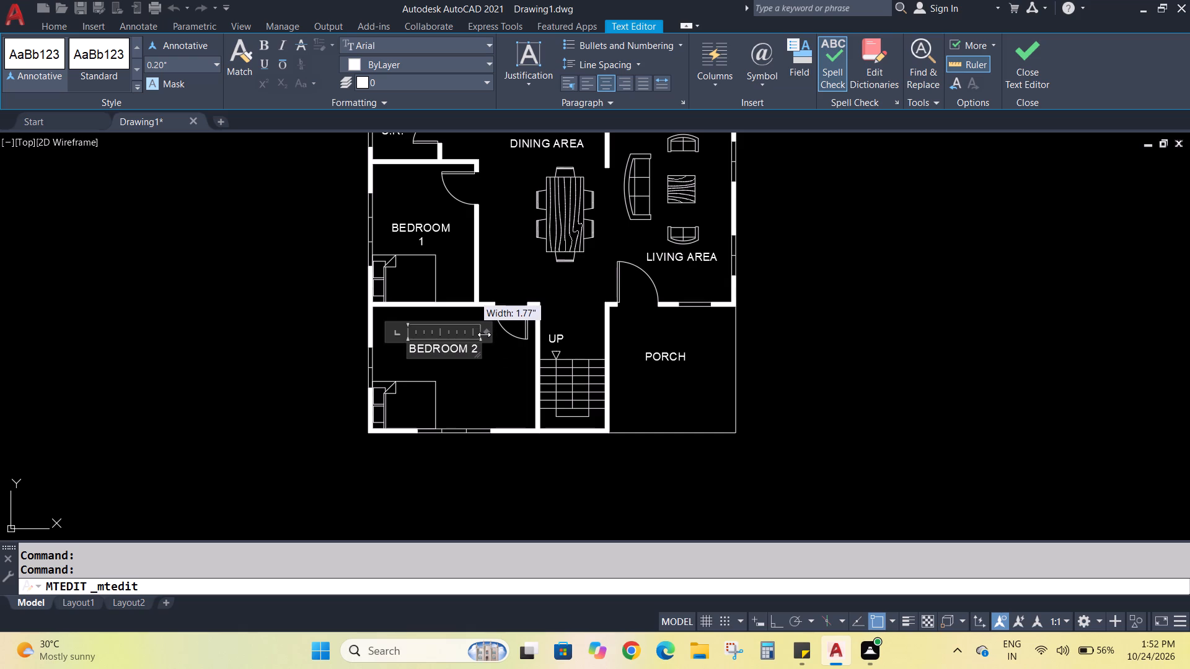
drag(484, 334, 481, 336)
click(525, 388)
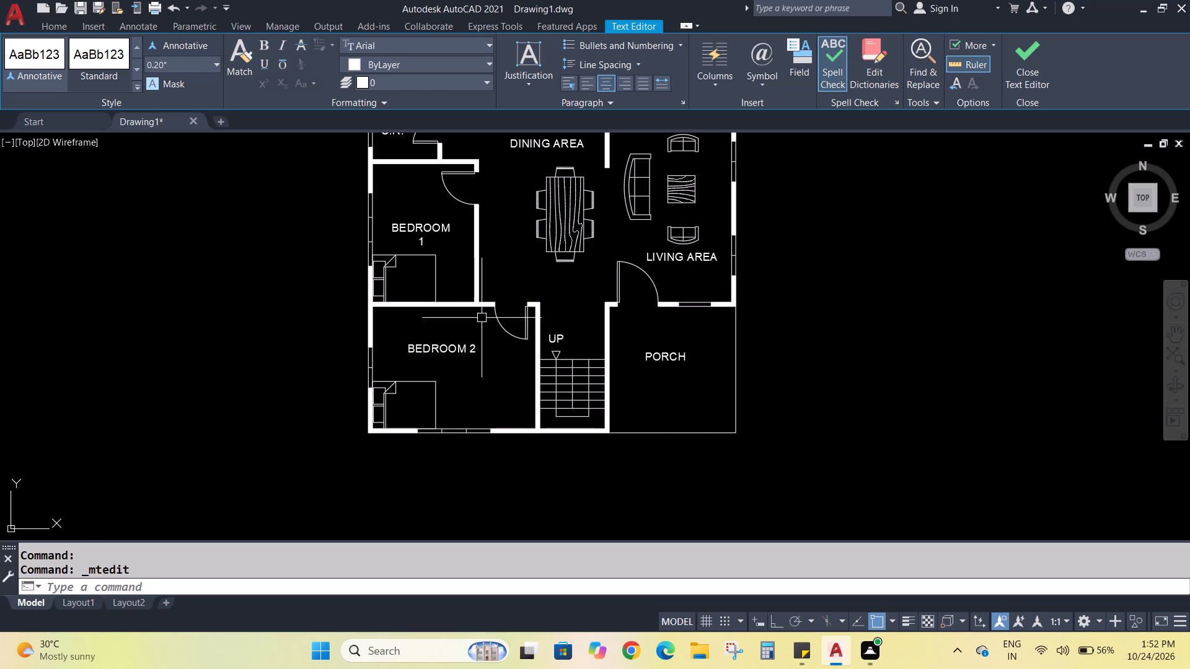
Widen the BEDROOM 1 label's text box so the label fits on one line.
double_click(434, 226)
drag(454, 211, 465, 212)
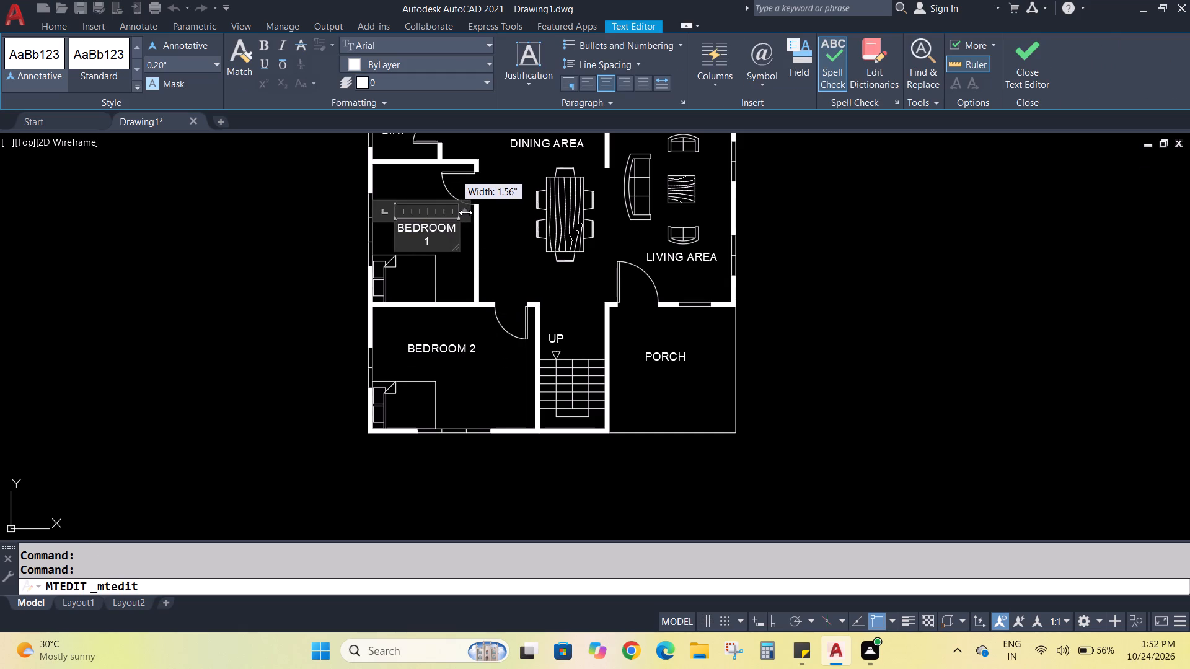
drag(465, 212, 467, 213)
click(461, 257)
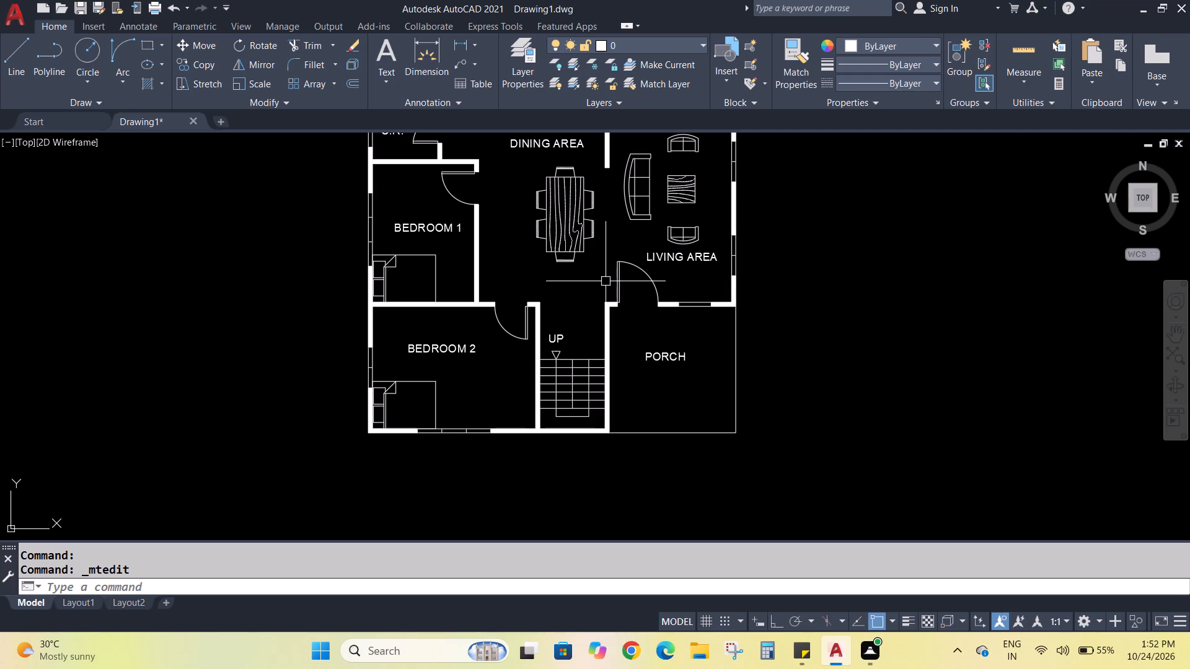
Add an overall horizontal linear dimension below the plan, from the southwest wall corner to the porch's southeast corner.
scroll(576, 351, down, 1)
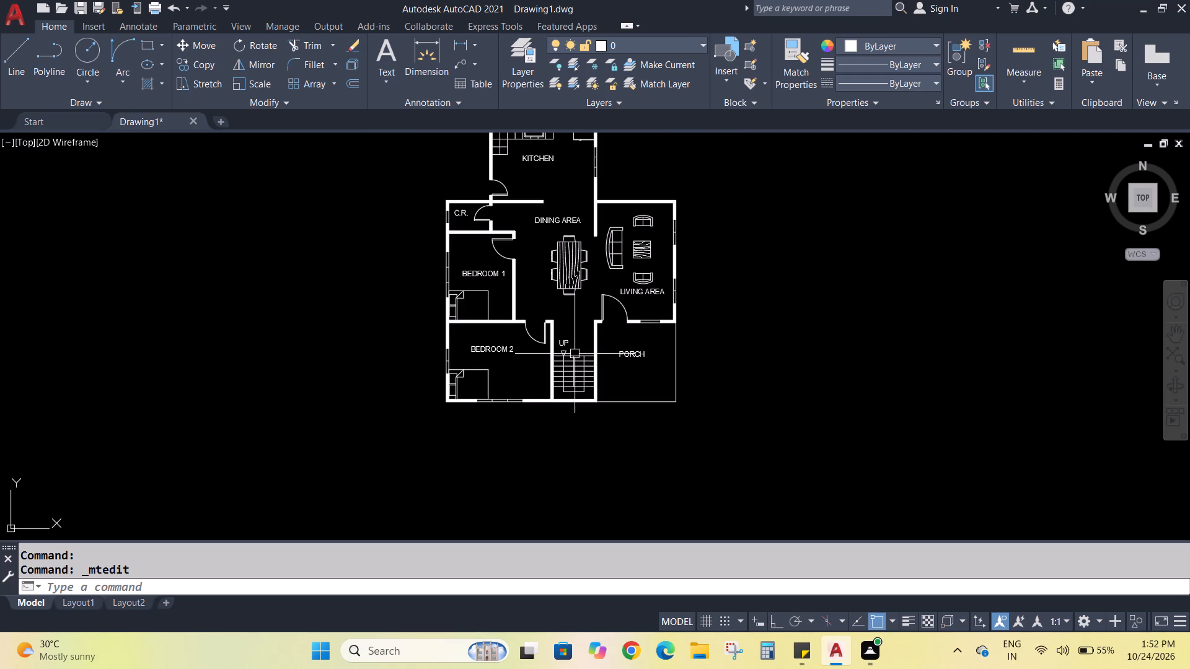
scroll(522, 448, up, 3)
scroll(501, 421, down, 1)
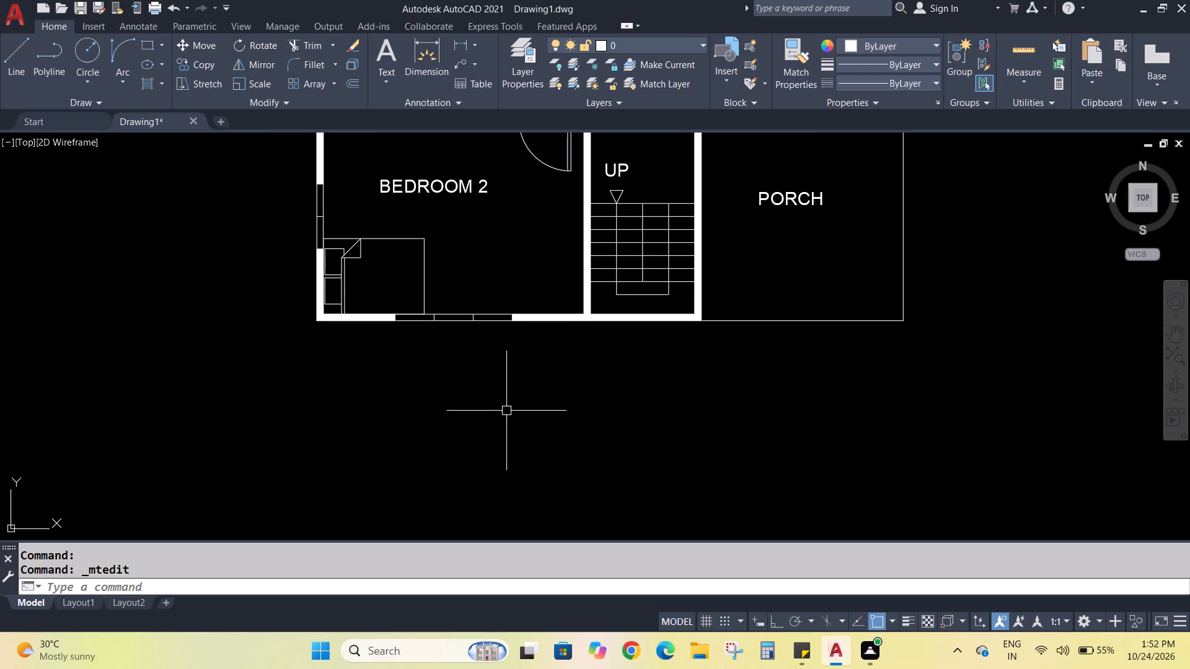
click(464, 46)
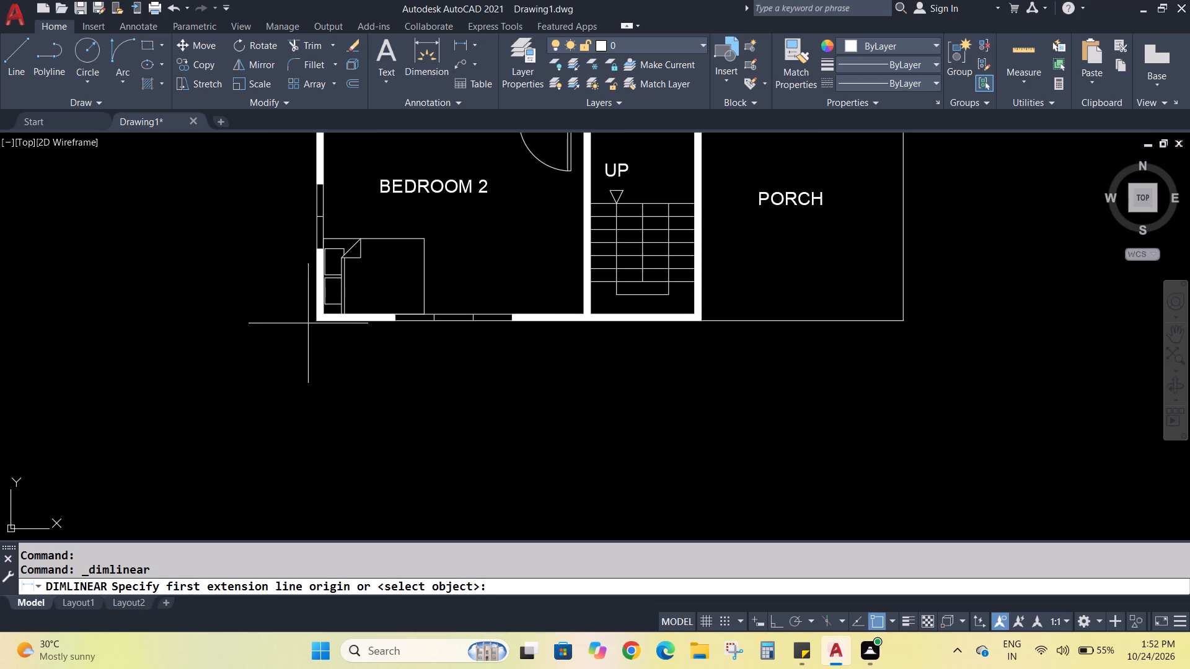
click(317, 323)
click(901, 321)
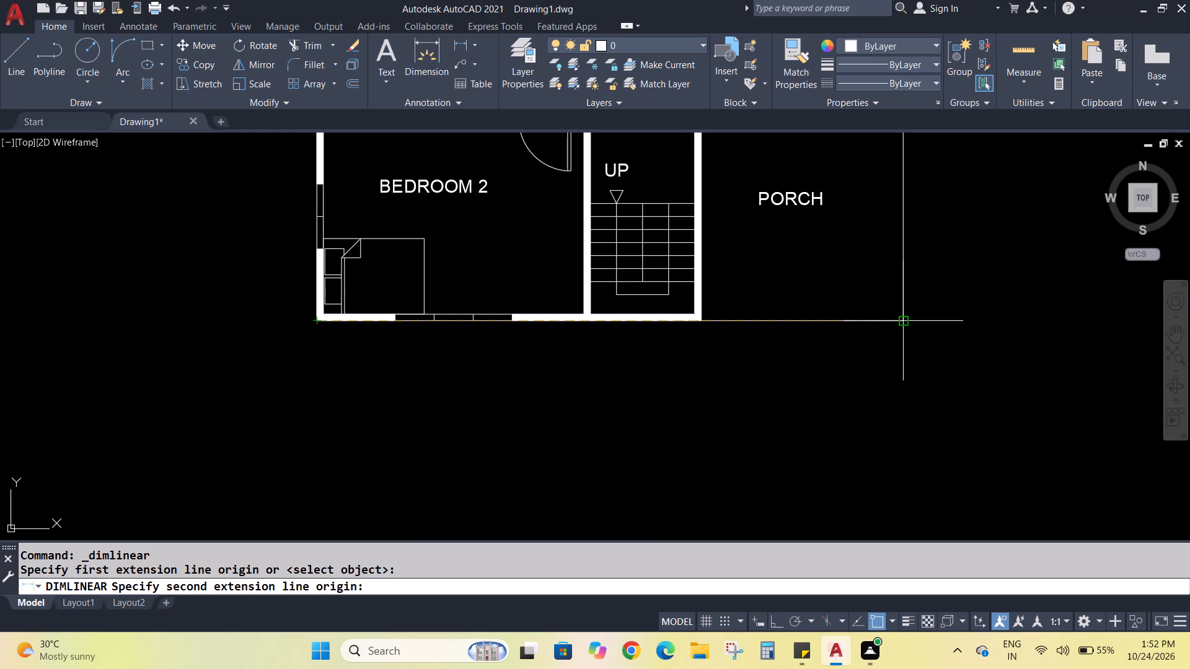
click(830, 432)
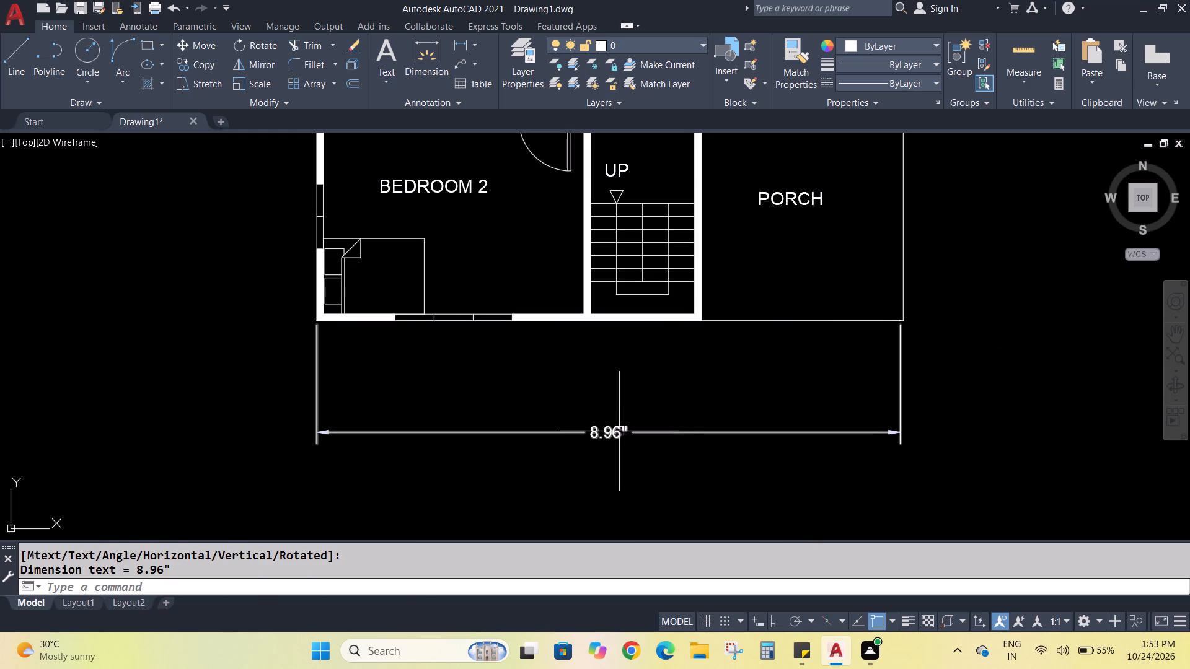
Replace the overall width dimension's text with 9.00.
double_click(619, 431)
click(619, 431)
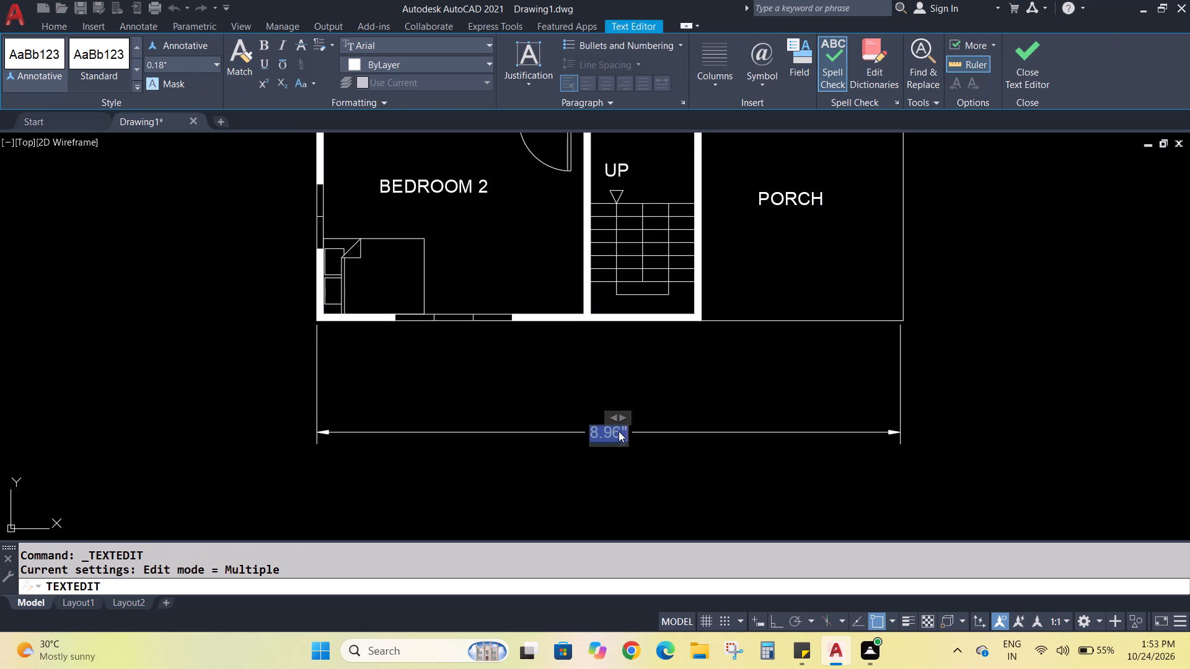
click(619, 431)
click(619, 431)
click(627, 437)
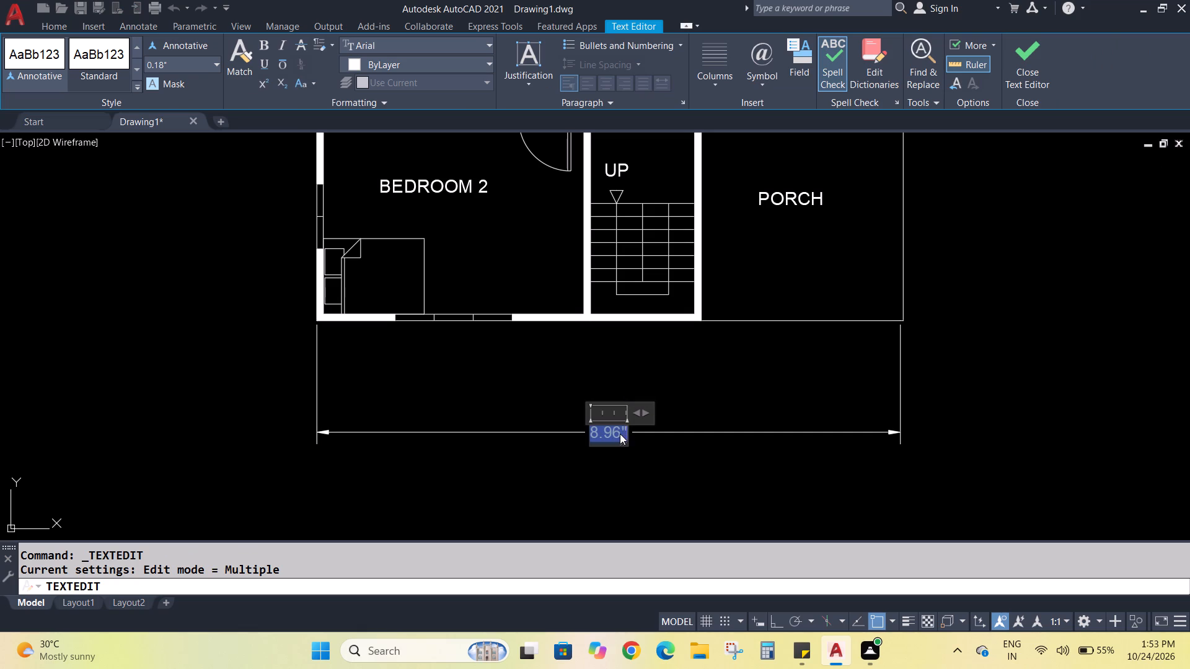
click(620, 434)
click(612, 434)
double_click(612, 434)
key(BackSpace)
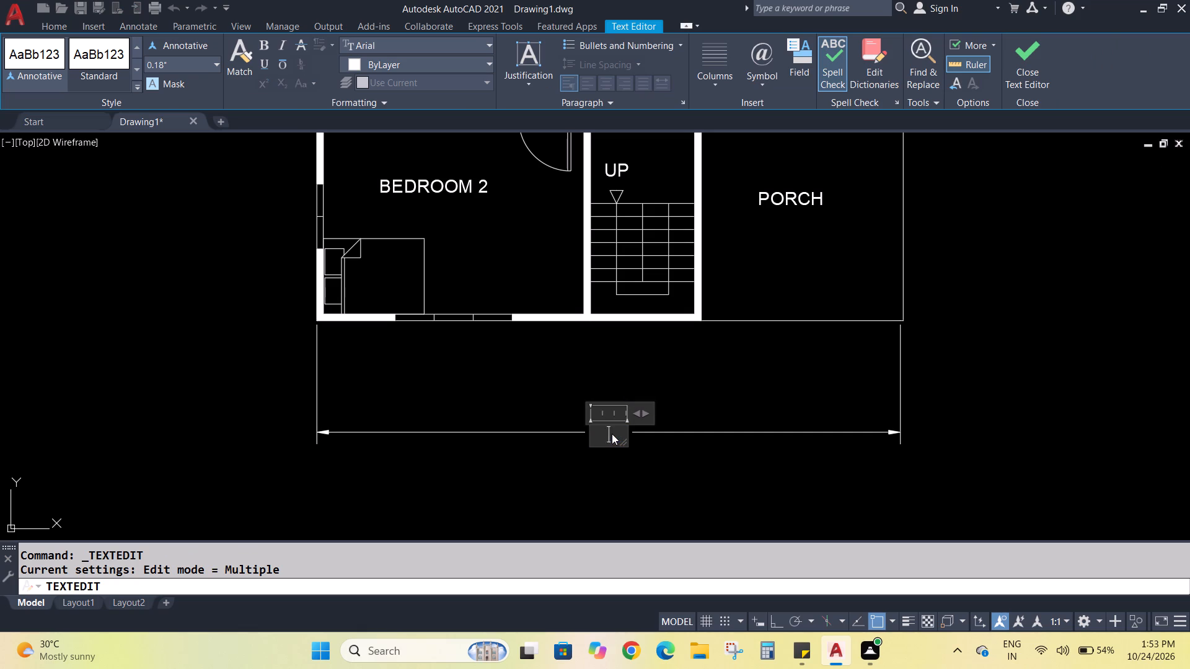
key(9)
text(.00)
key(Return)
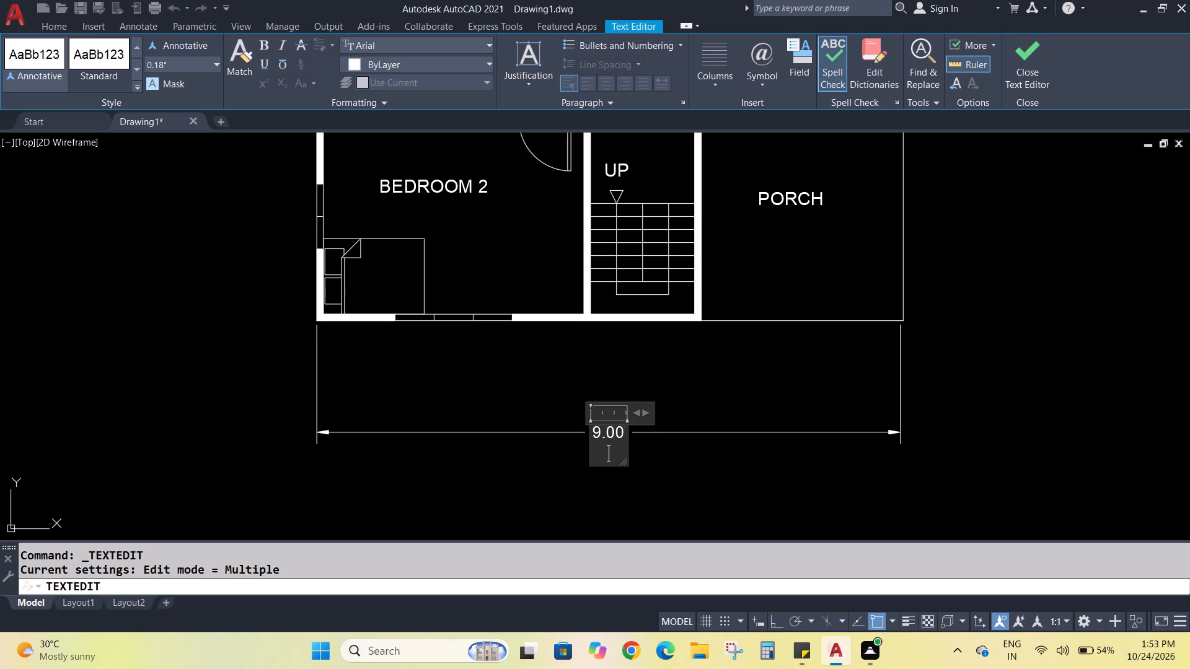
key(BackSpace)
click(642, 453)
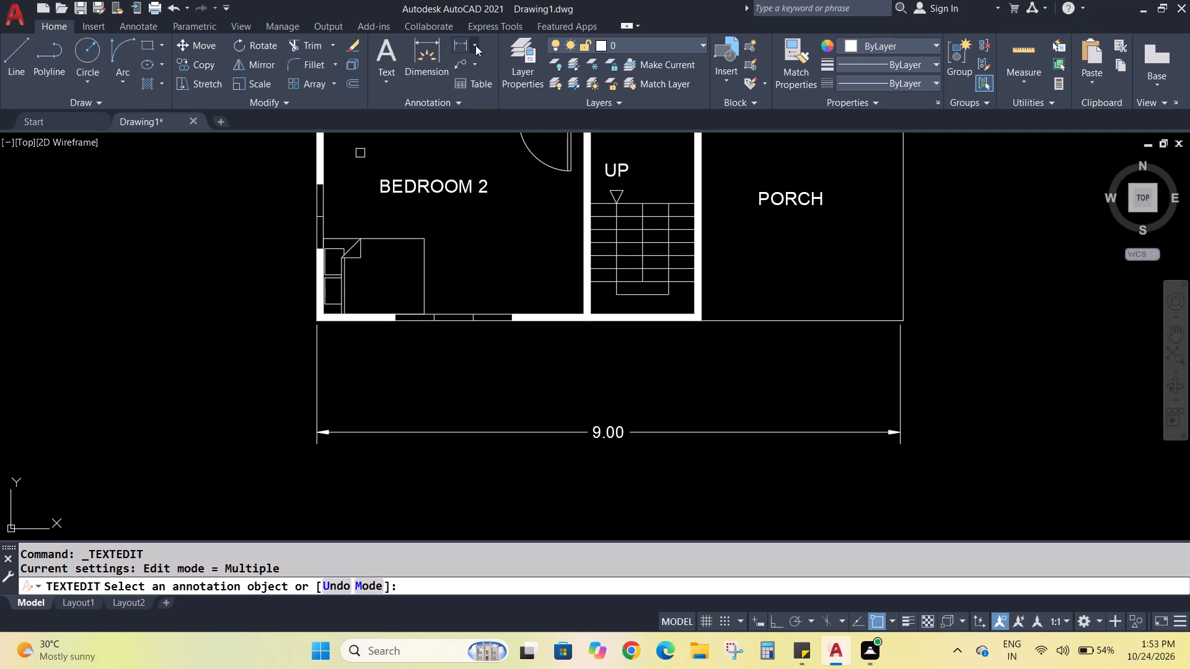
Add a linear dimension from the southwest corner to BEDROOM 1's southeast wall corner, placed between the plan and the overall dimension.
click(462, 43)
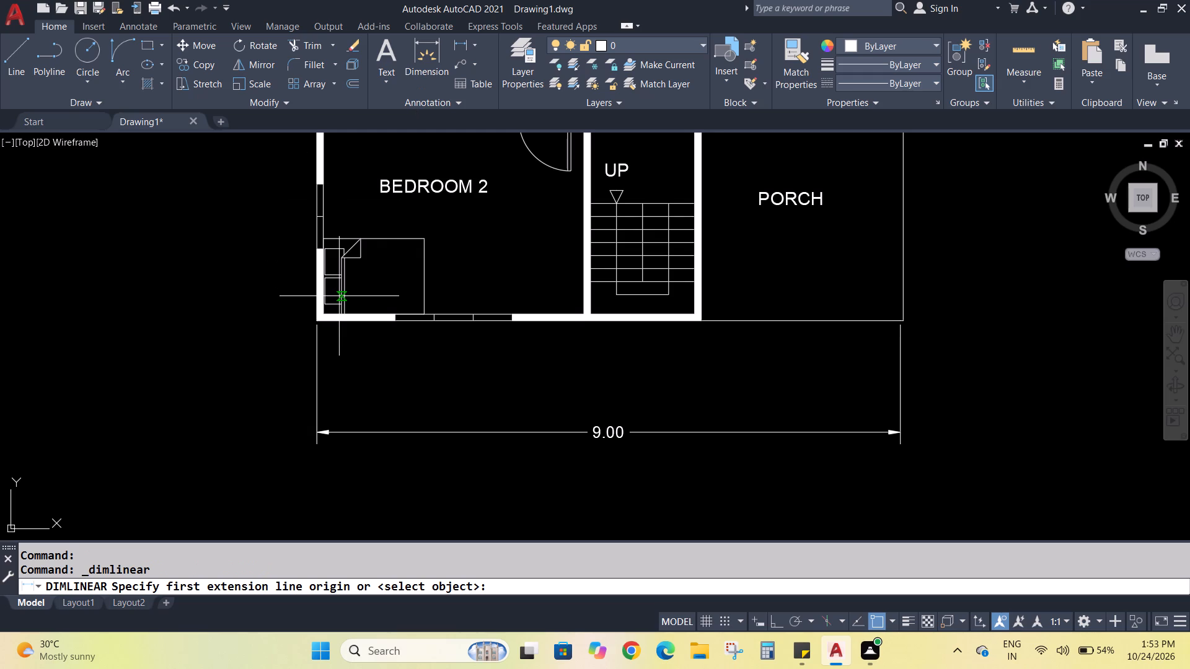
click(316, 323)
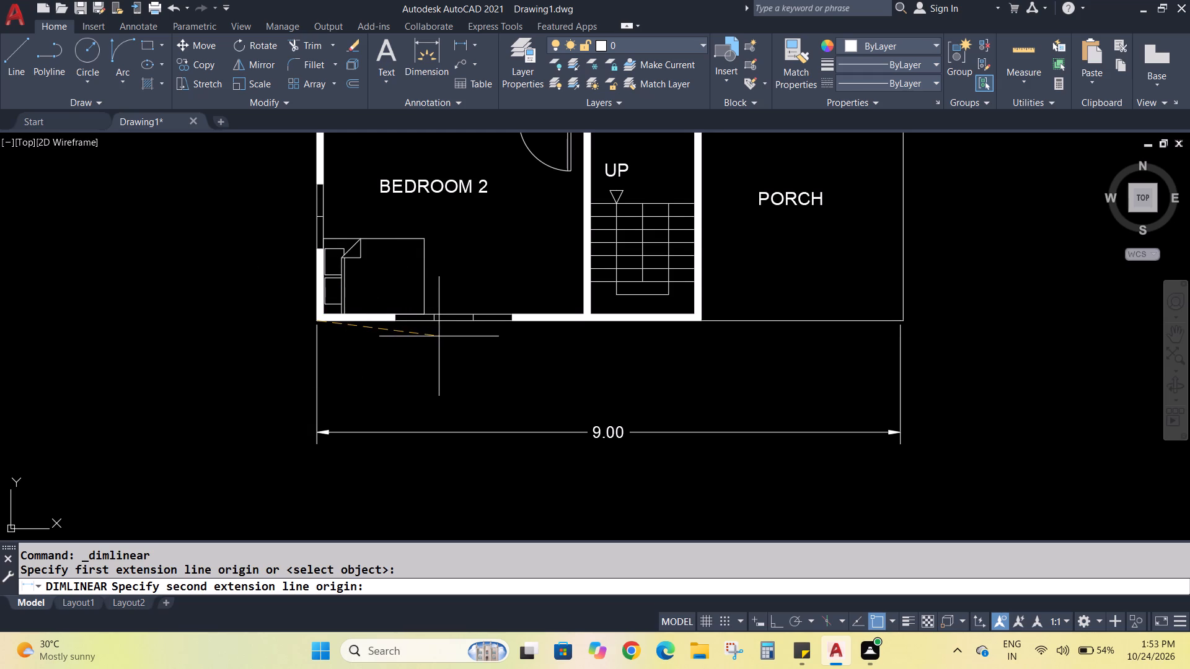
scroll(519, 333, down, 2)
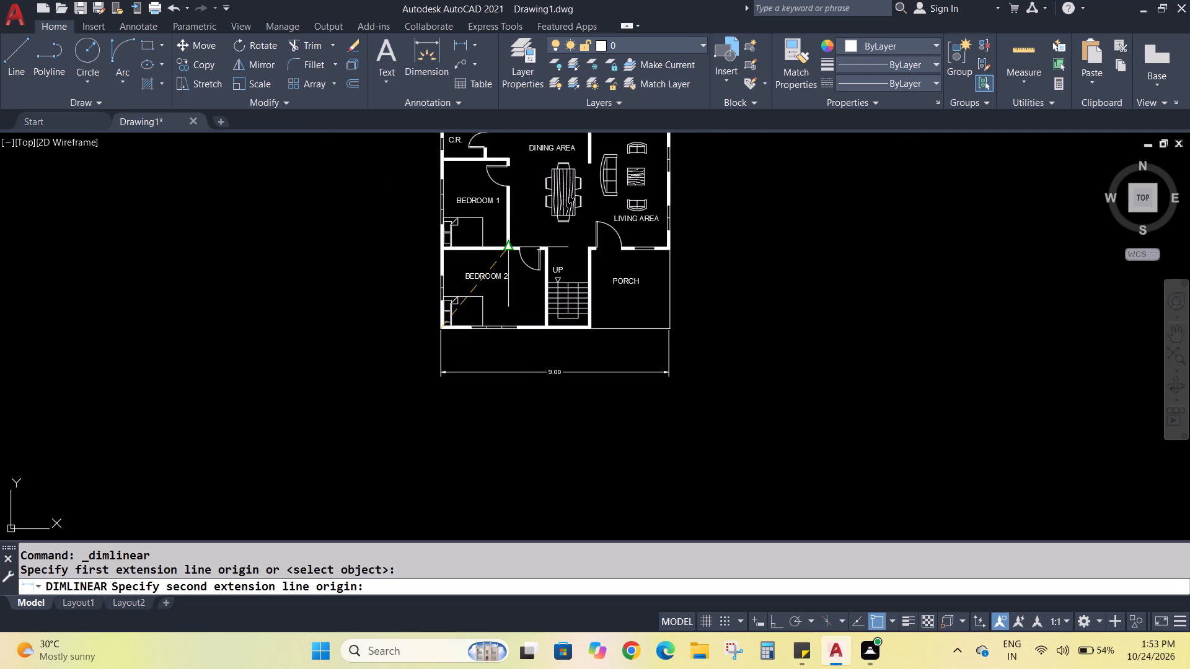
scroll(507, 246, up, 2)
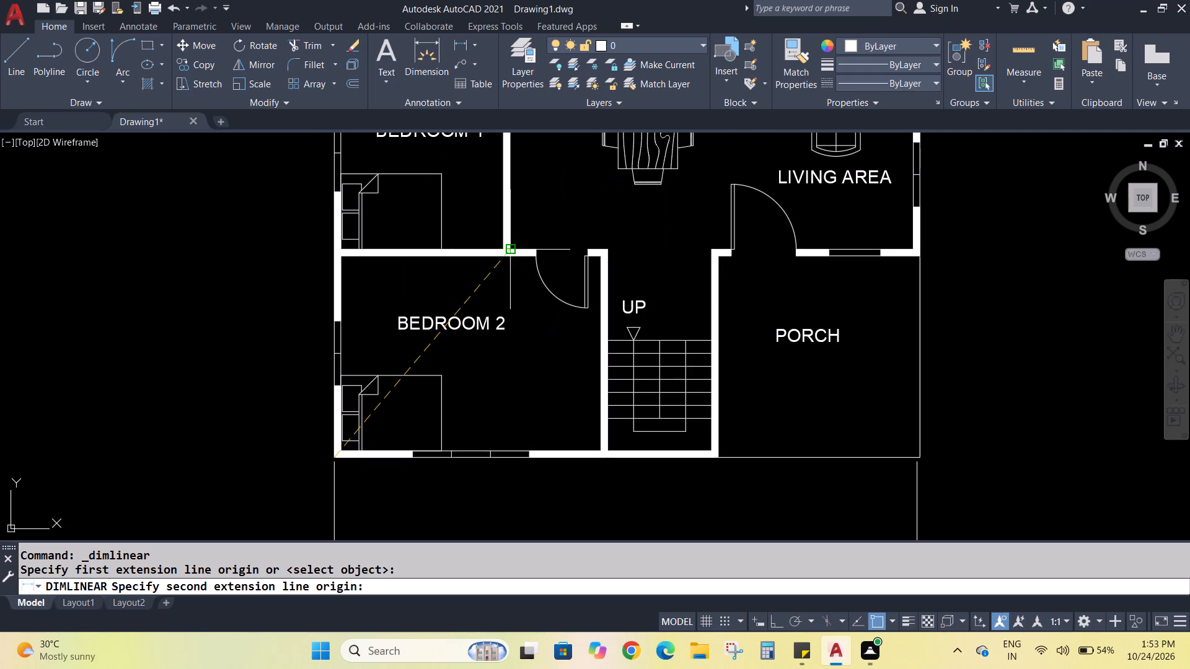
click(511, 249)
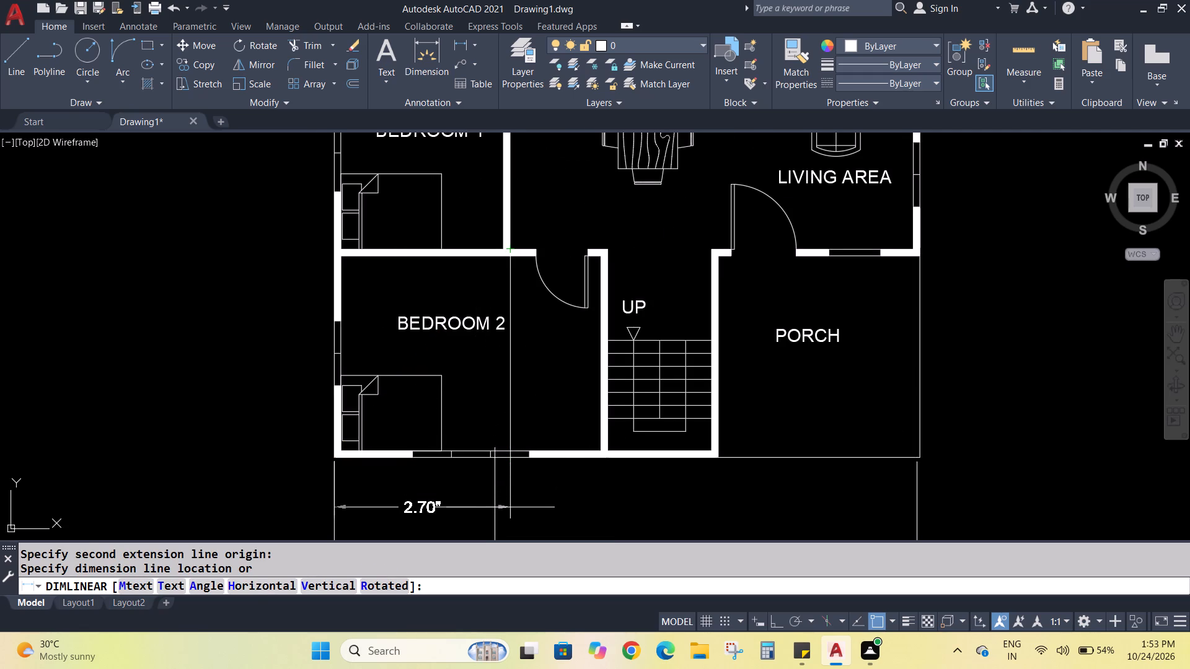
scroll(495, 508, down, 2)
click(496, 503)
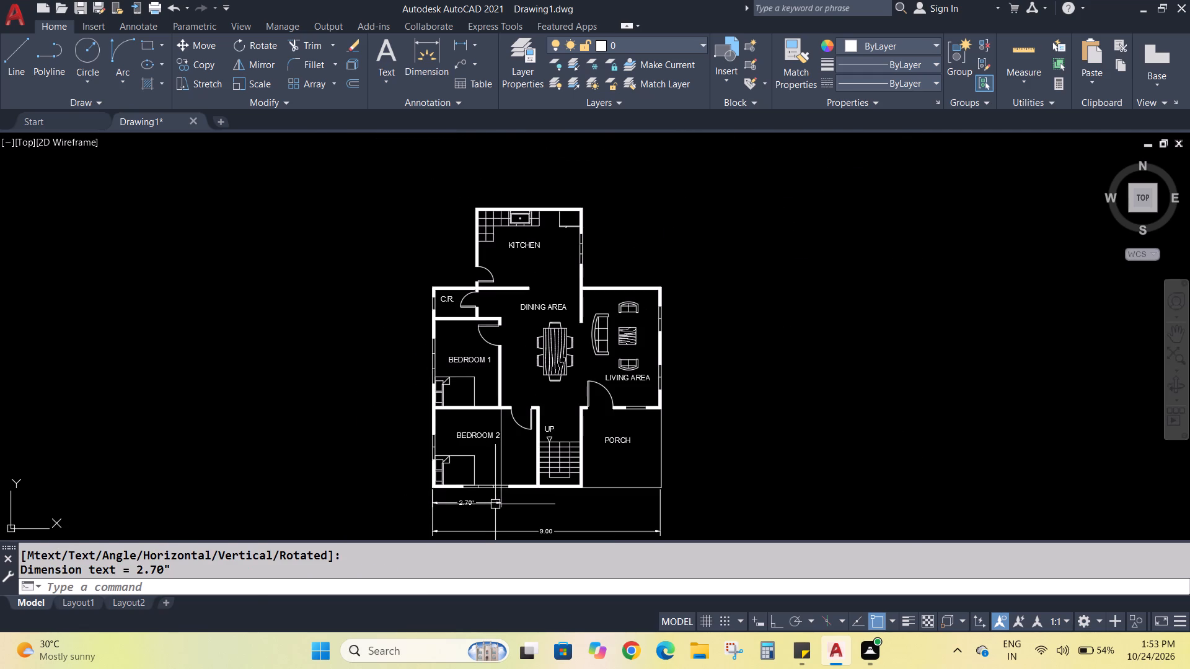
Replace the text of the dimension to BEDROOM 1's east wall with 2.50.
scroll(478, 509, up, 3)
double_click(447, 487)
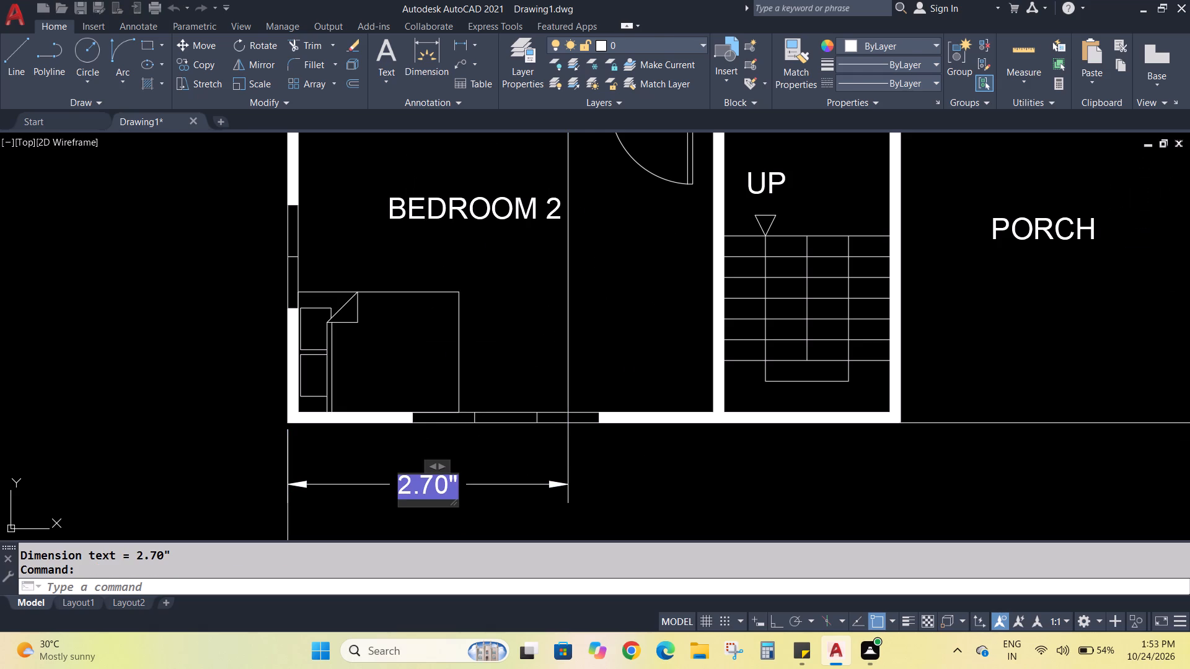
click(444, 488)
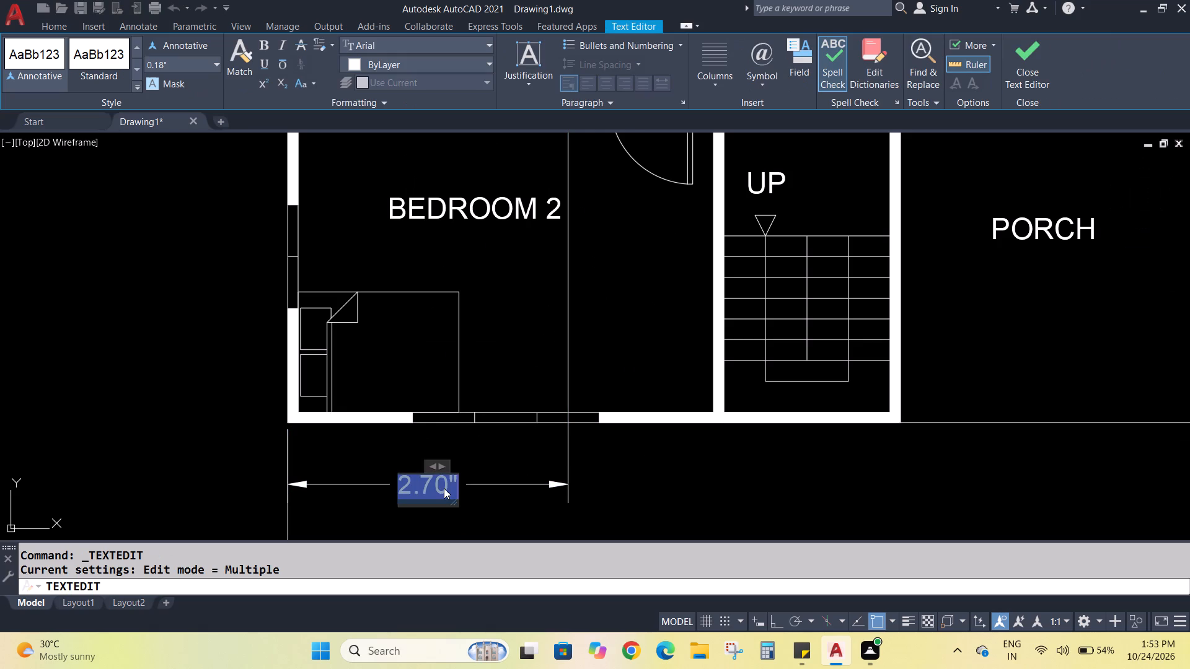
key(2)
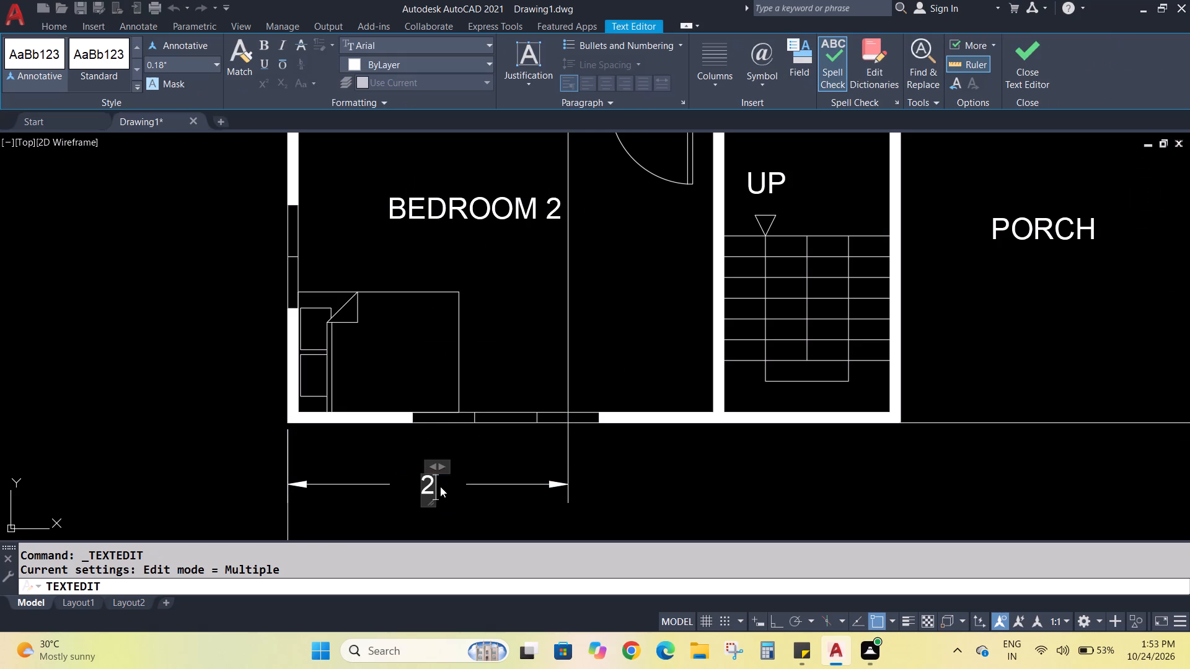
text(.50)
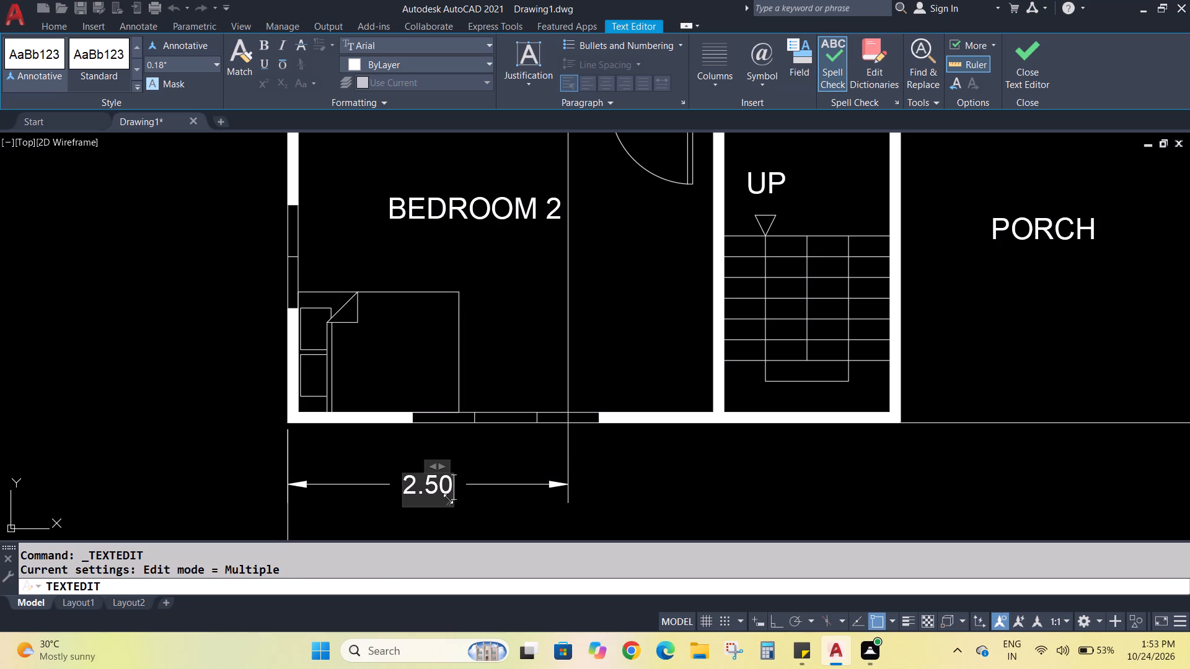
click(482, 497)
Add a linear dimension from the southwest corner to the wall between BEDROOM 2 and the stairs, between the 2.50 and 9.00 dimensions.
scroll(495, 482, down, 1)
scroll(522, 537, down, 1)
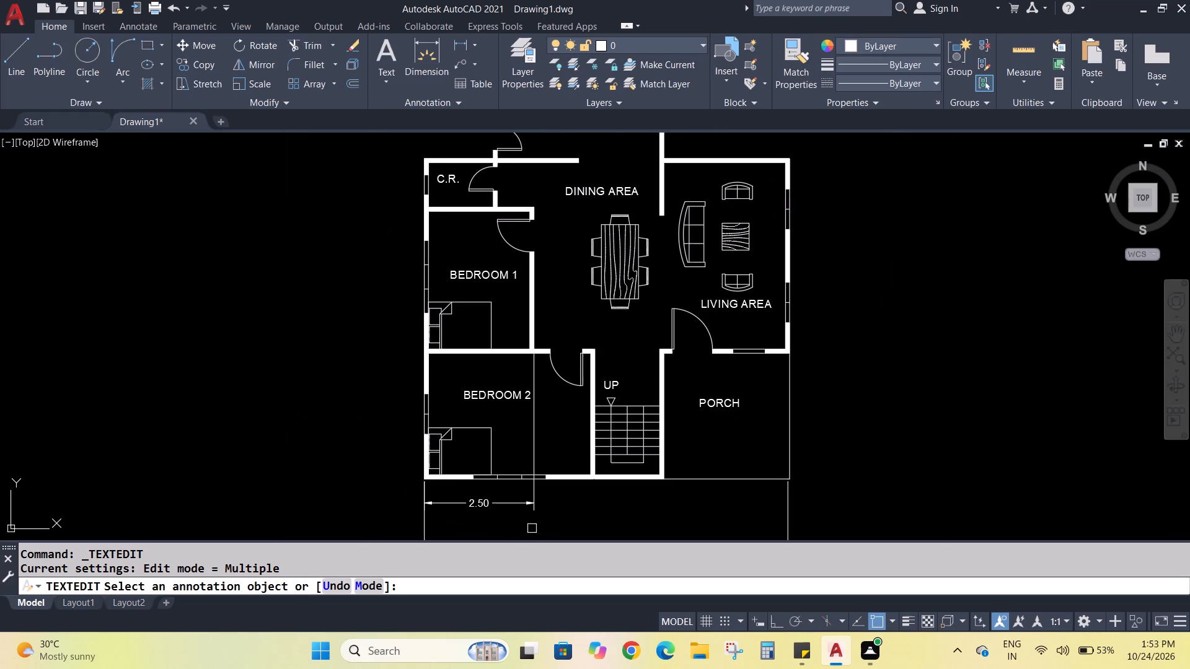
middle_drag(532, 530, 471, 434)
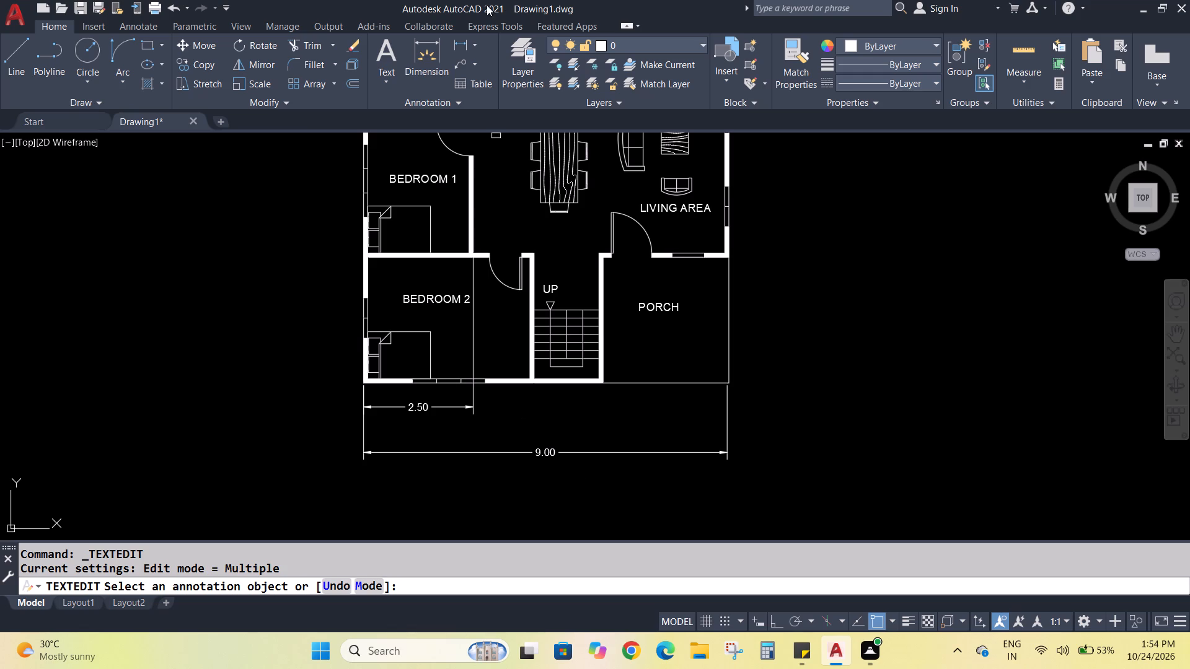
click(458, 45)
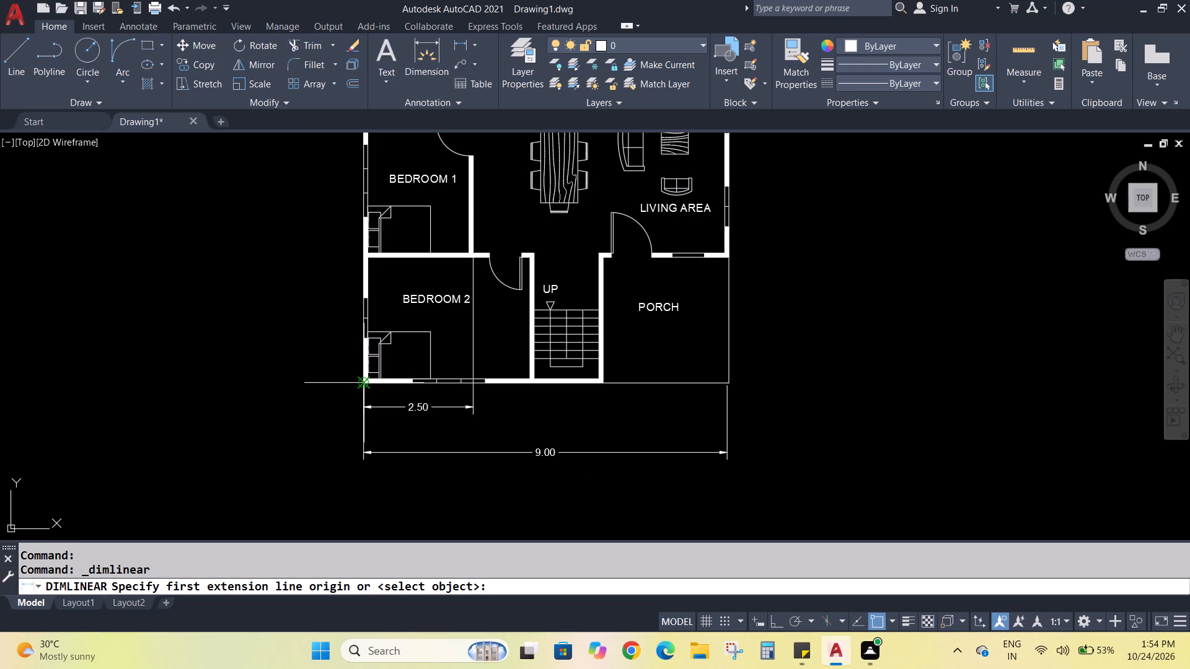
click(366, 385)
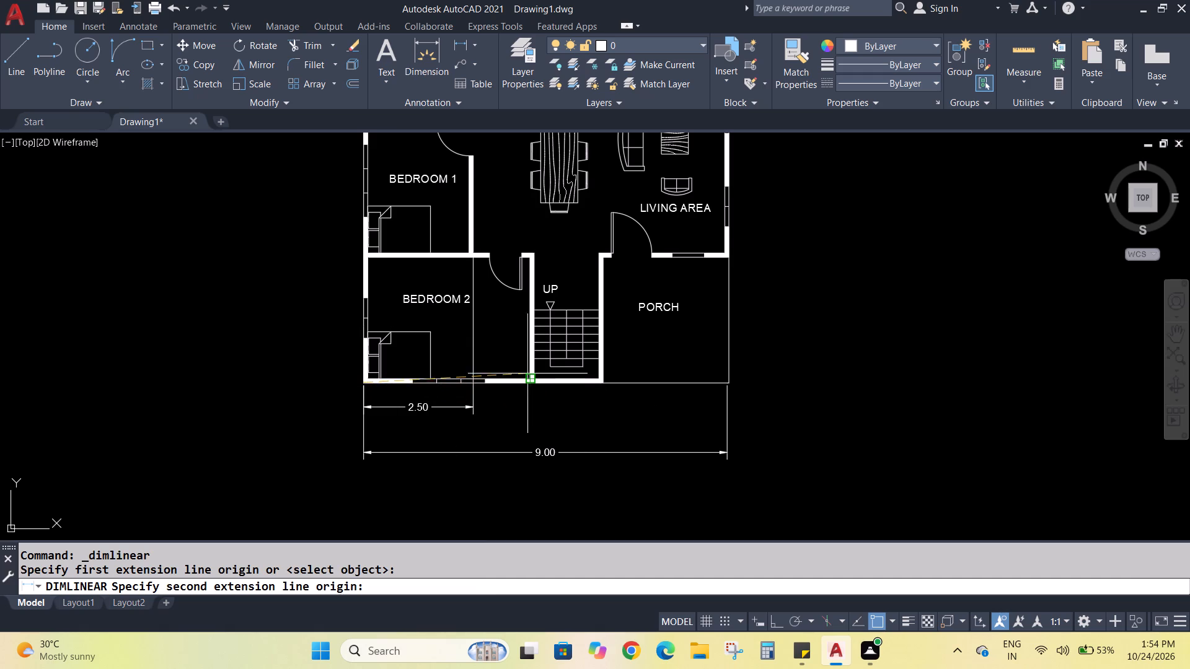
click(531, 377)
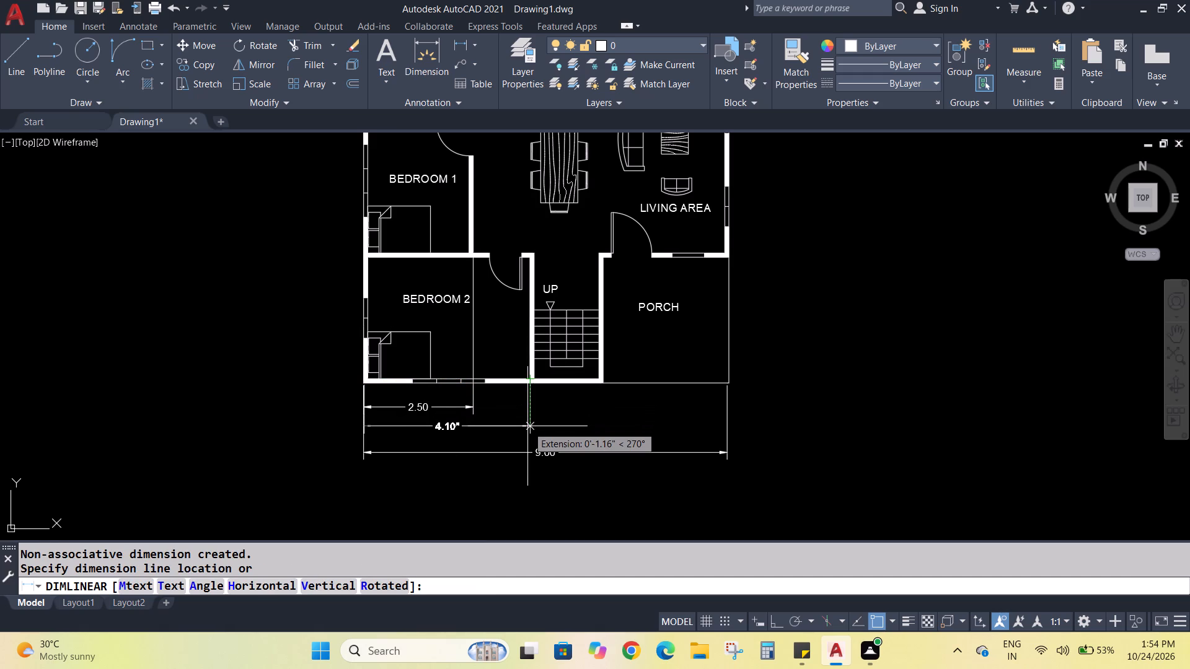
click(527, 426)
Place the pending dimension to the wall between BEDROOM 2 and the stairs, and replace its text with 4.00.
double_click(446, 428)
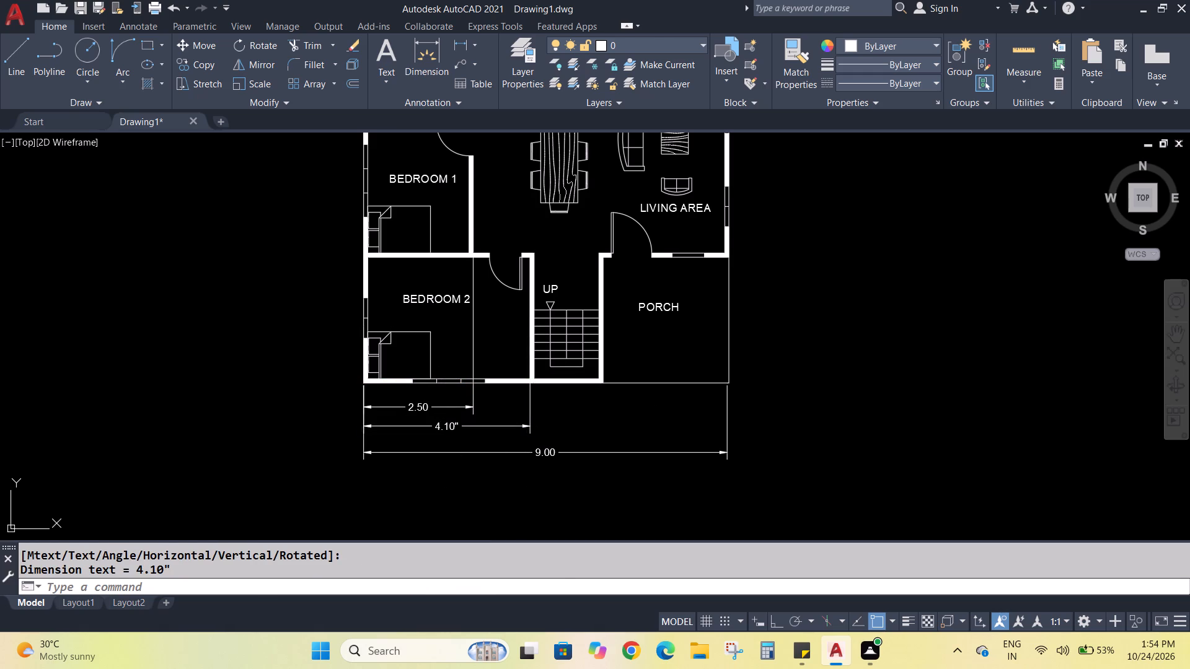
click(450, 428)
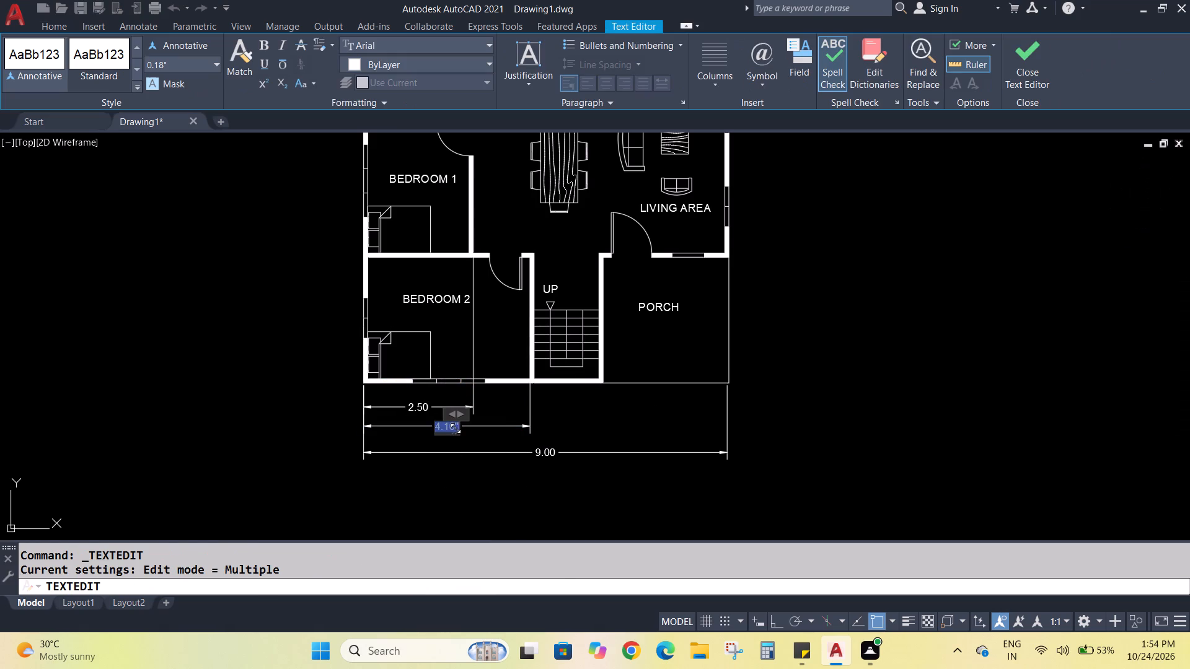
key(4)
text(.00)
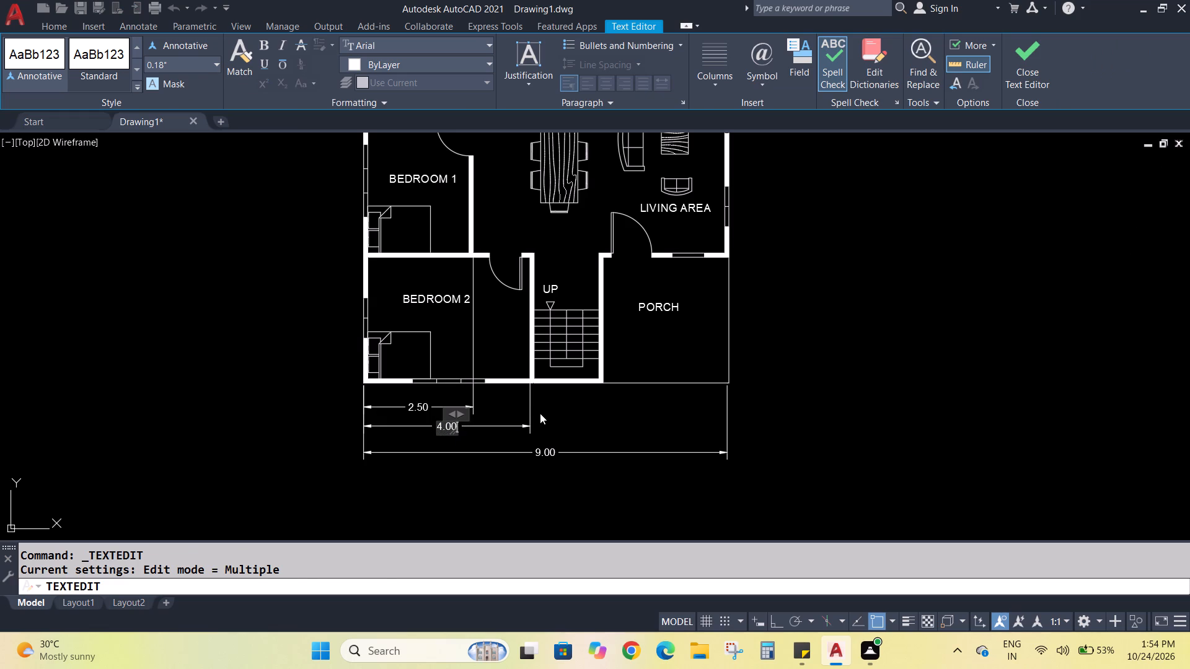
click(540, 413)
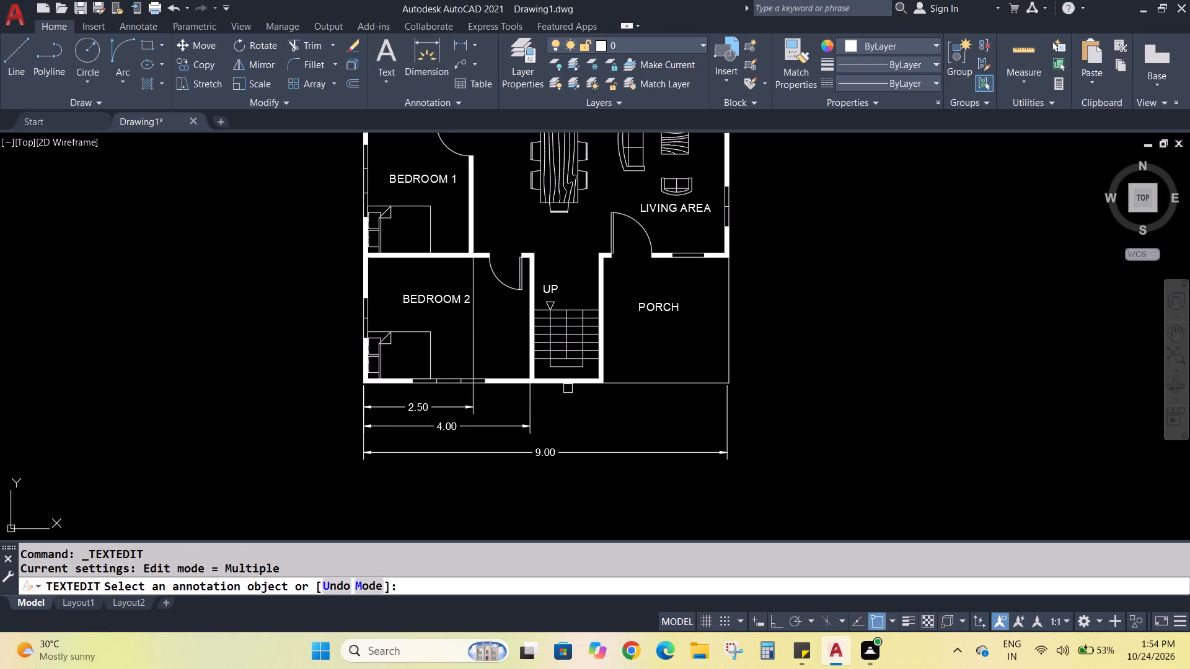
Add a linear dimension across the stairwell between its inner wall corners, in line with the 4.00 dimension.
click(461, 43)
scroll(526, 393, up, 3)
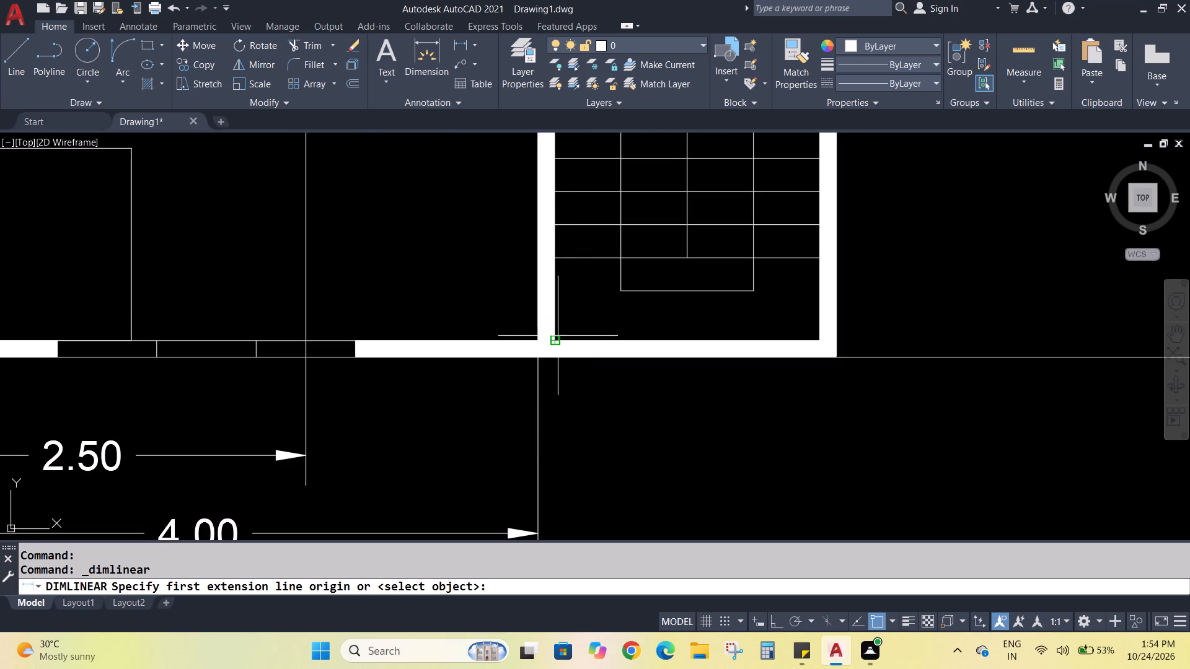
click(554, 339)
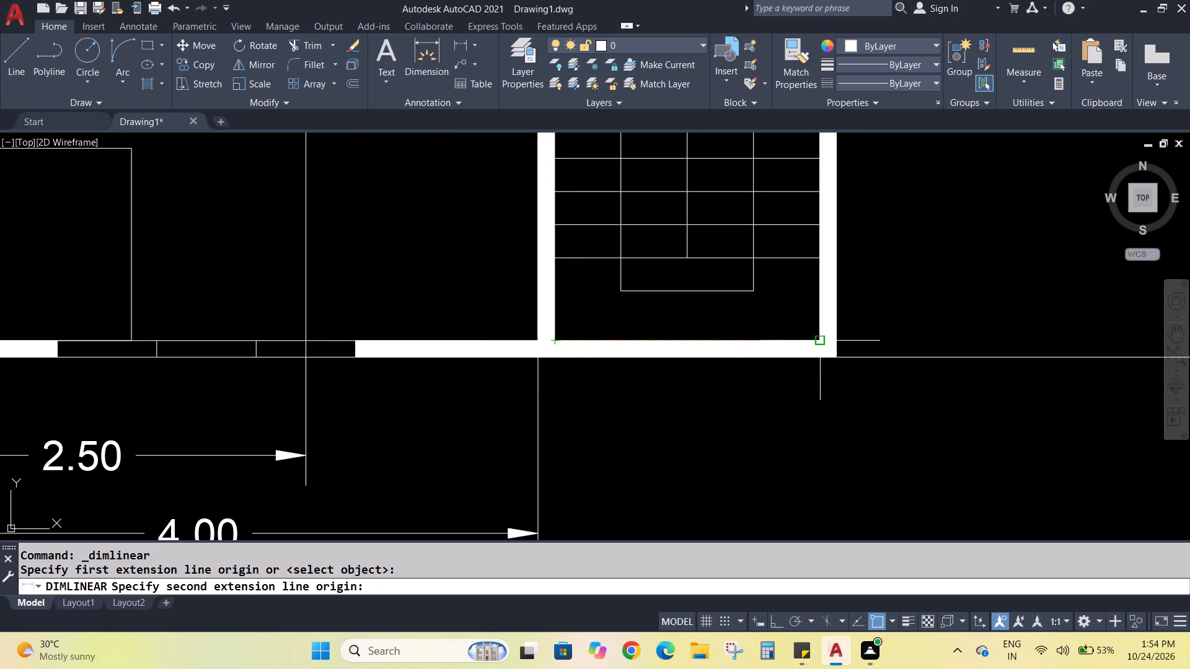
click(818, 343)
scroll(768, 526, down, 1)
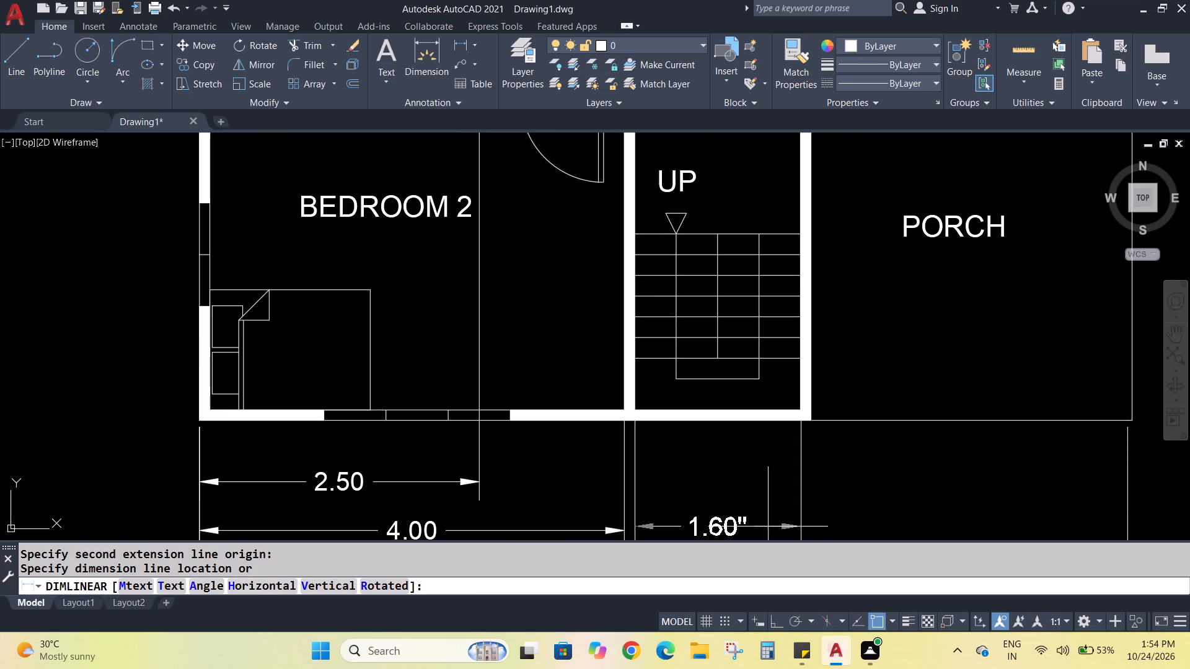
click(765, 530)
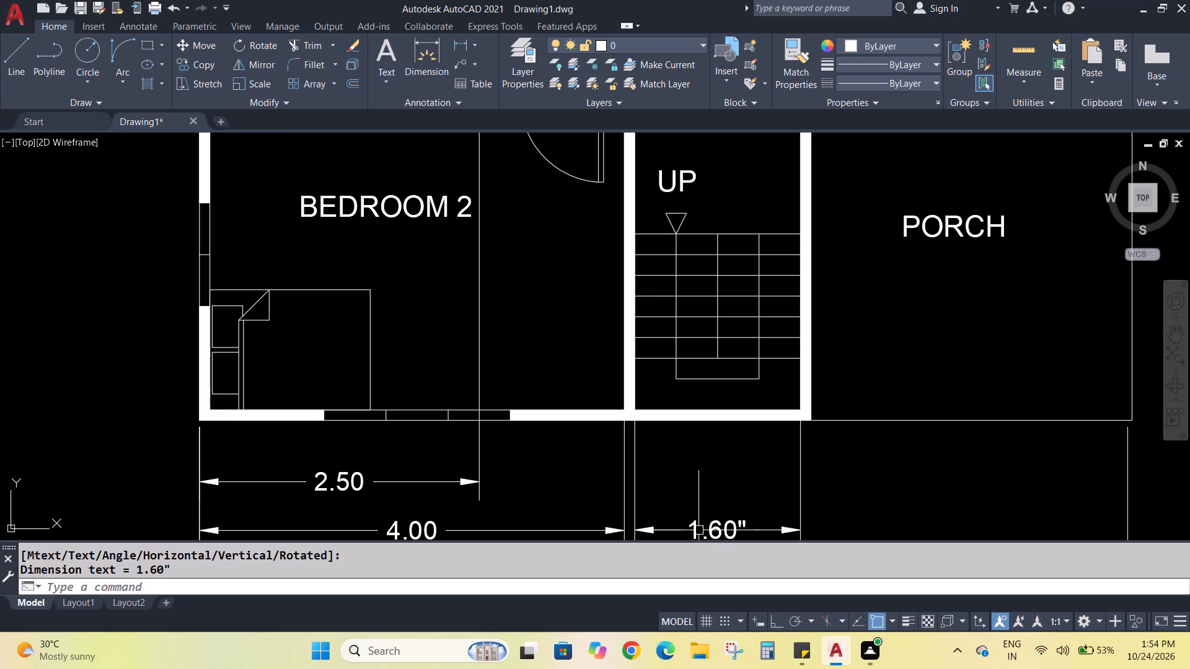
Replace the stairwell width dimension's text with 2.00.
click(721, 531)
double_click(721, 531)
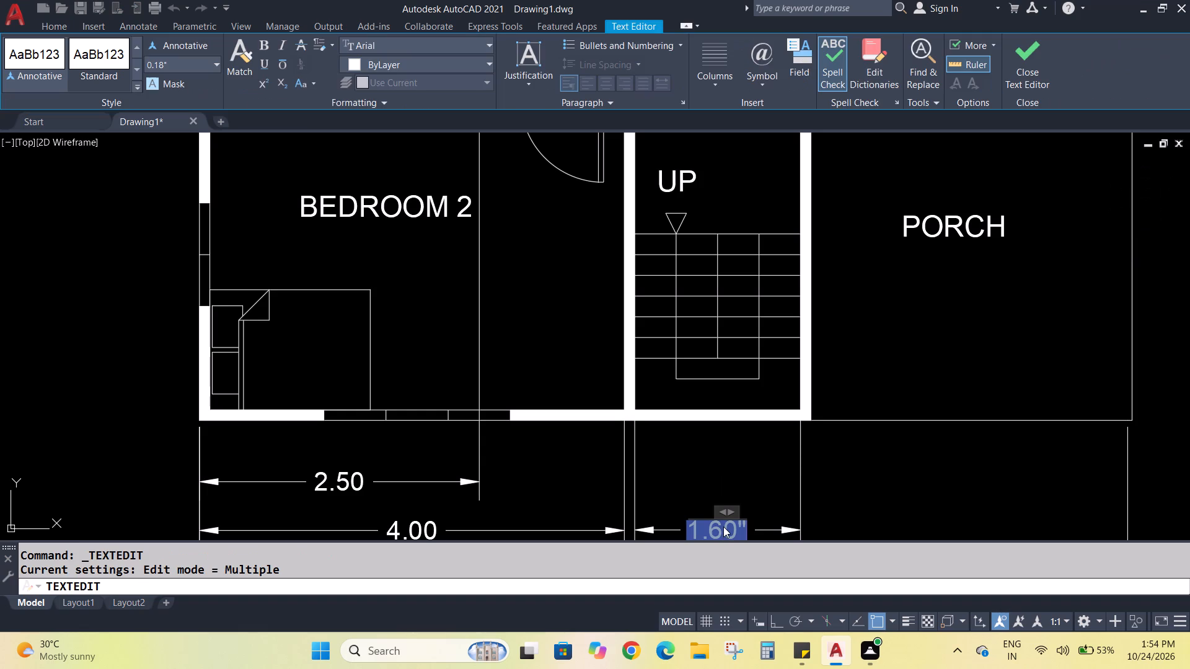
text(2.00)
key(Return)
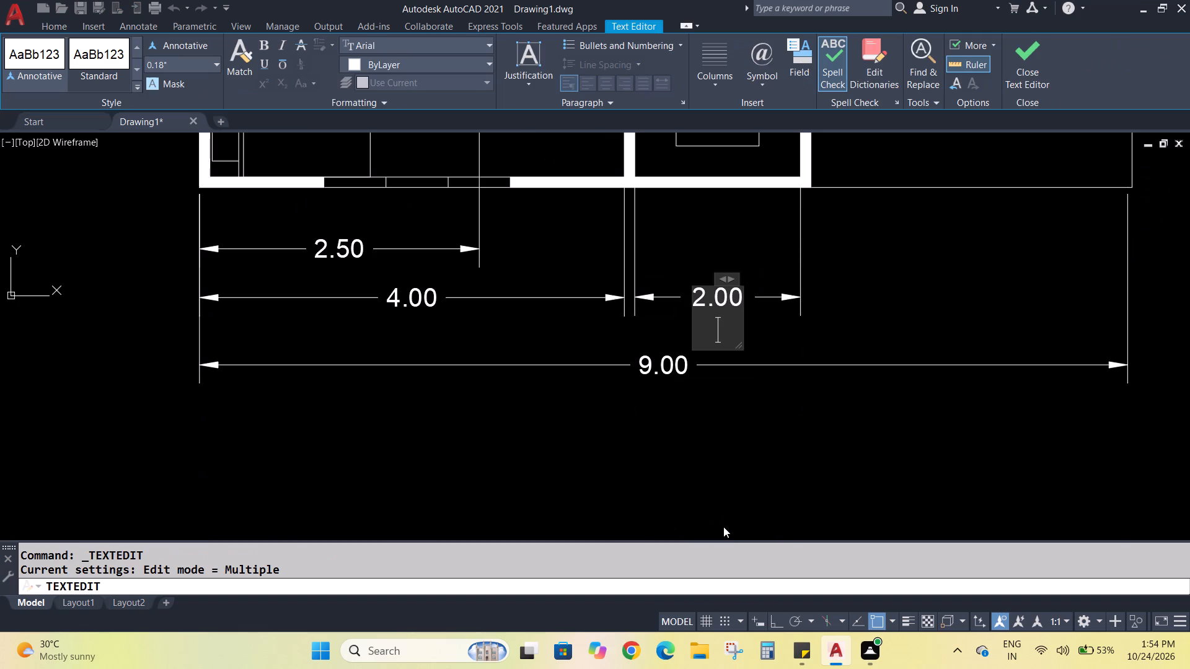
key(BackSpace)
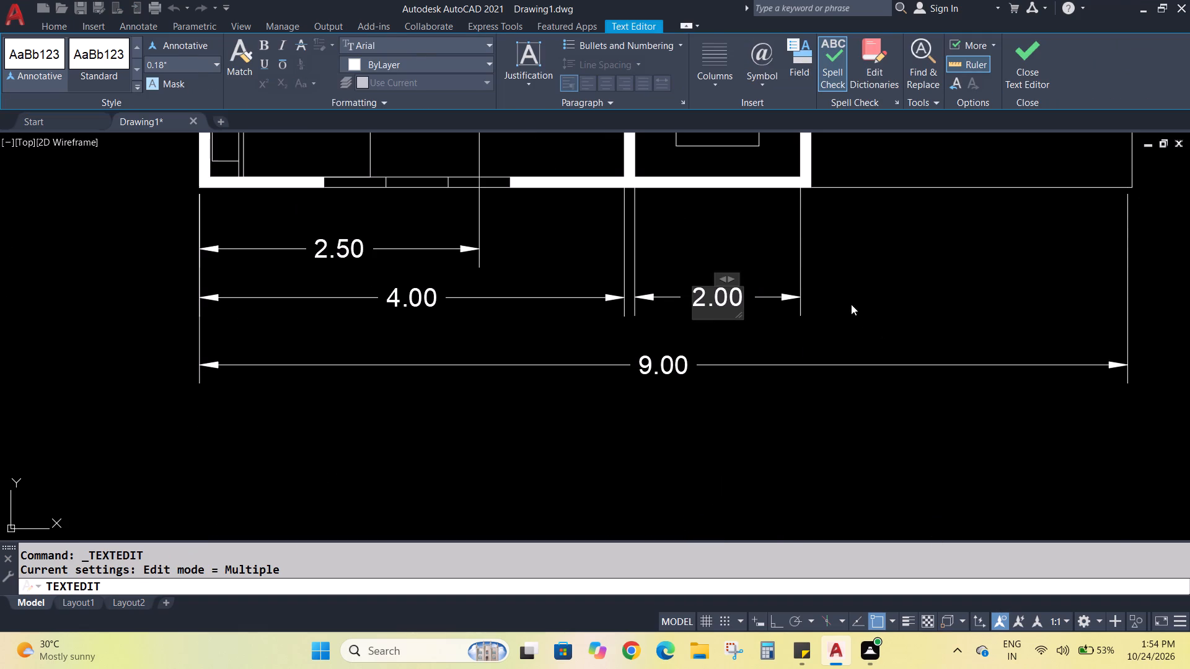
click(843, 302)
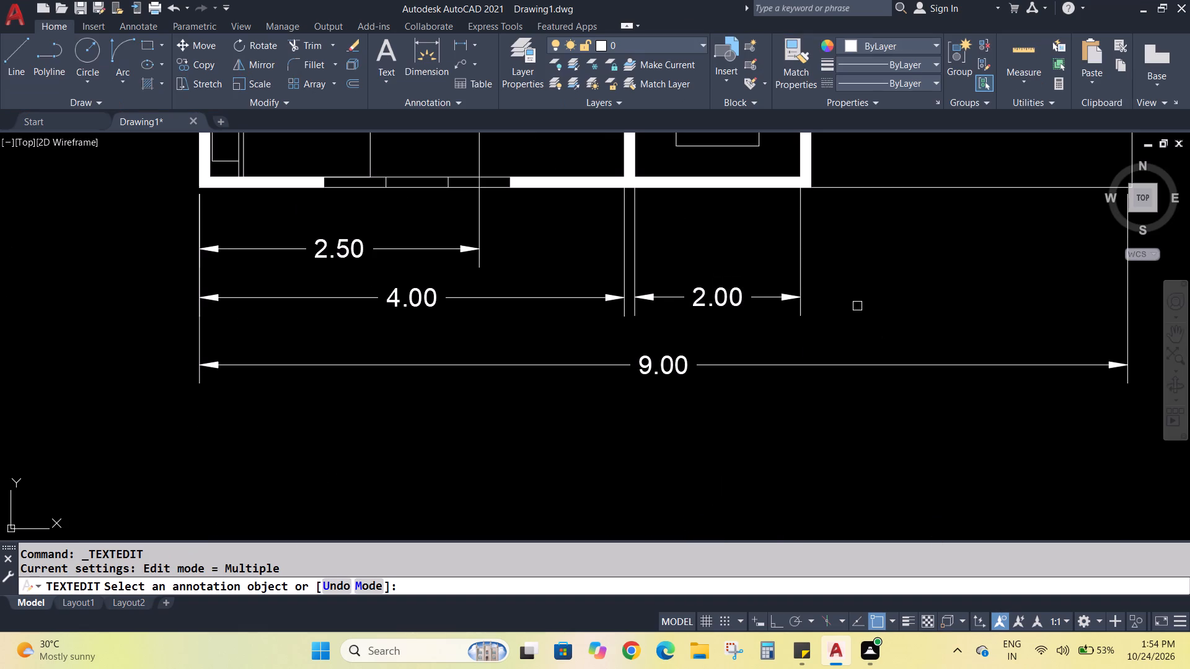
Add a linear dimension from the stairwell's outer southeast corner to the PORCH's southeast corner, in line with the 2.00 dimension.
middle_drag(857, 306, 589, 321)
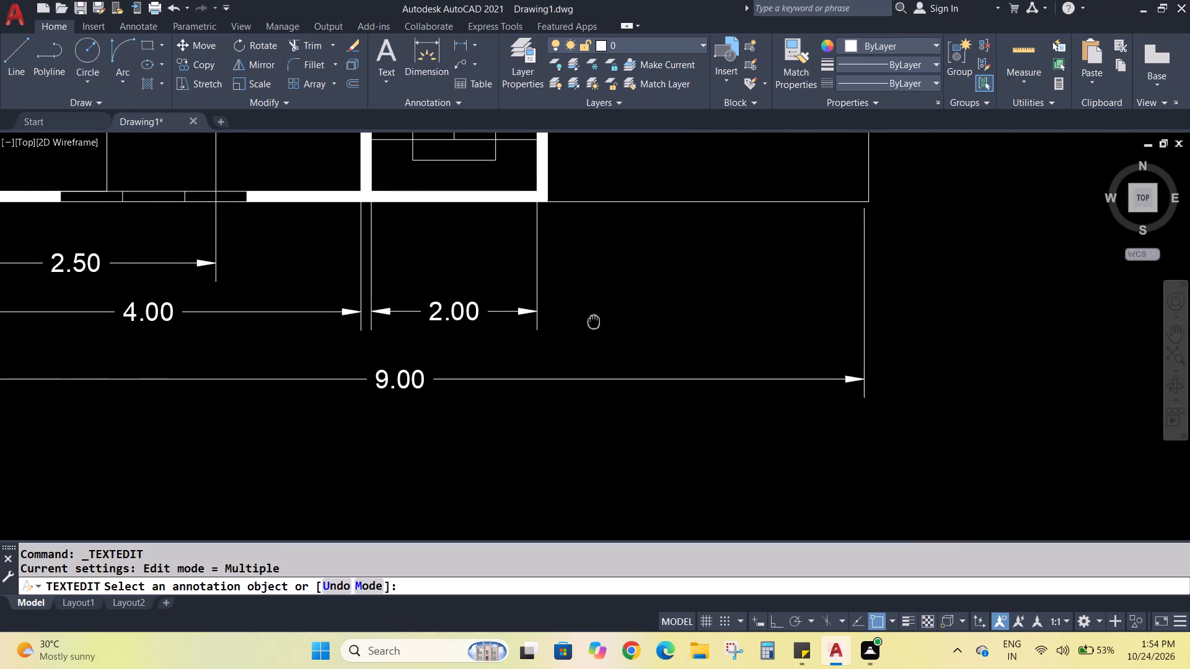
middle_drag(589, 321, 587, 321)
click(461, 44)
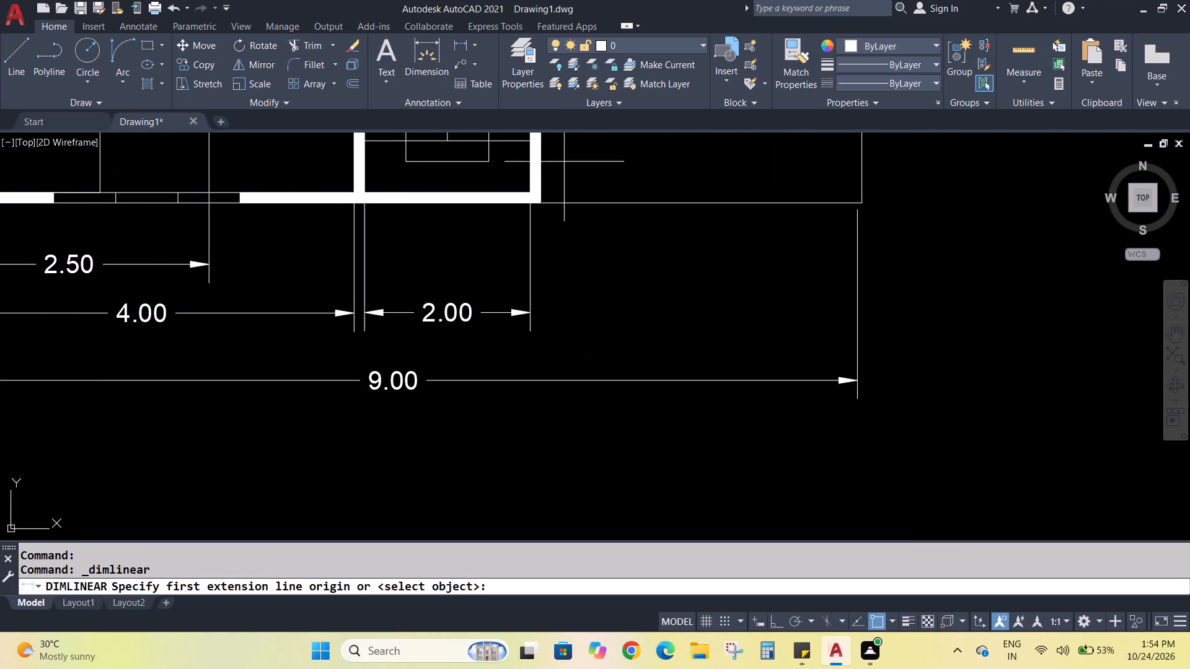
click(545, 202)
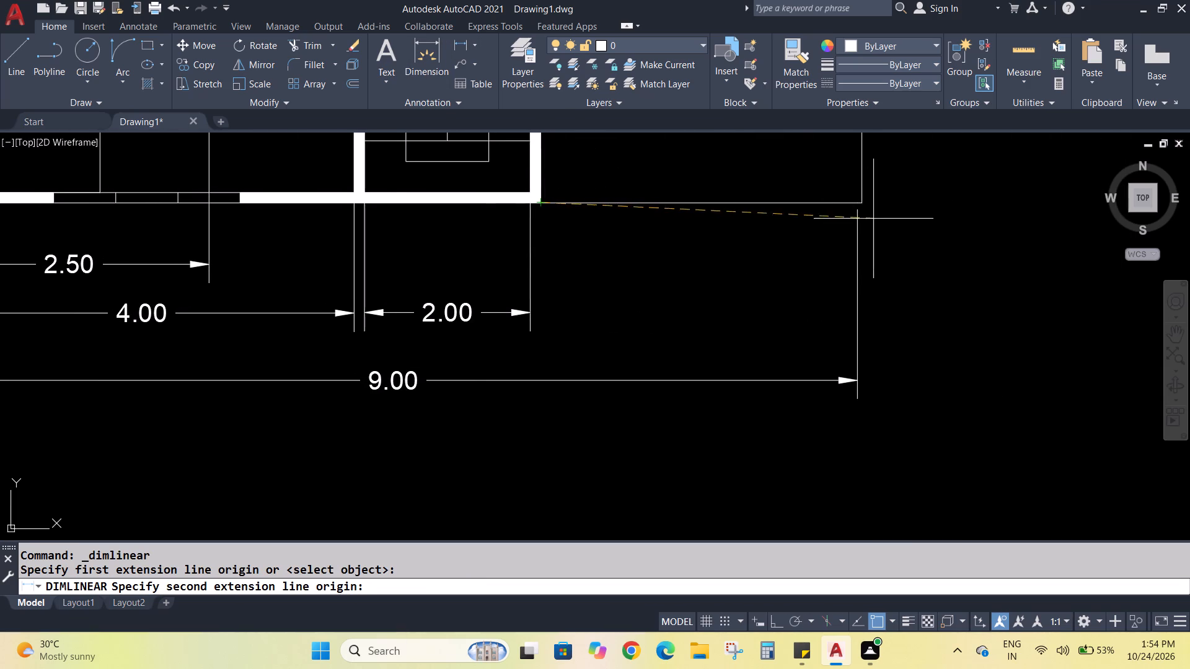
click(865, 206)
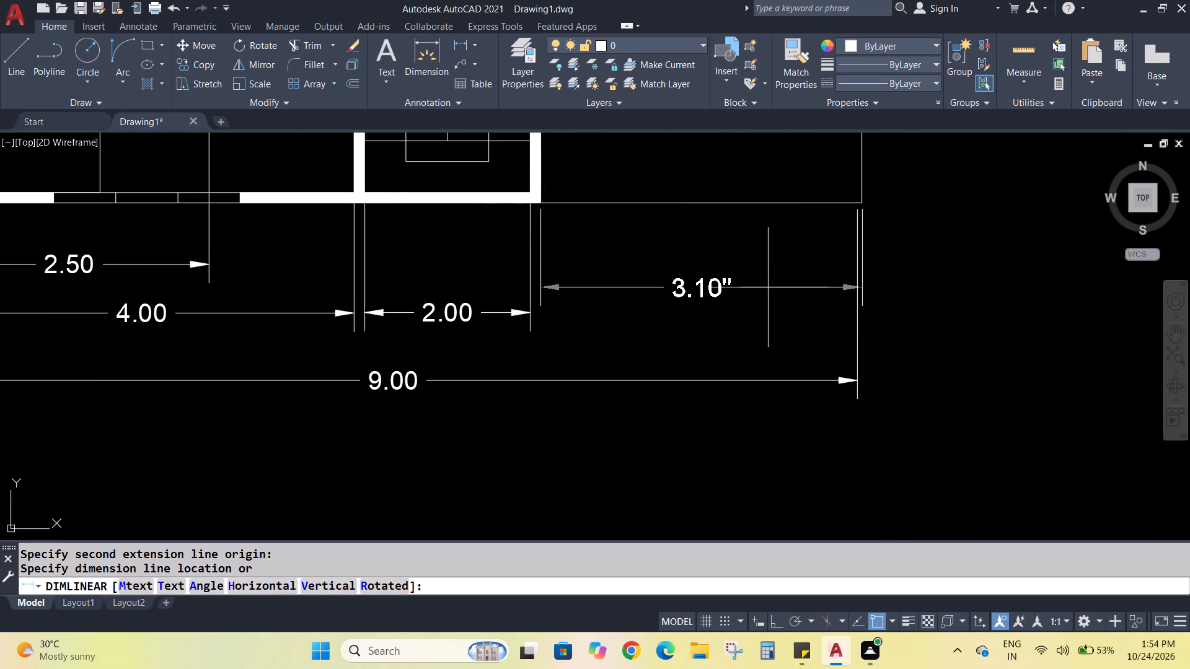
click(765, 312)
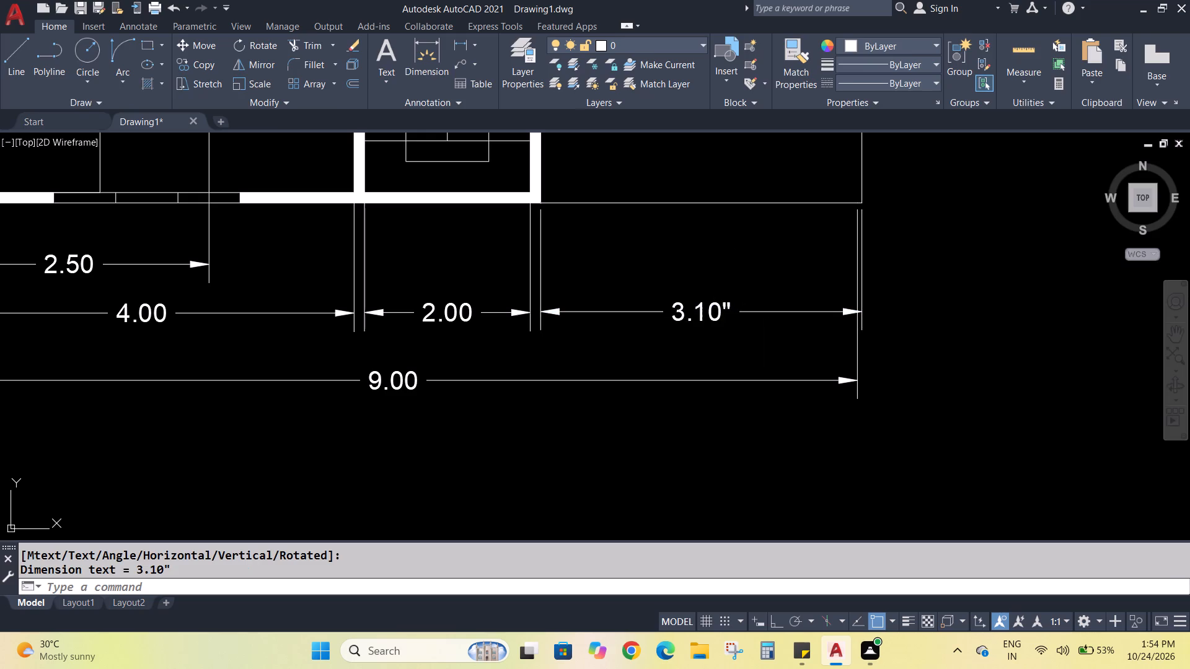
Replace the PORCH width dimension's text with 3.00.
double_click(713, 314)
click(721, 314)
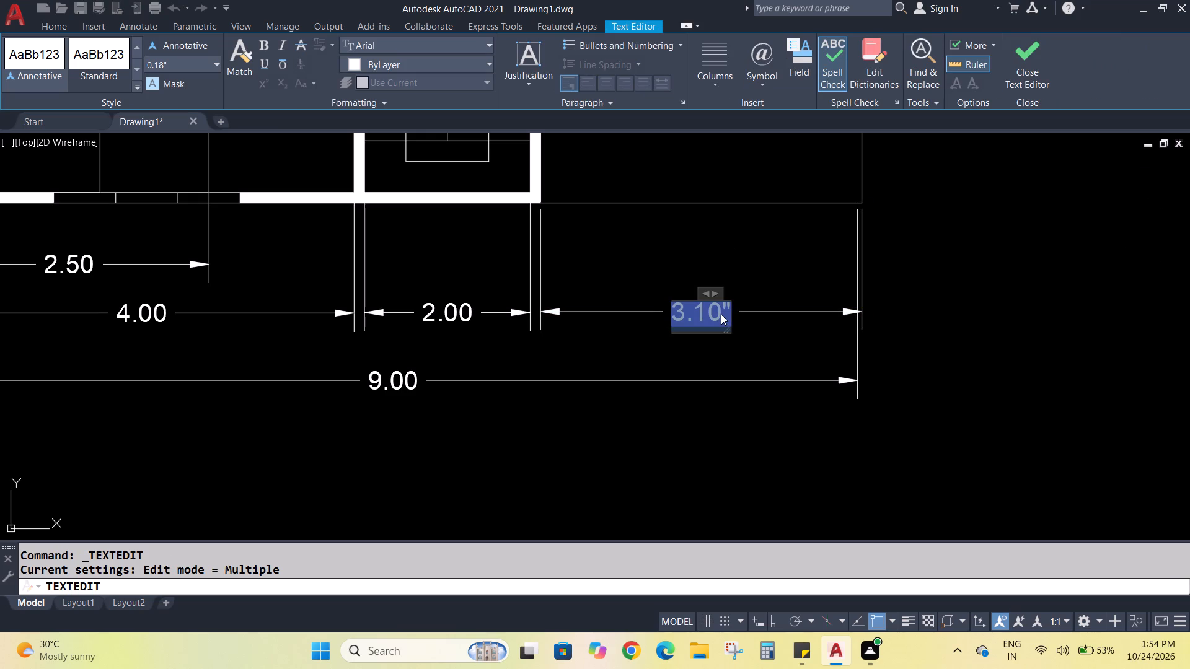
text(3.00)
click(752, 279)
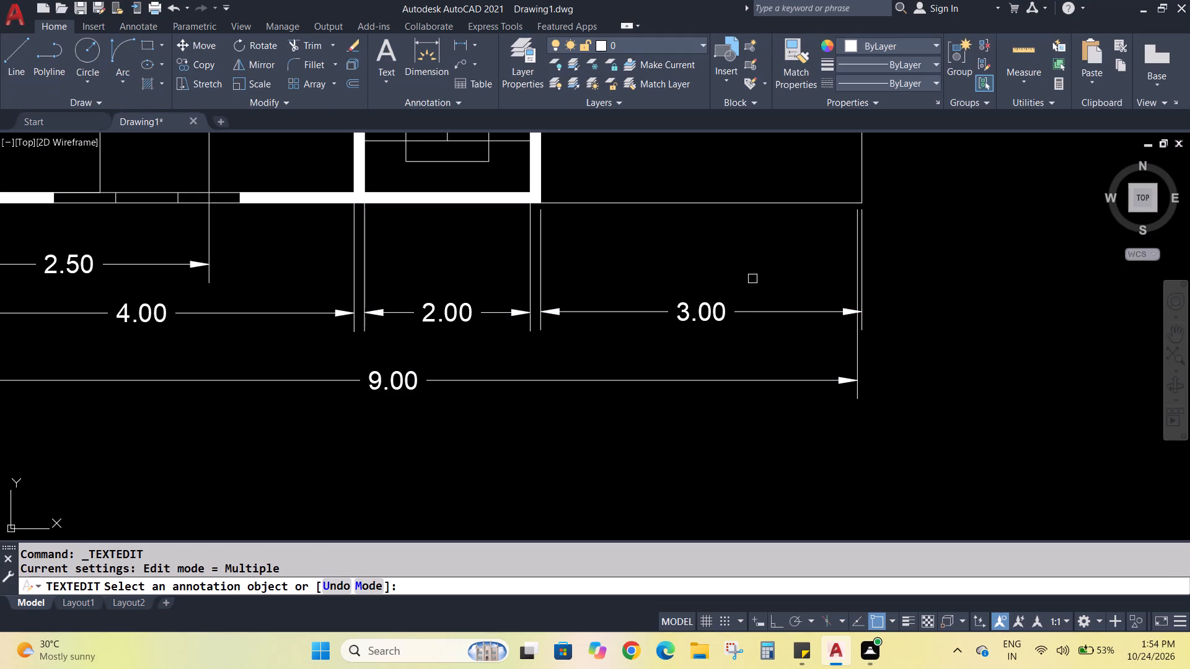
Examine the south-side dimensions and how their extension lines meet the PORCH's southeast corner.
scroll(727, 325, down, 3)
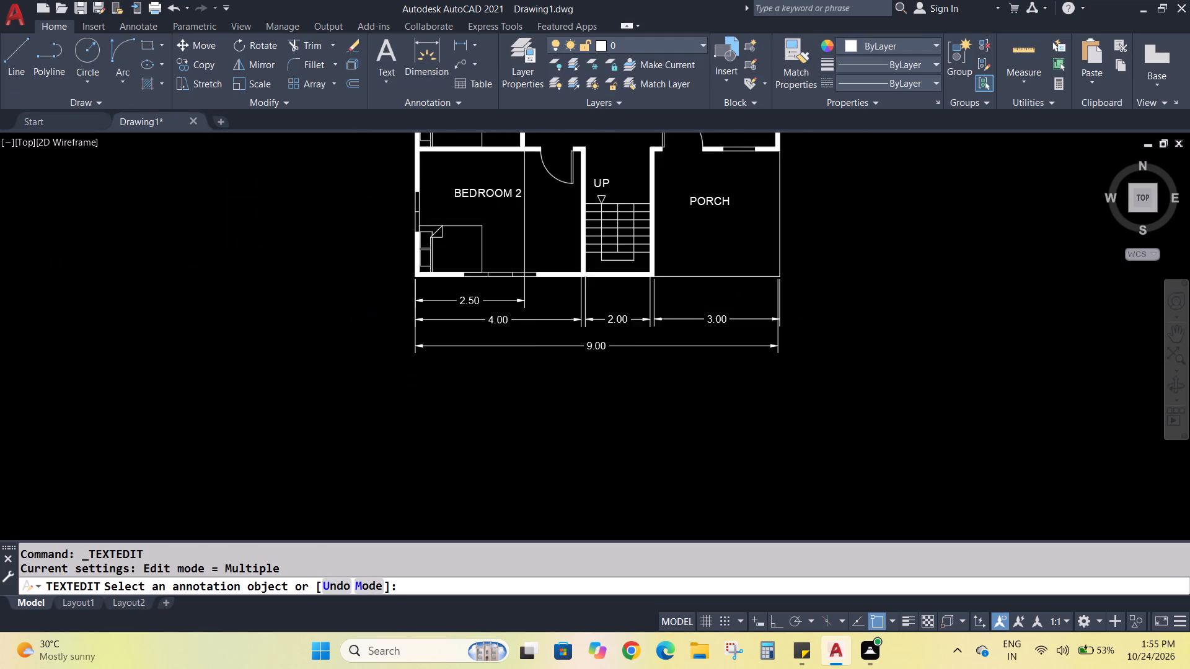
middle_drag(800, 255, 669, 448)
scroll(666, 437, up, 1)
middle_drag(666, 437, 659, 433)
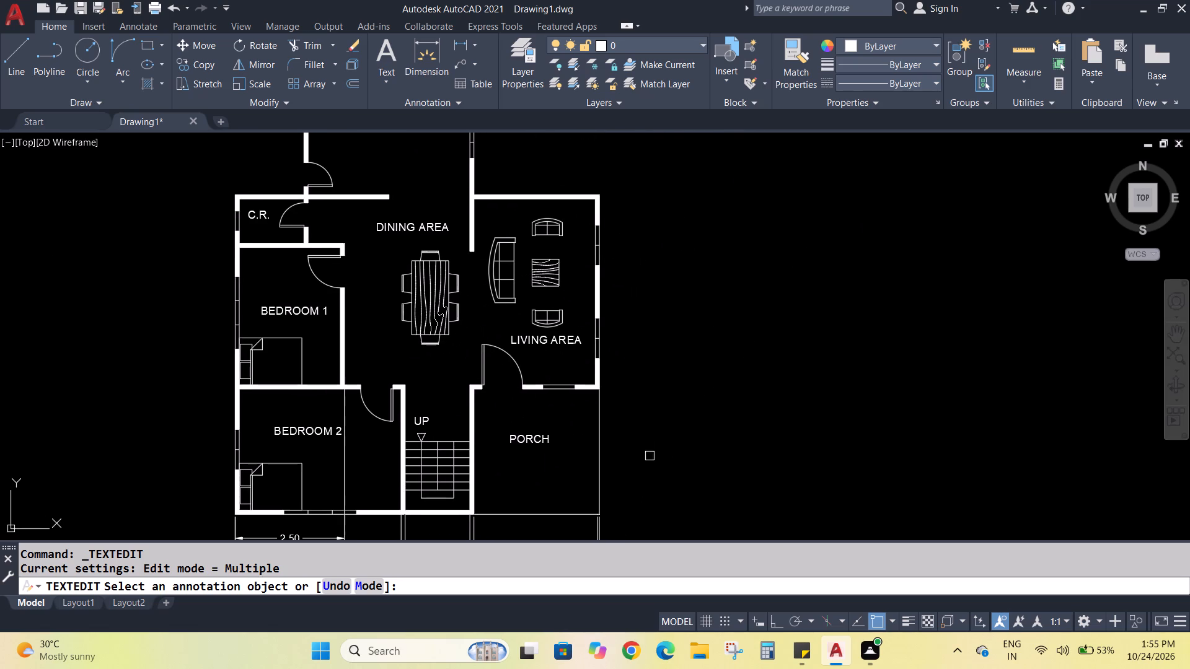
middle_drag(648, 458, 663, 369)
scroll(632, 440, up, 2)
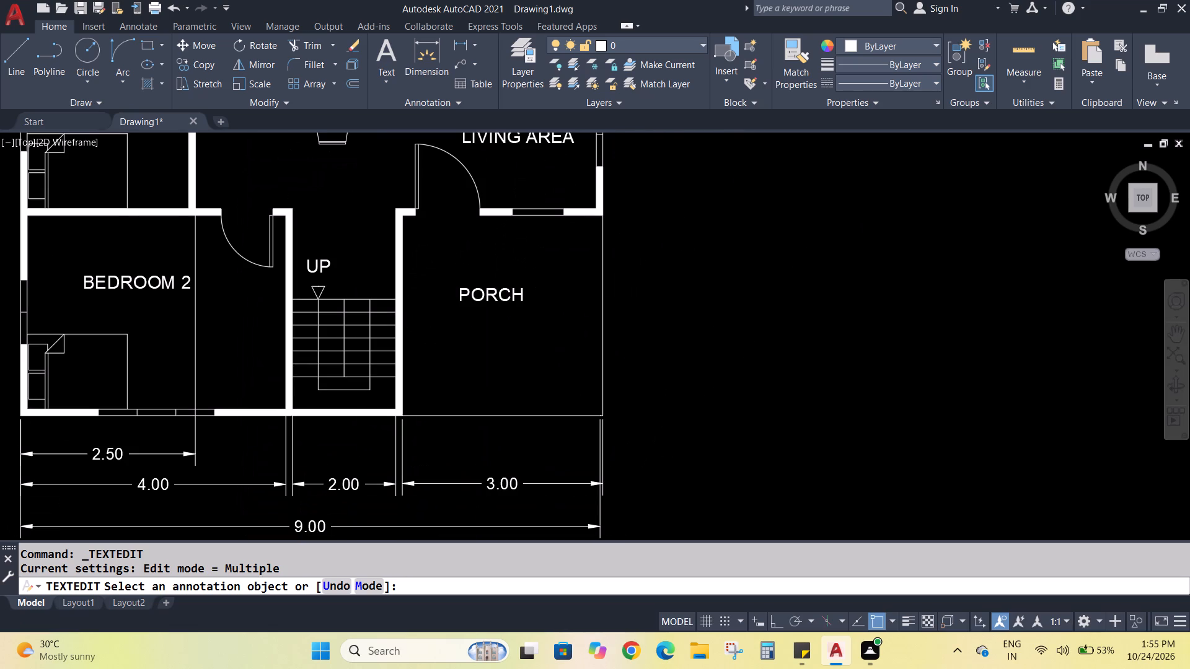
scroll(629, 436, up, 1)
scroll(629, 435, down, 1)
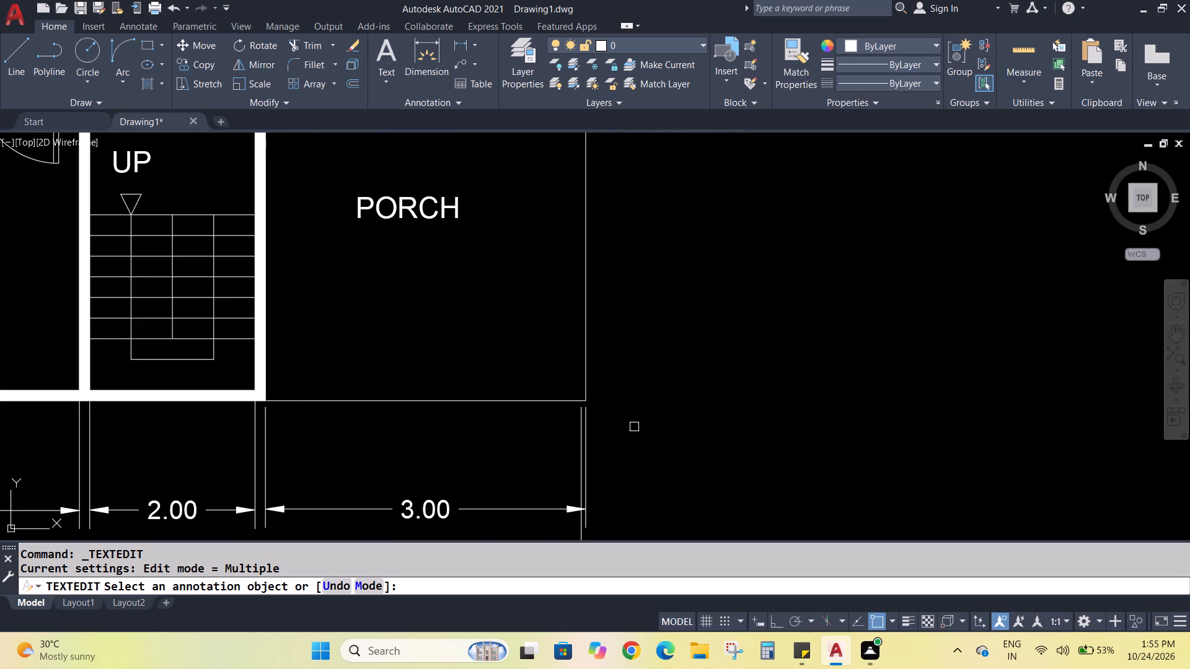
scroll(635, 426, down, 3)
scroll(648, 461, up, 2)
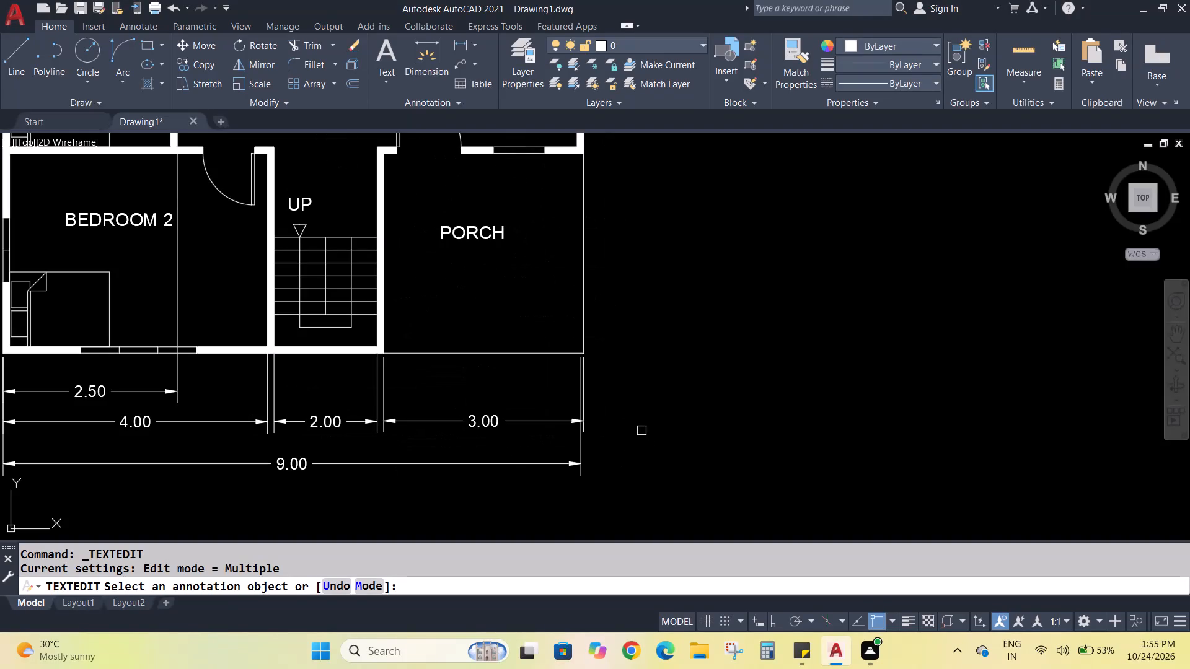
scroll(623, 341, up, 2)
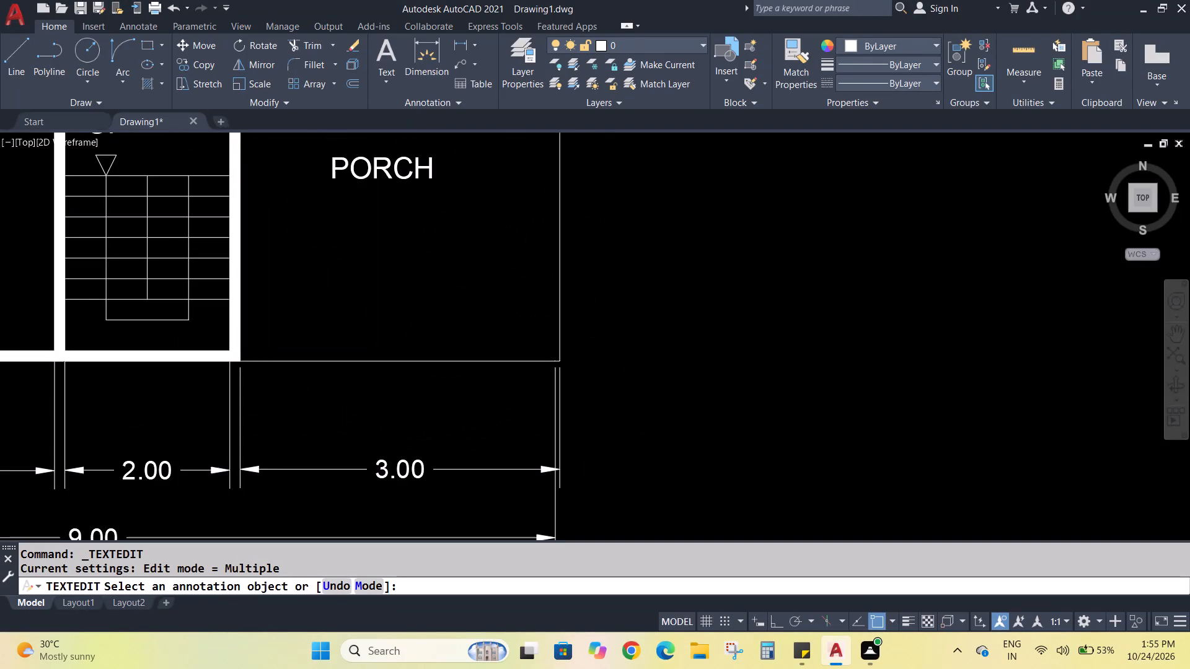
scroll(623, 341, down, 3)
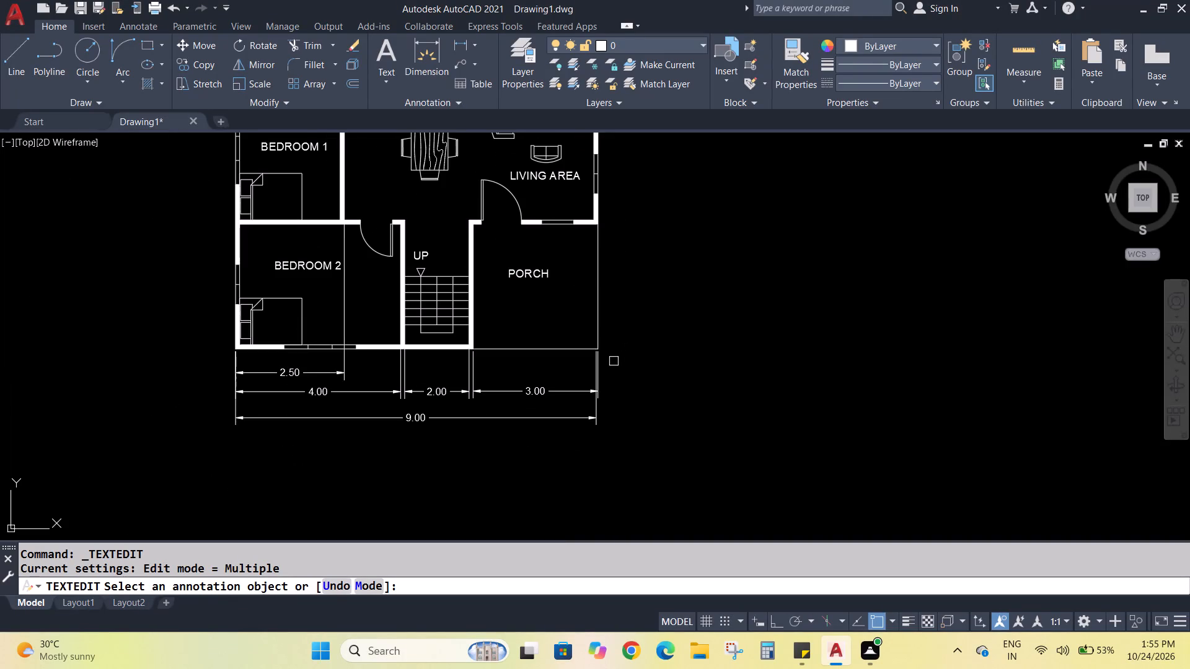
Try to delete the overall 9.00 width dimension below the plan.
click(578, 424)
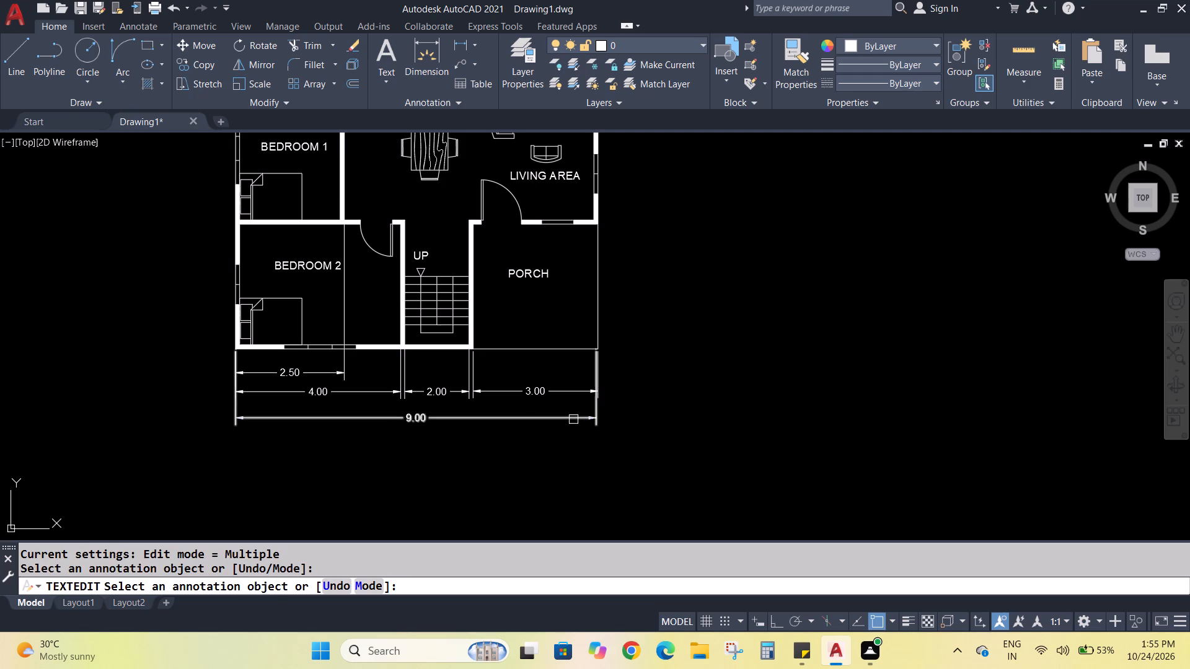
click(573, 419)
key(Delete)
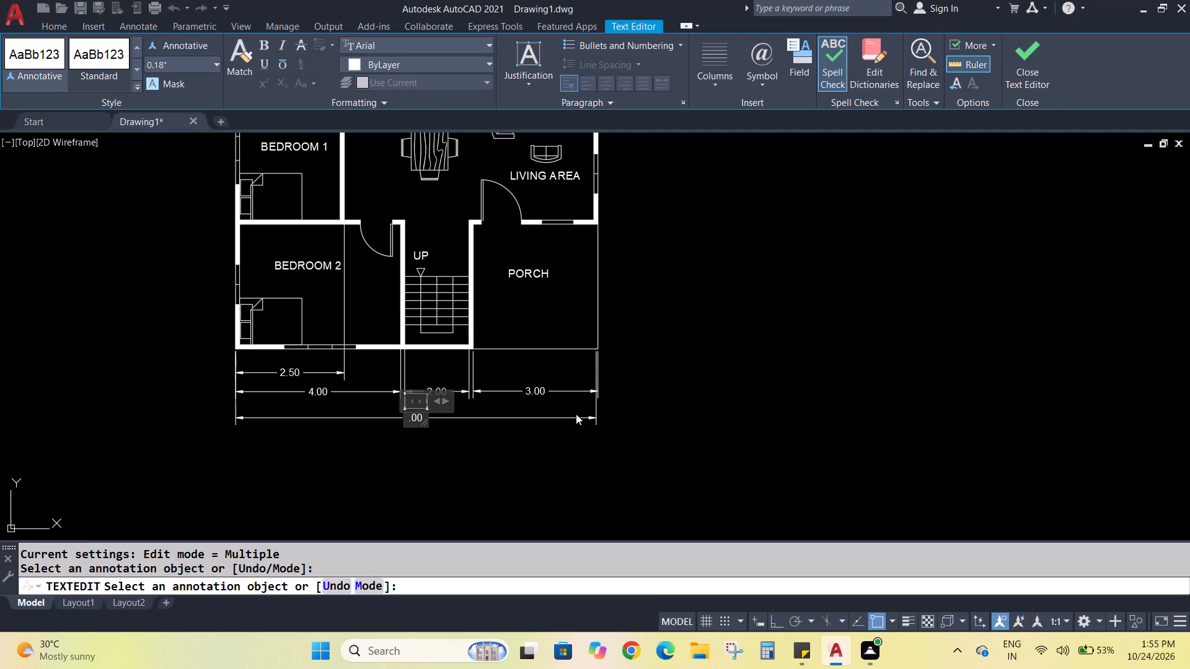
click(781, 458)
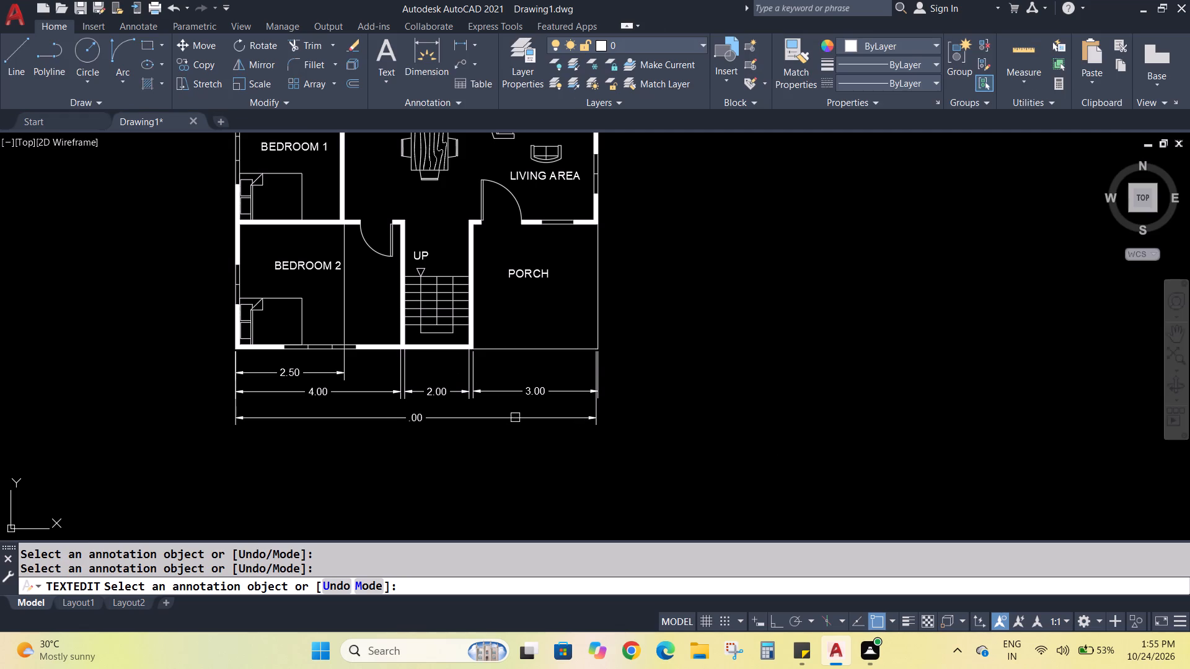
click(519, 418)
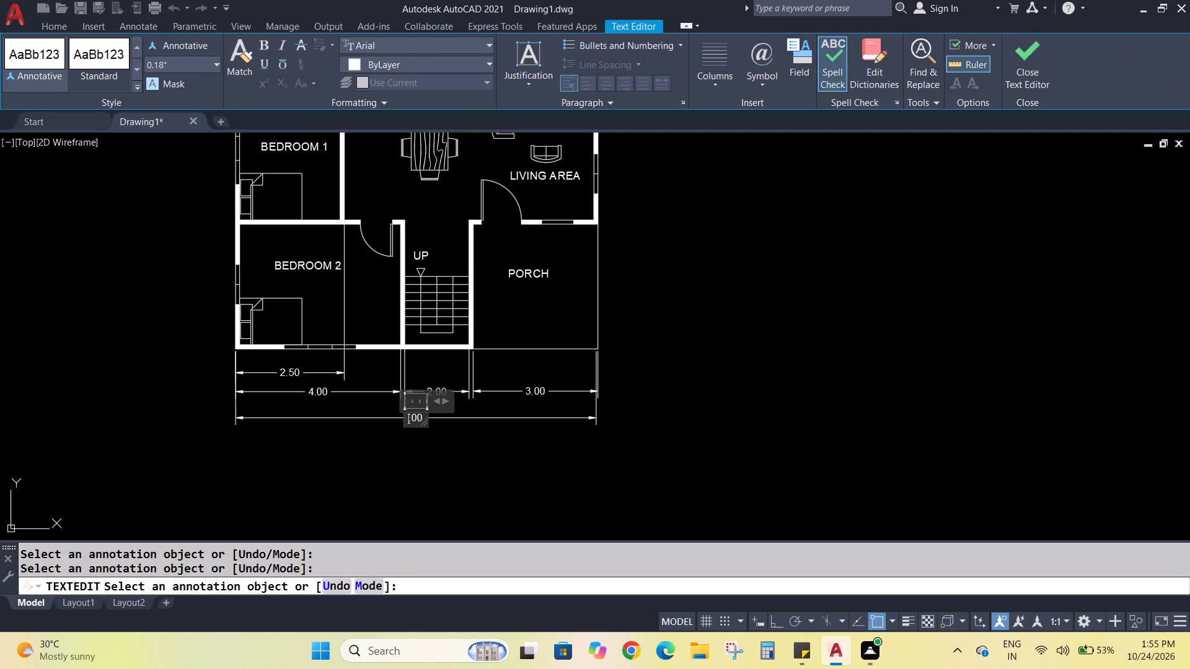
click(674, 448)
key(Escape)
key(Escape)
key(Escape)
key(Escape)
Delete the overall width dimension along the plan's south side.
click(591, 418)
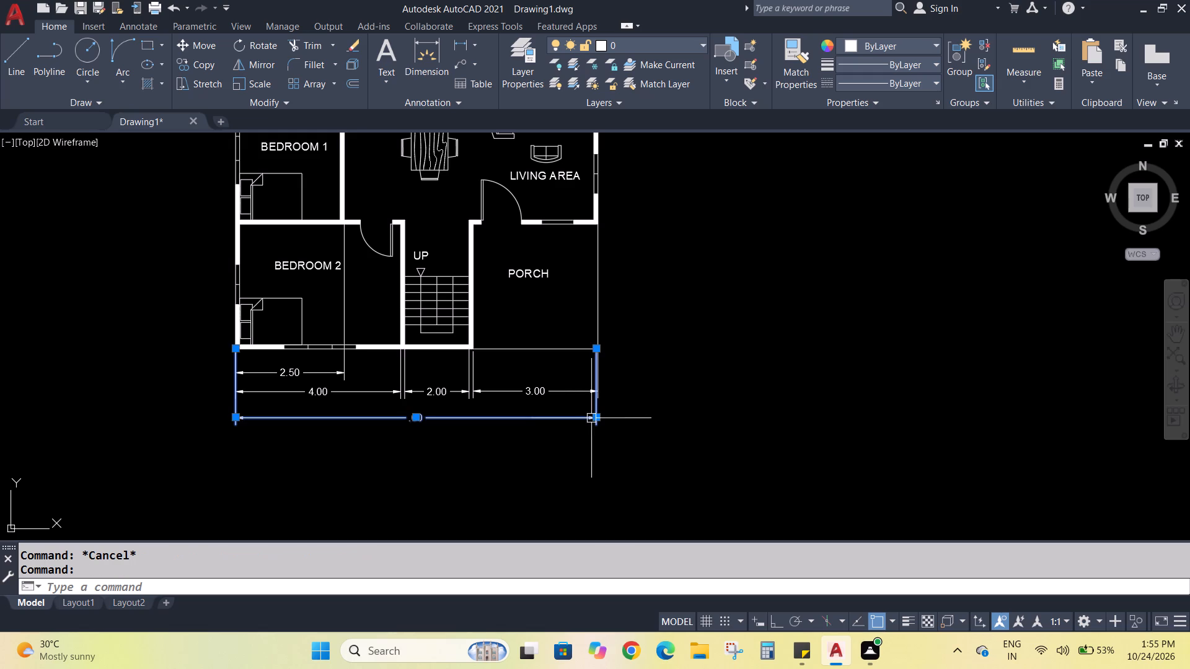
key(Delete)
Add an overall linear width dimension from BEDROOM 2's southwest corner to the PORCH's southeast corner, below the existing dimension row.
scroll(202, 297, up, 3)
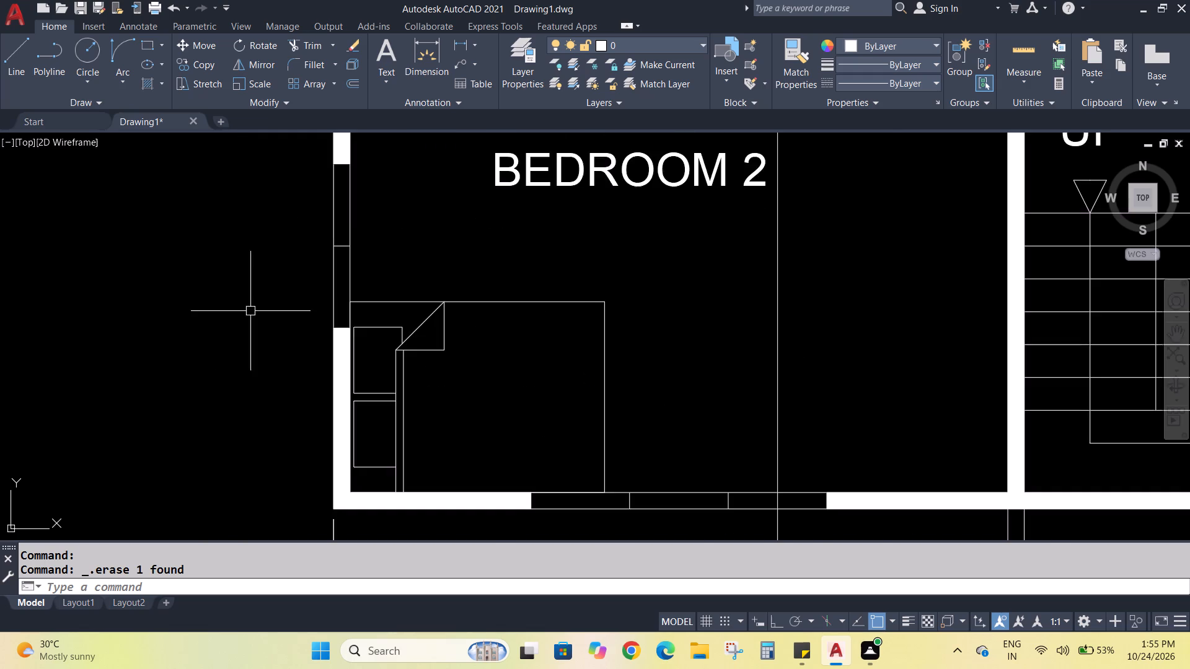
scroll(258, 318, down, 2)
click(457, 45)
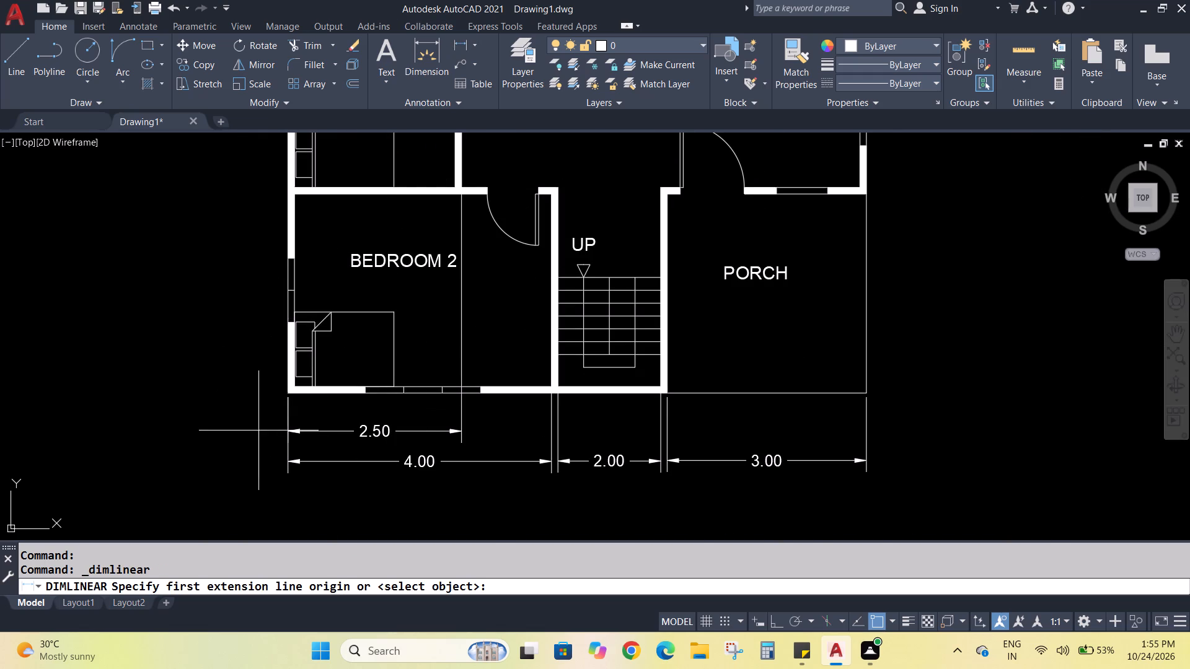
click(284, 397)
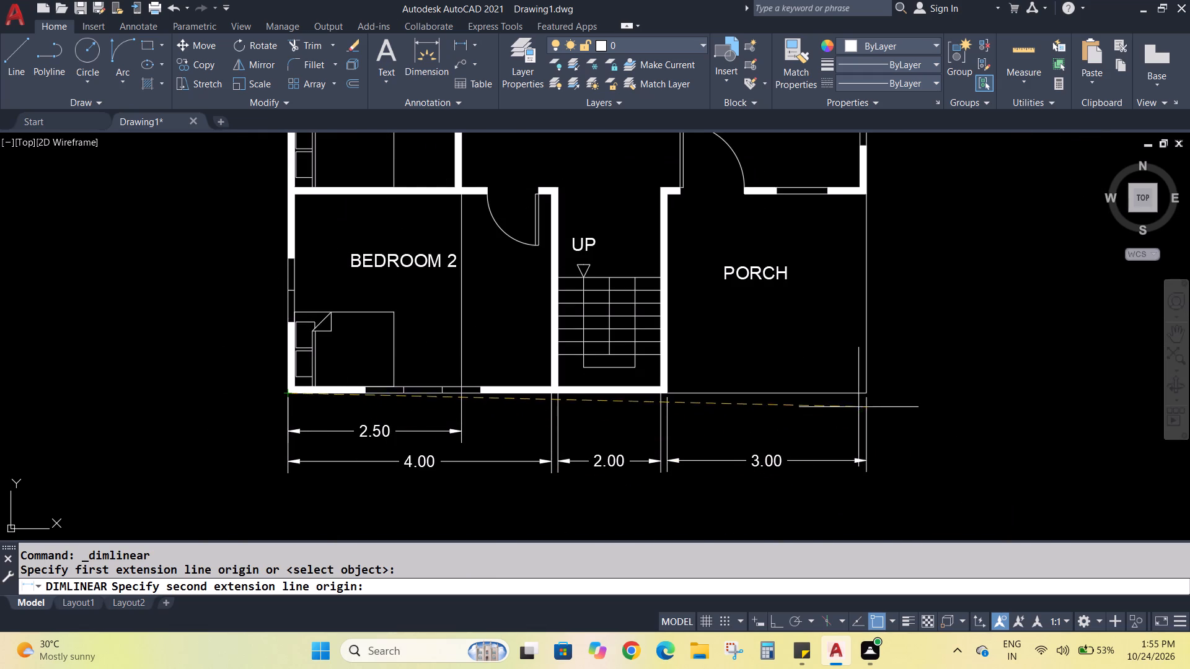
click(863, 396)
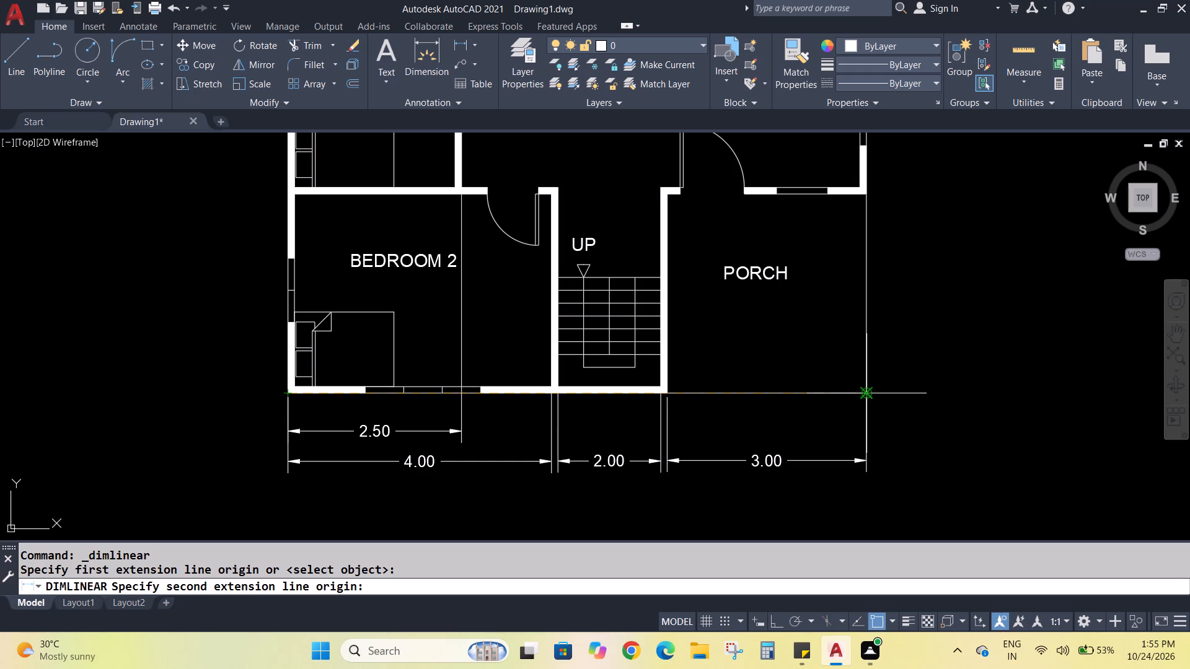
click(875, 500)
Add an overall vertical linear dimension east of the plan, from the PORCH's southeast corner to the KITCHEN's northeast corner.
scroll(945, 452, down, 1)
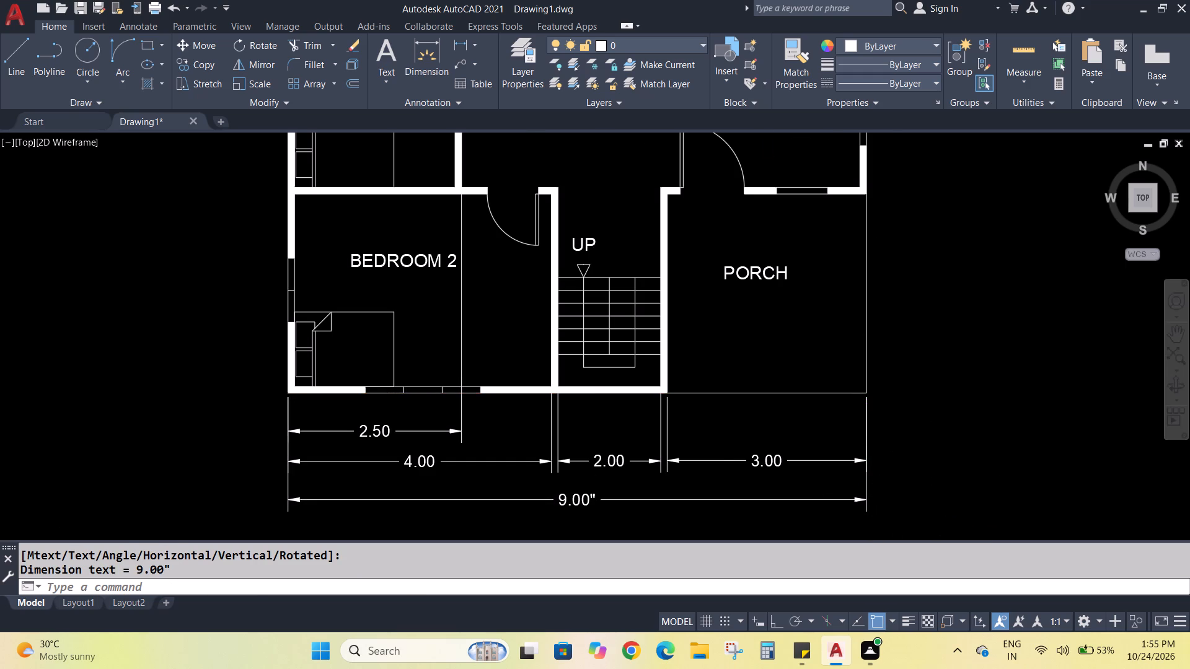
scroll(896, 445, up, 4)
scroll(924, 396, down, 3)
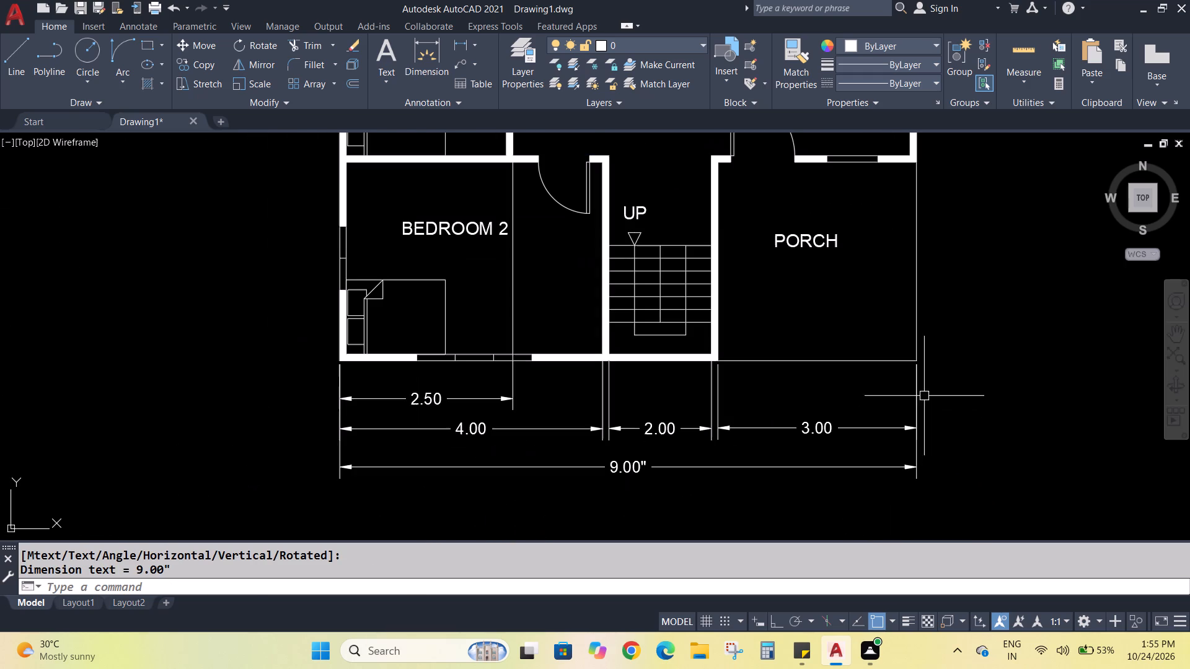
scroll(946, 303, up, 1)
middle_drag(943, 303, 938, 319)
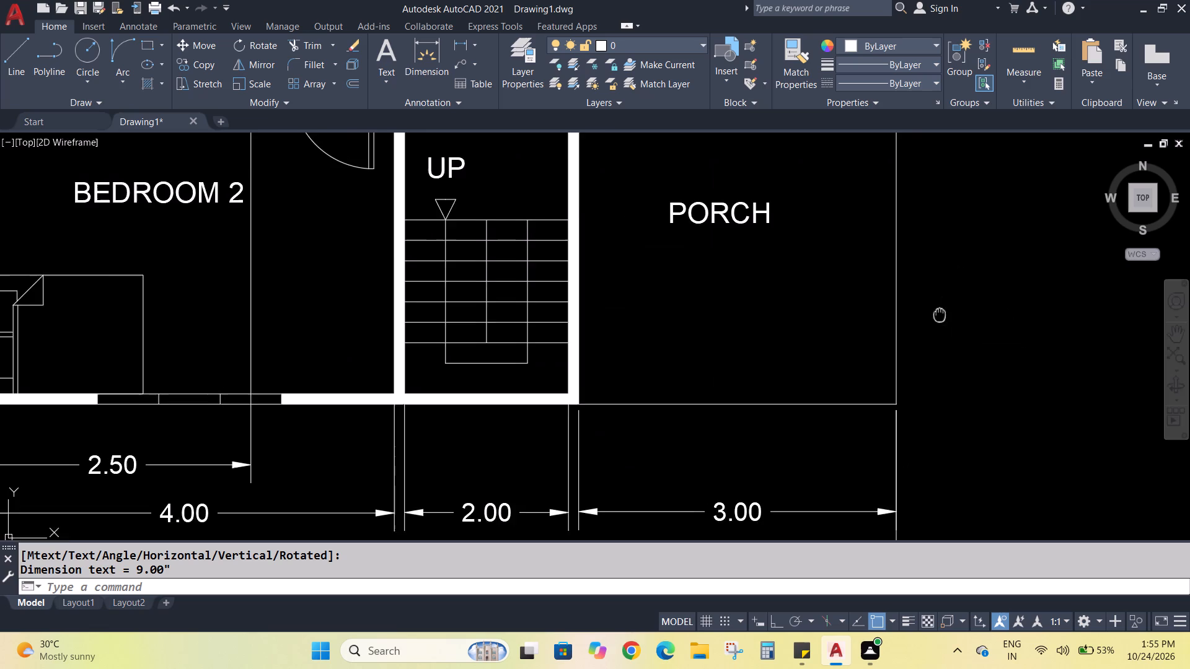
middle_drag(938, 319, 866, 490)
scroll(885, 385, down, 3)
middle_drag(899, 375, 784, 363)
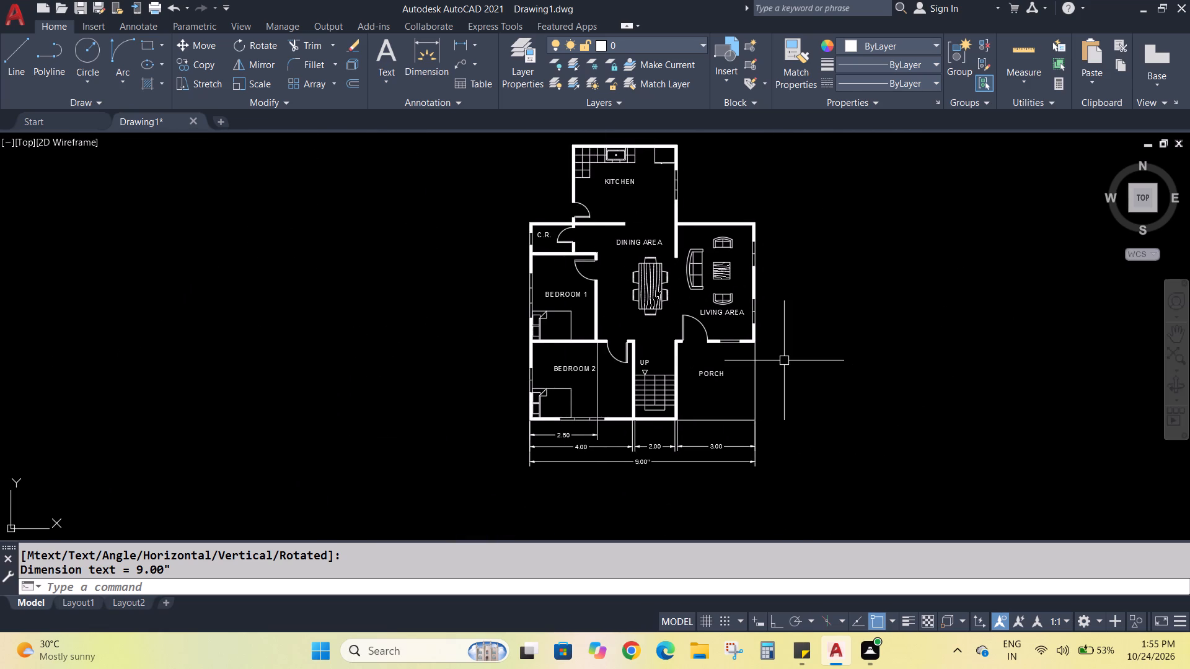
click(461, 43)
click(755, 419)
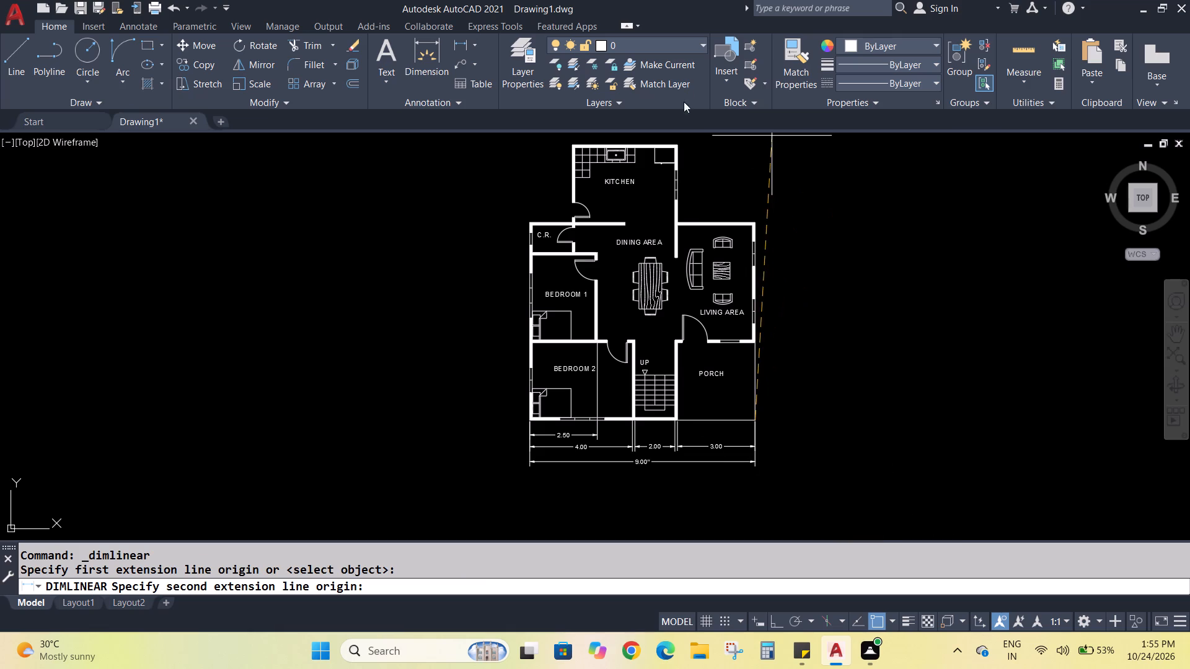
click(682, 148)
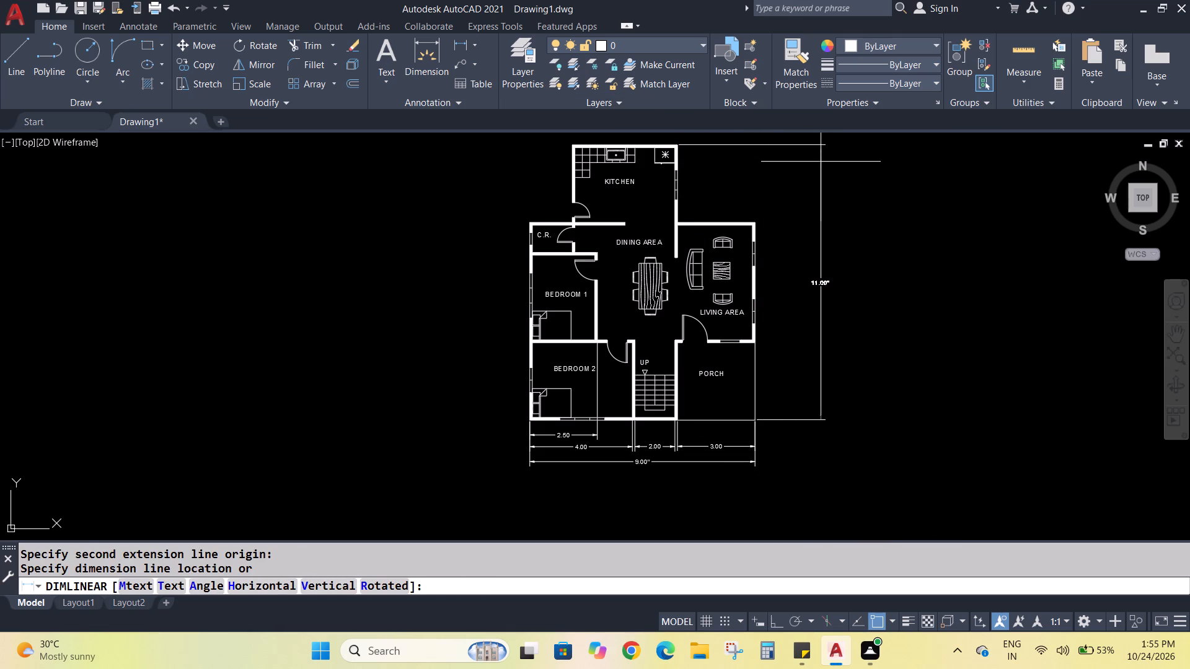
click(819, 162)
Add a vertical linear dimension for the PORCH's east side, placed between the plan and the overall height dimension.
scroll(817, 297, up, 1)
scroll(817, 297, down, 1)
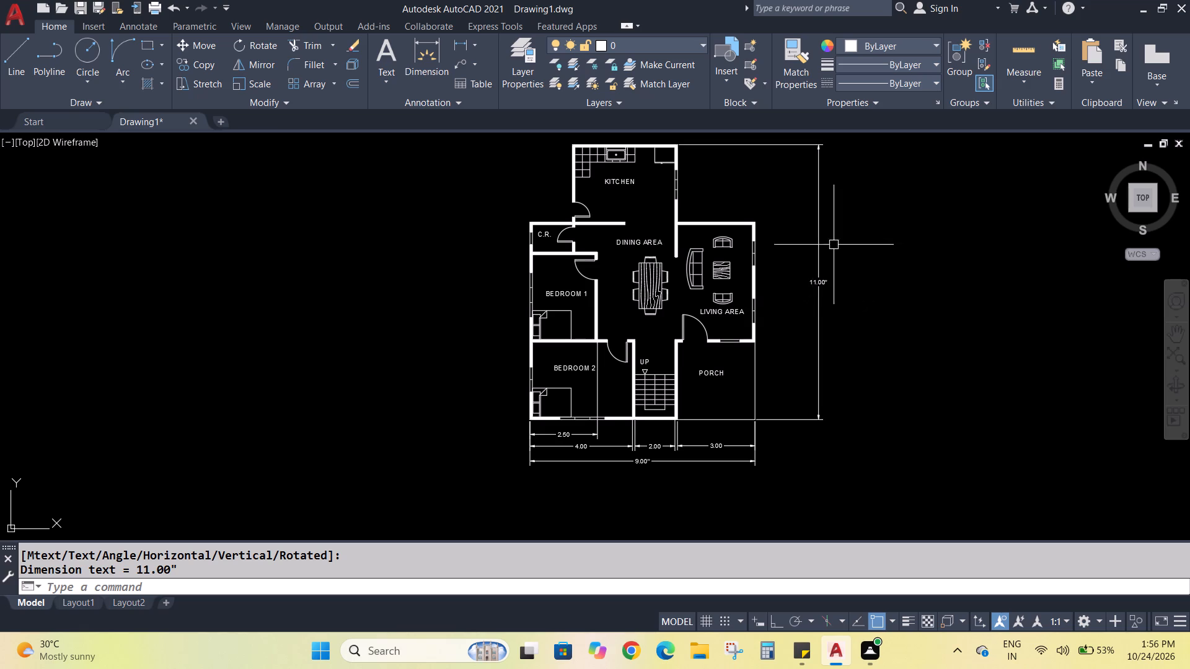
click(462, 44)
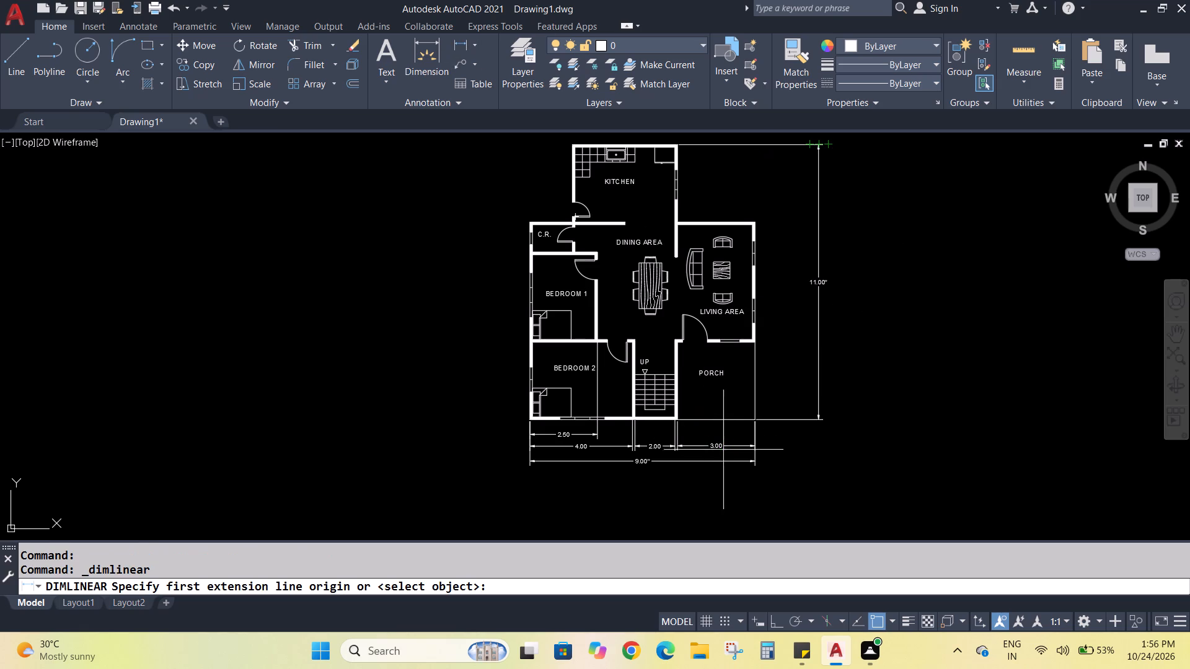
click(753, 422)
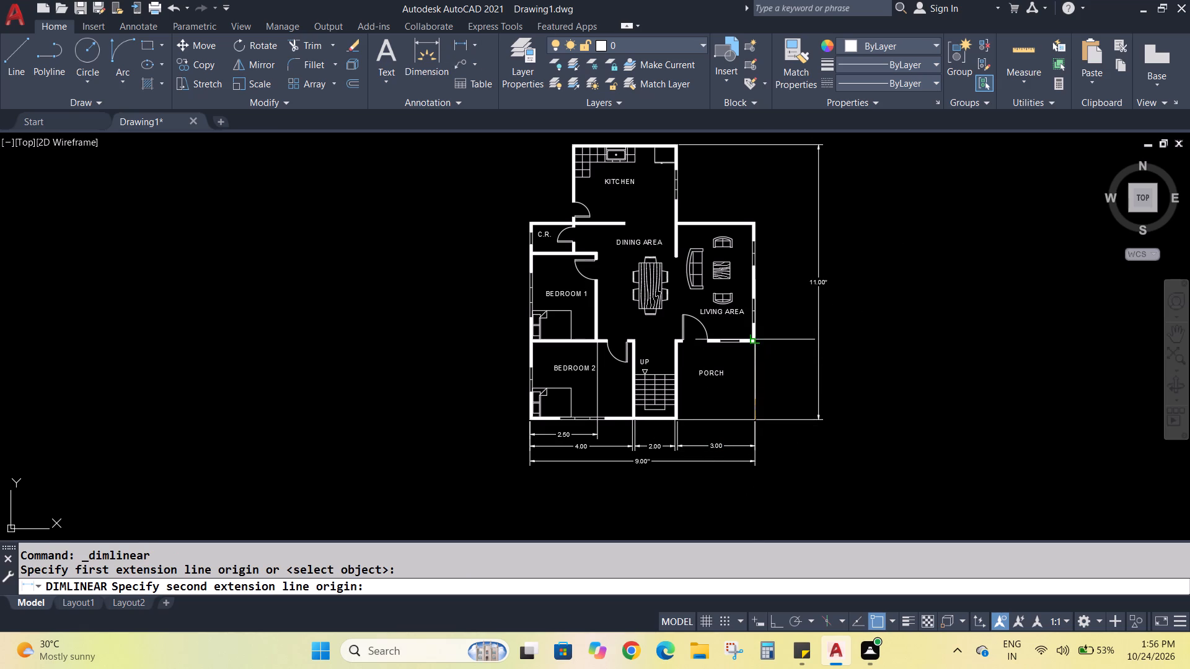
scroll(757, 346, up, 5)
click(726, 292)
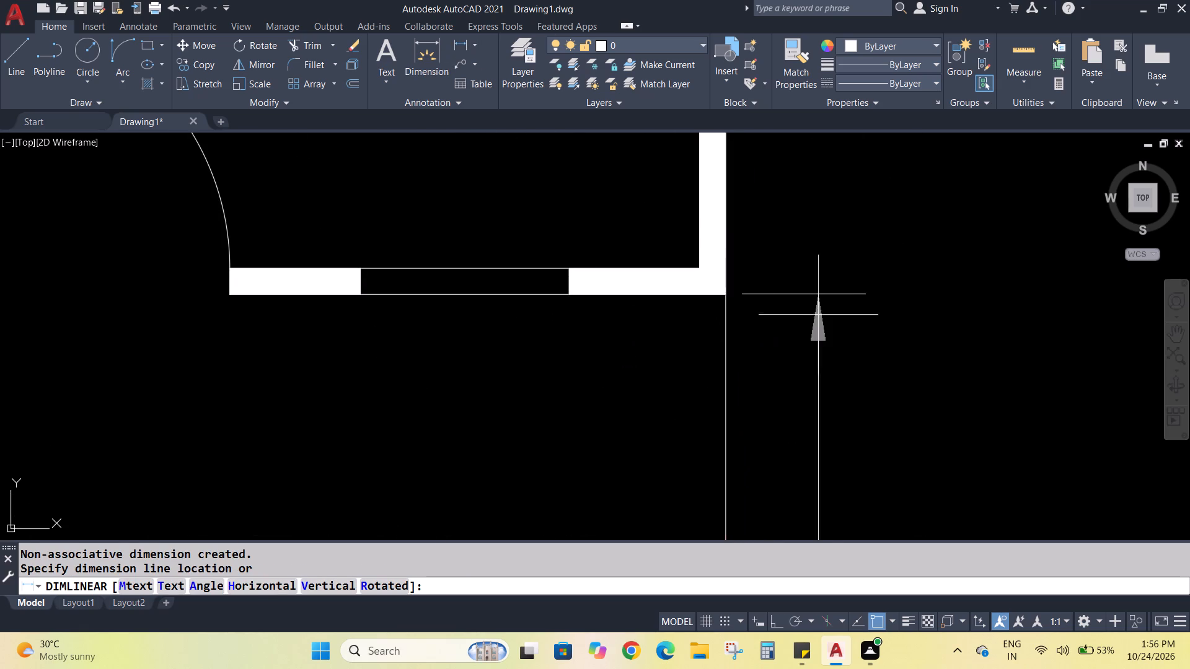
scroll(836, 320, down, 5)
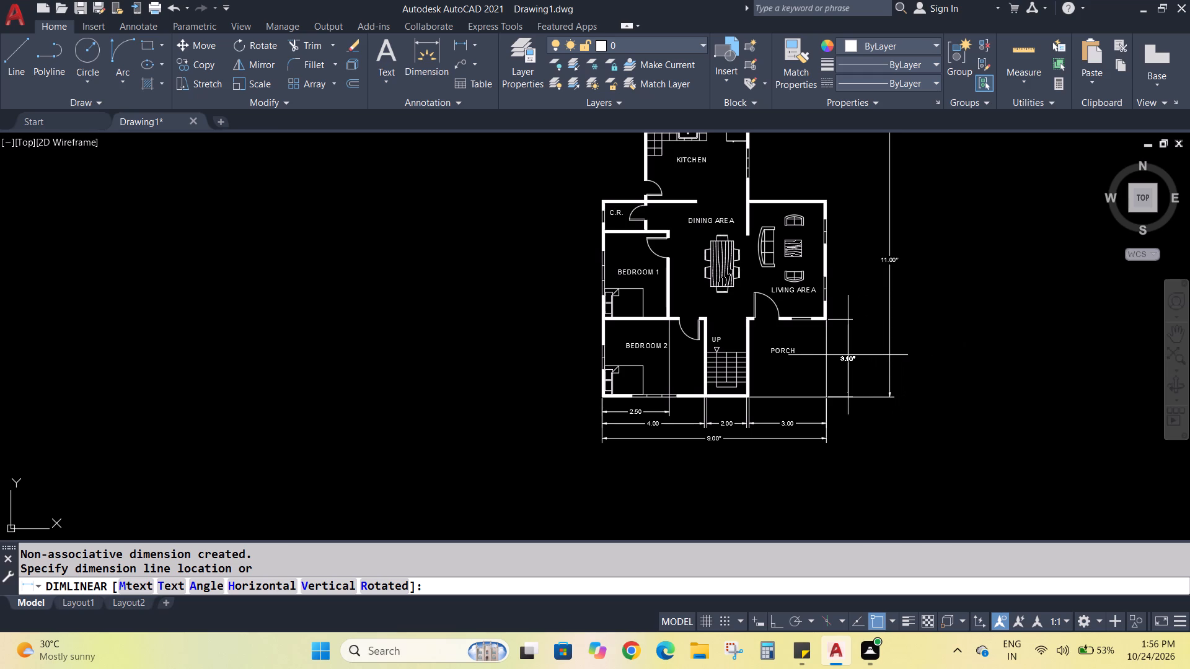
click(859, 357)
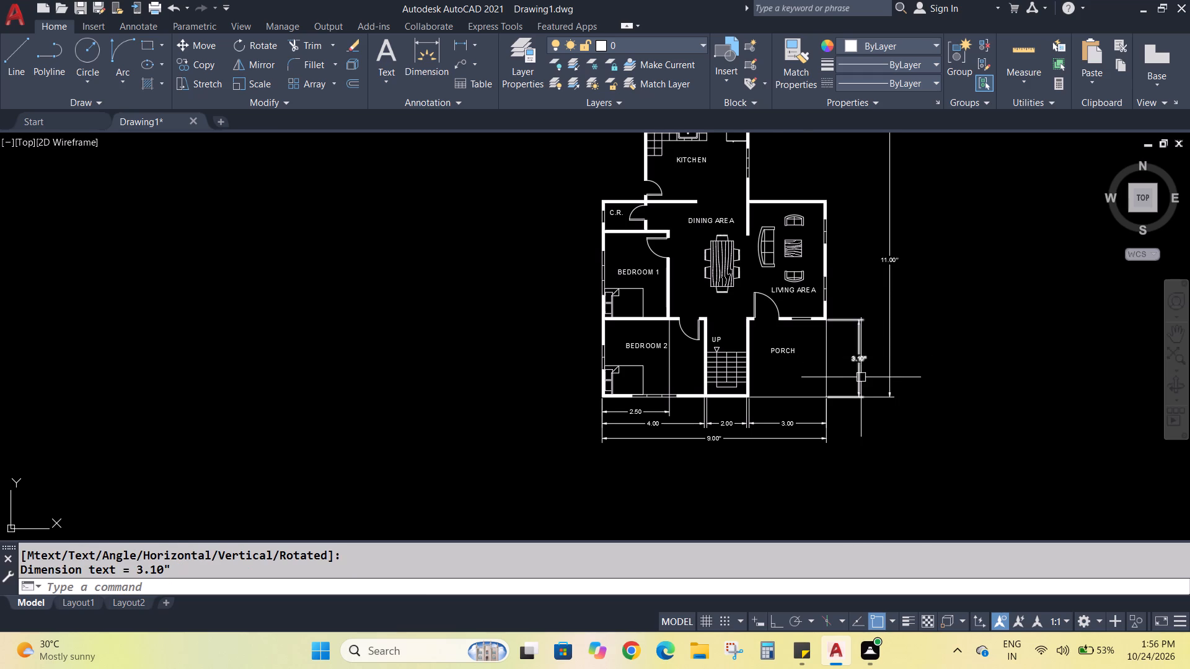
Replace the text of the PORCH's vertical dimension with 3.00.
scroll(858, 377, up, 4)
double_click(868, 305)
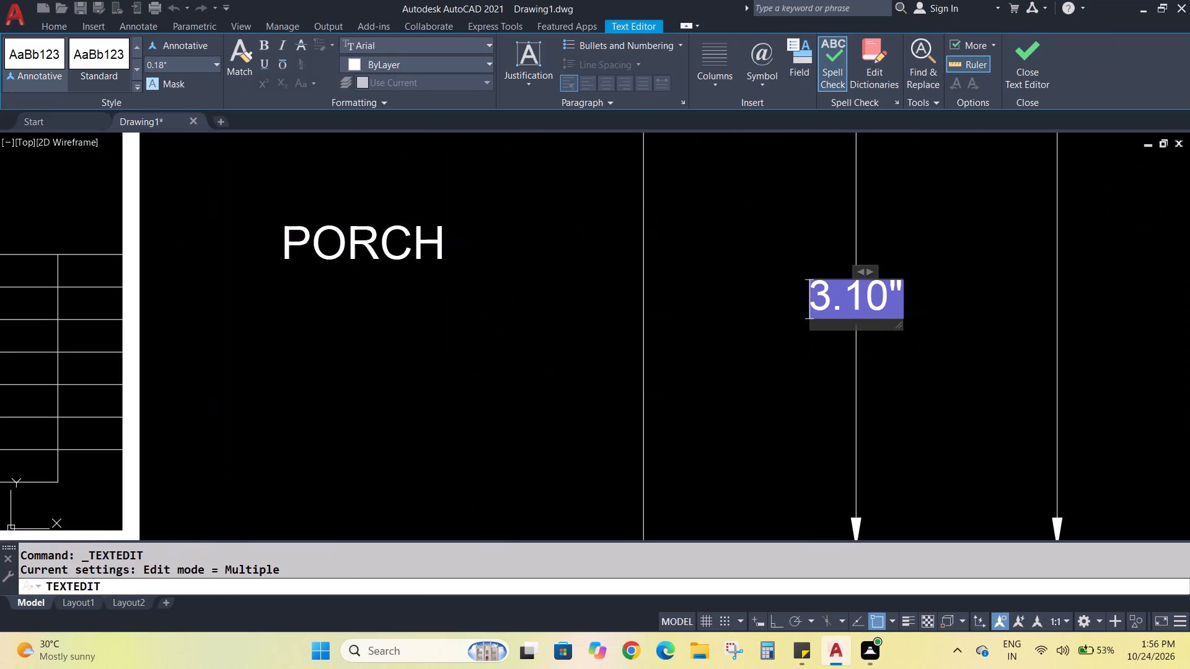
text(3.00)
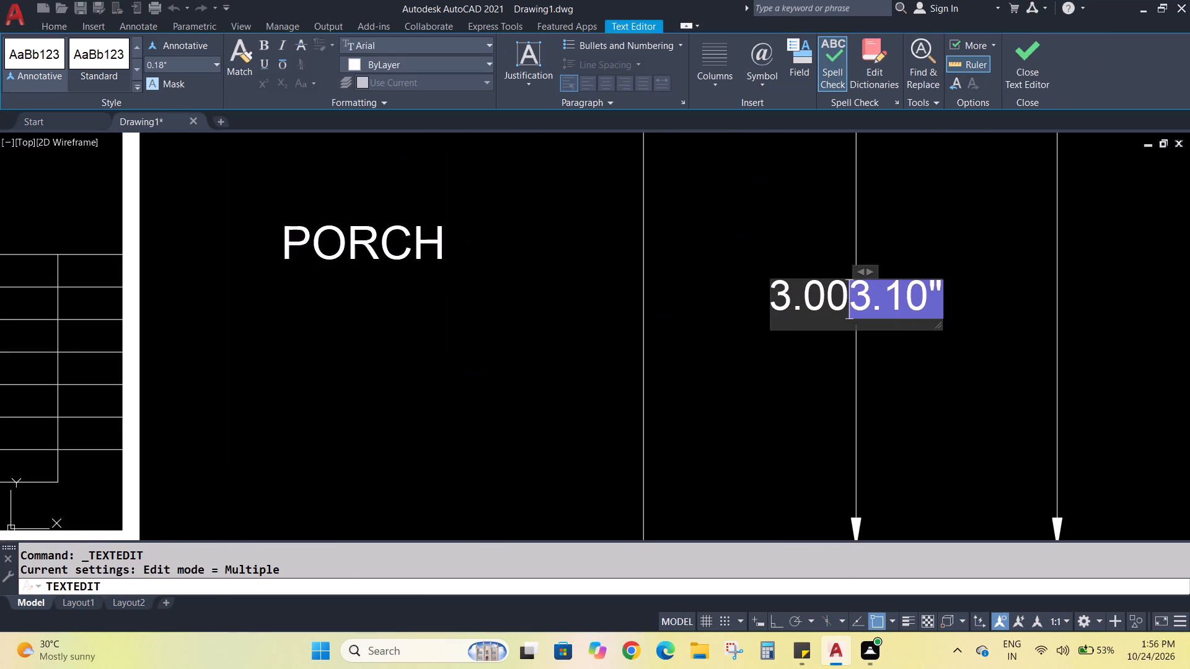
key(Right)
key(Right)
key(Right)
key(Right)
key(BackSpace)
key(BackSpace)
key(BackSpace)
key(BackSpace)
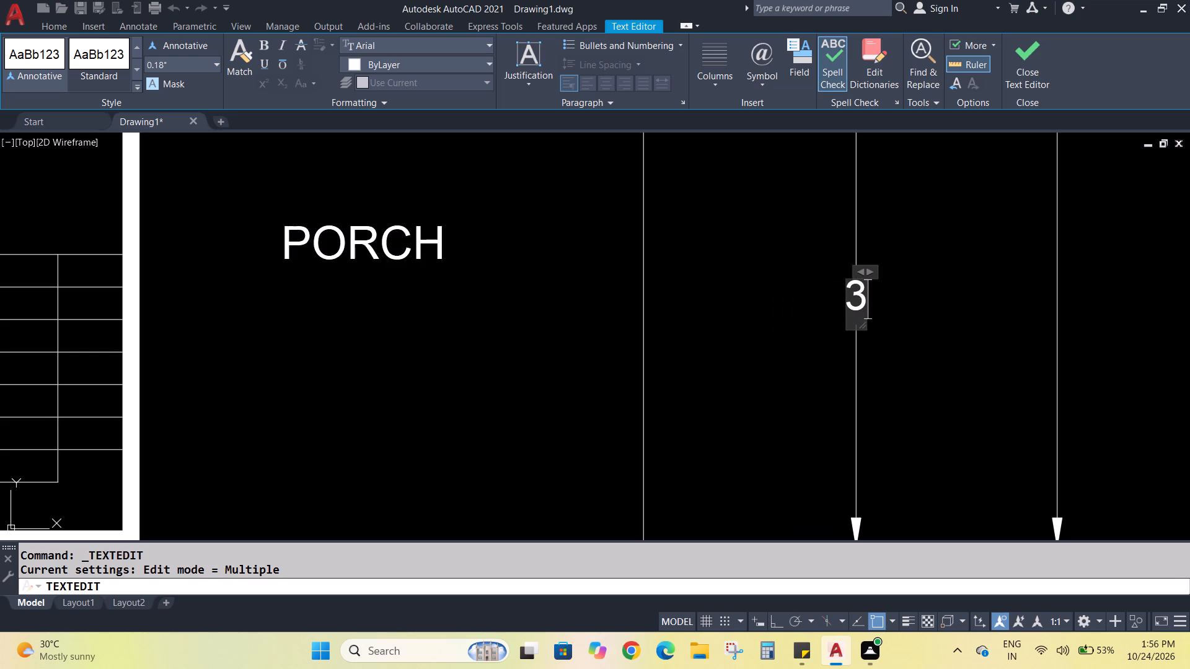
text(.00)
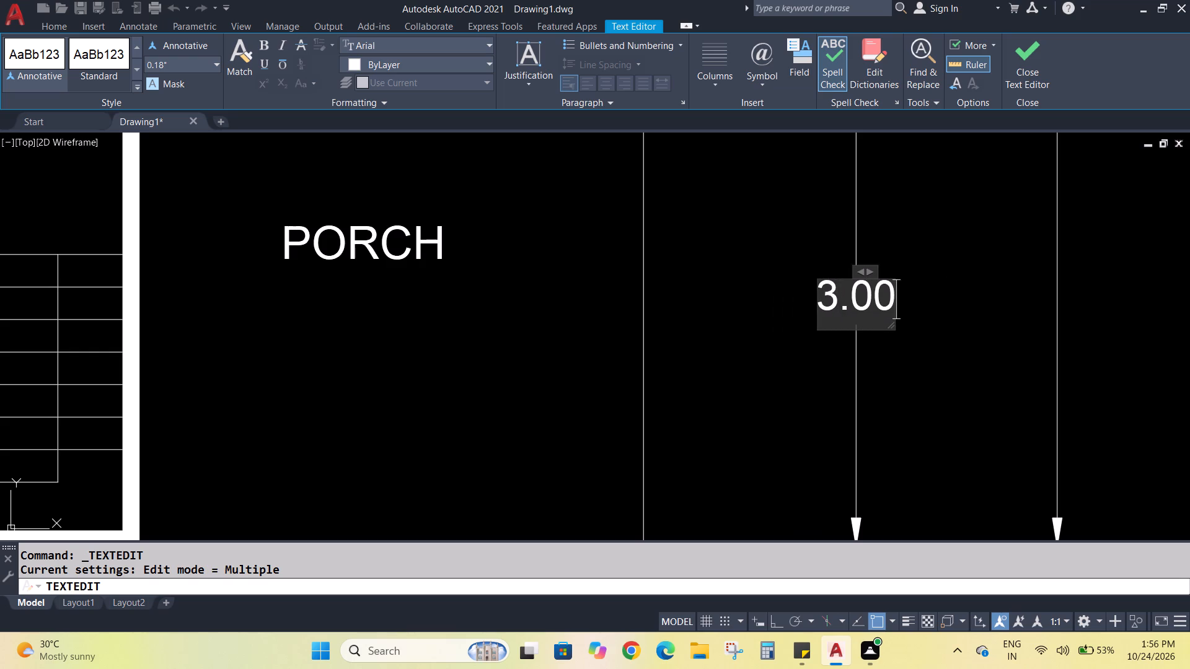
click(949, 330)
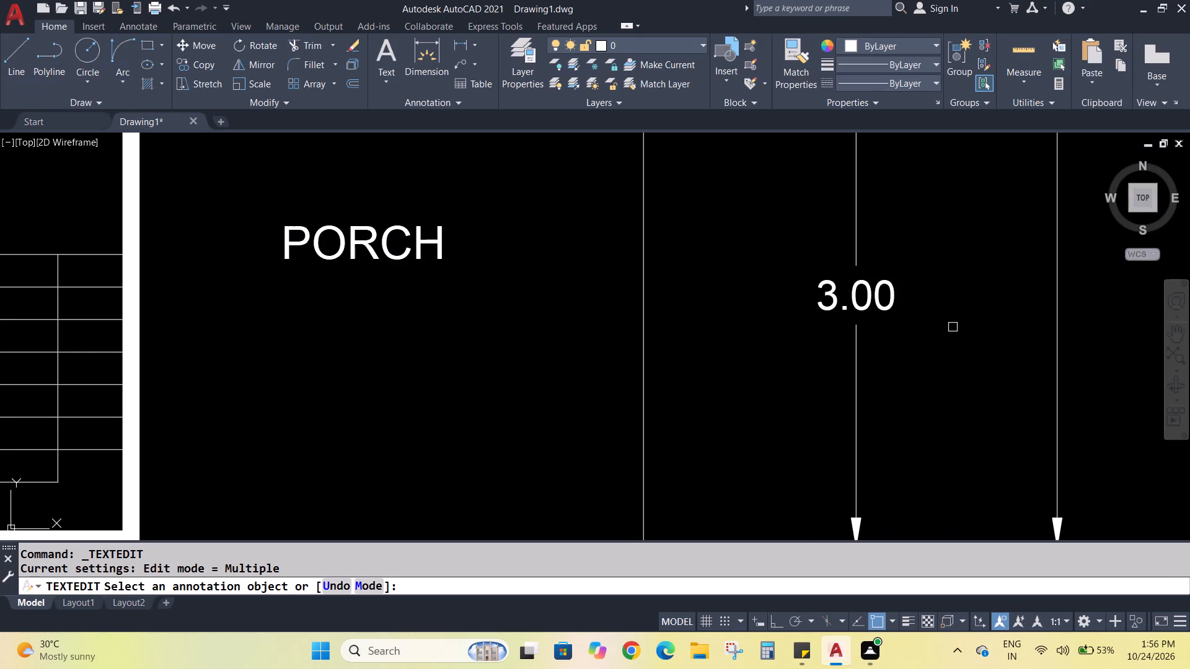
Add a vertical linear dimension along the LIVING AREA's east wall, in line with the PORCH's vertical dimension.
scroll(951, 300, down, 2)
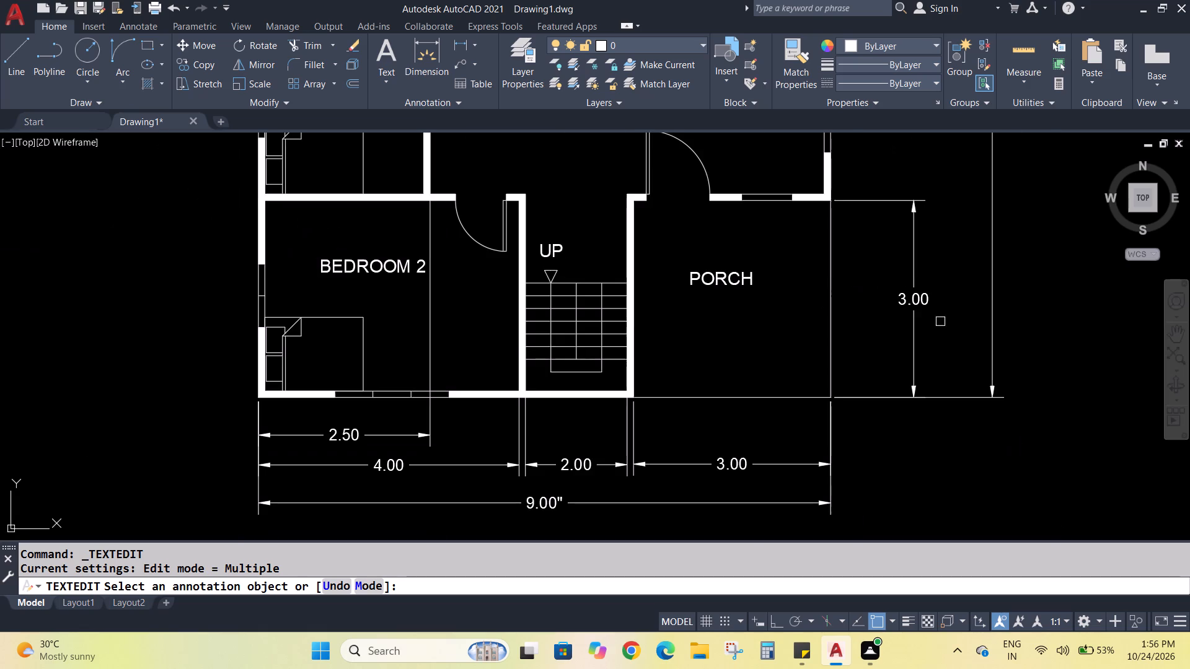
middle_drag(945, 242, 912, 530)
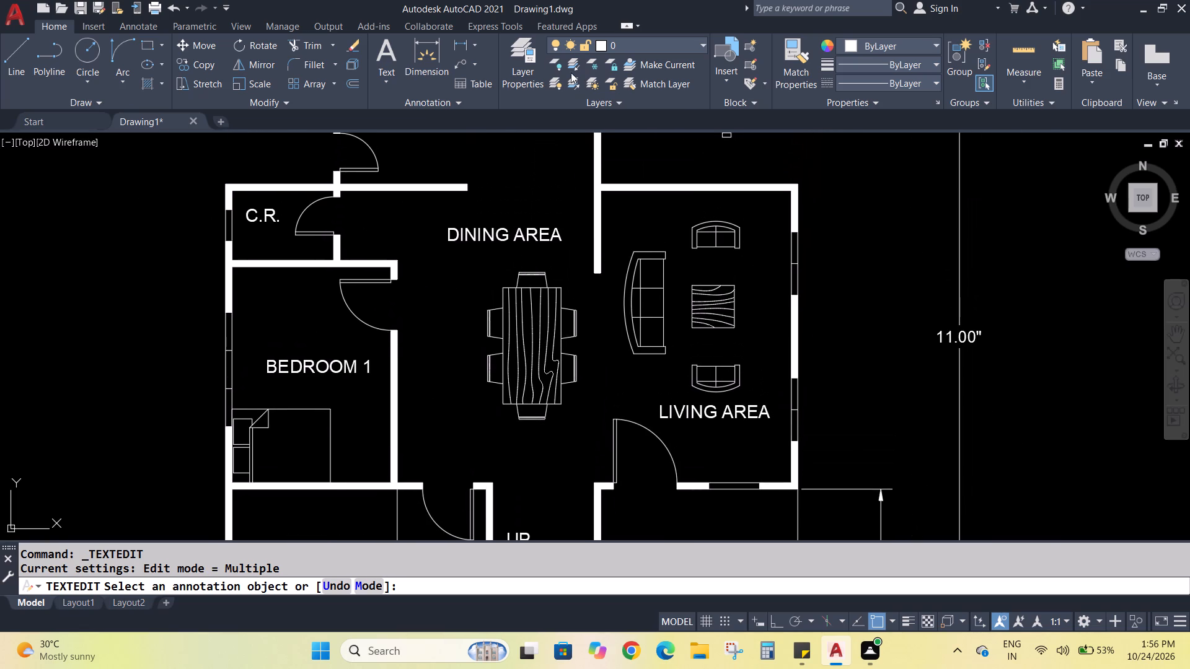
click(457, 45)
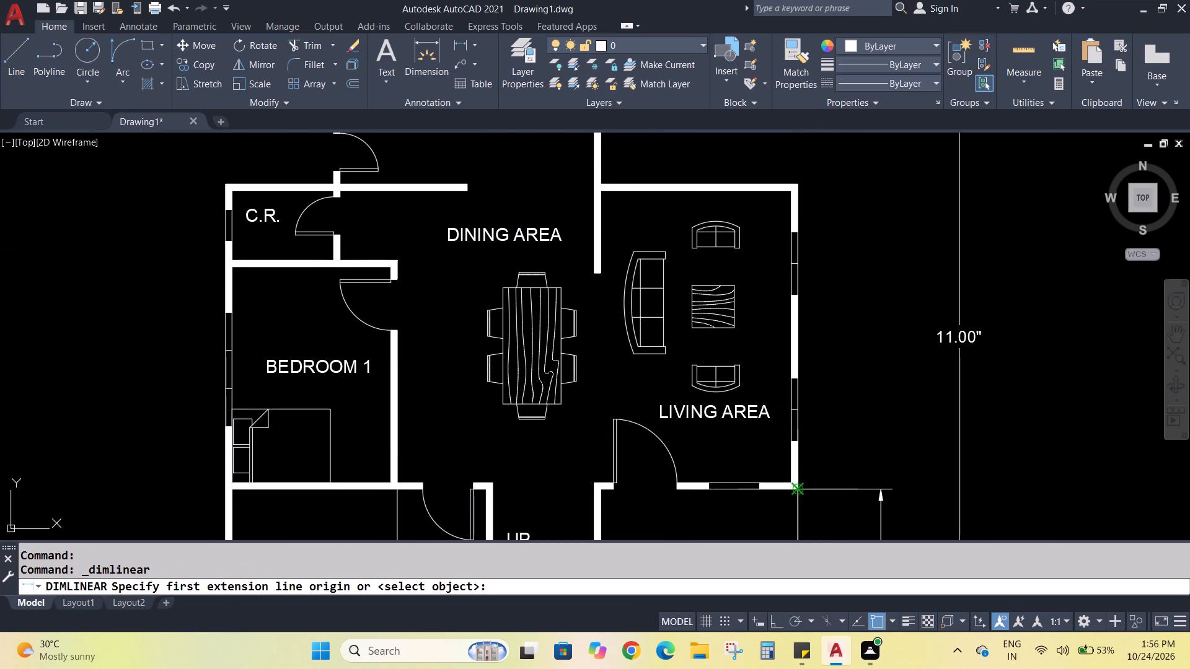
click(798, 488)
click(798, 182)
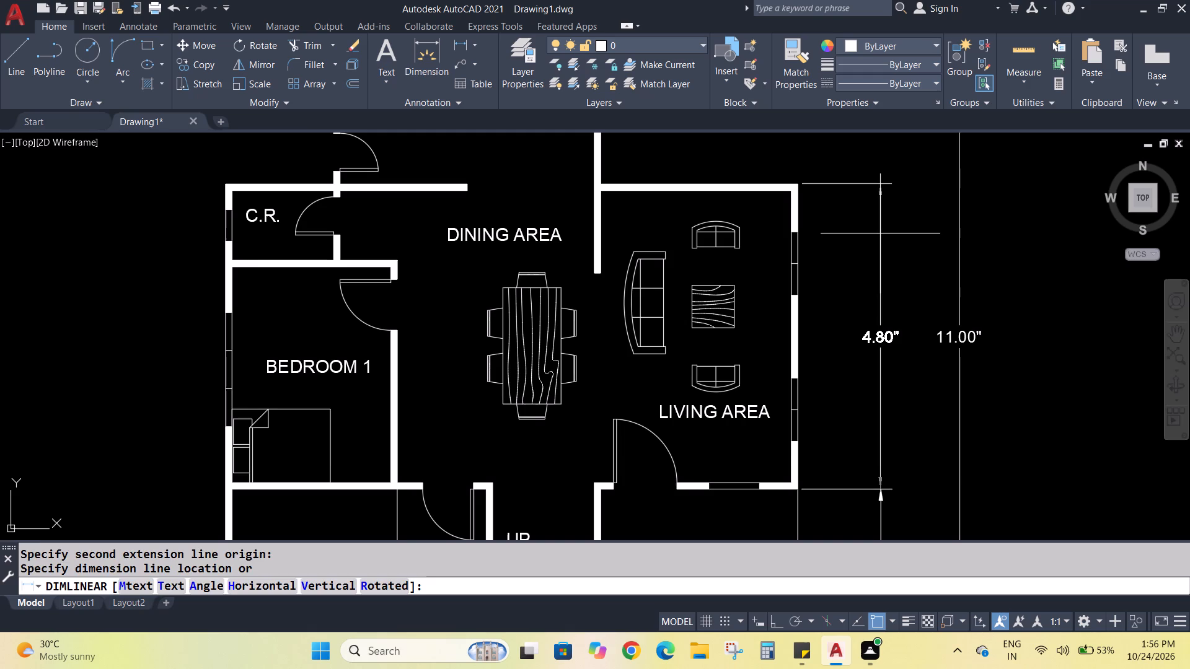
click(880, 234)
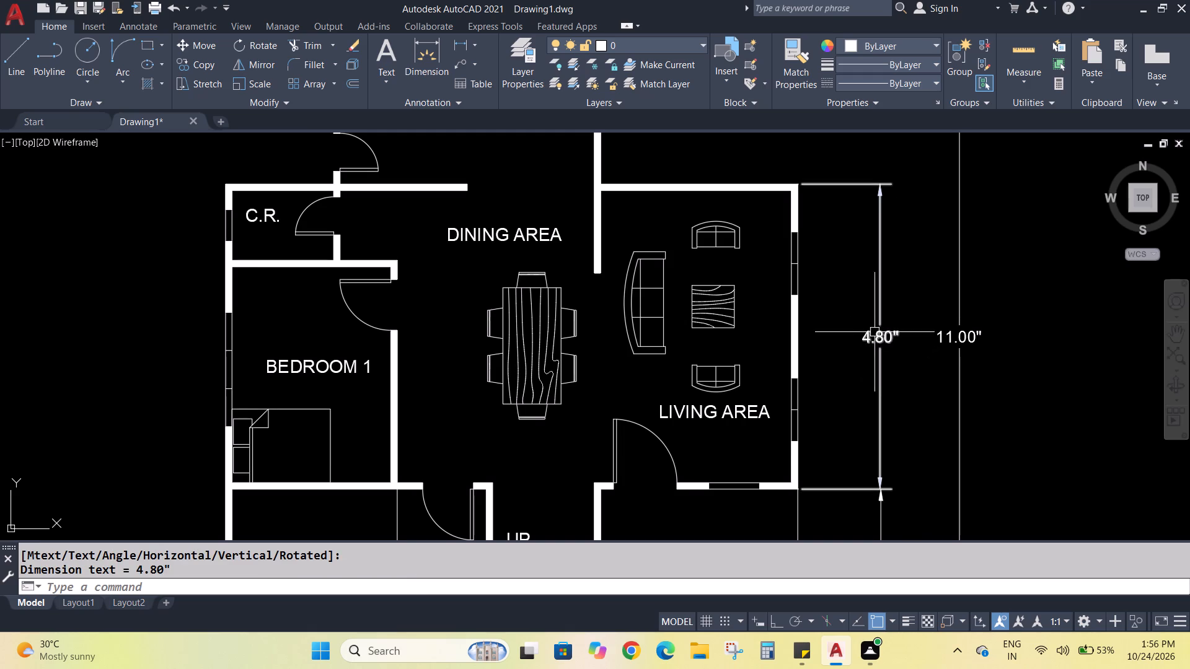
Replace the text of the LIVING AREA's vertical dimension with 5.00.
click(879, 334)
click(879, 334)
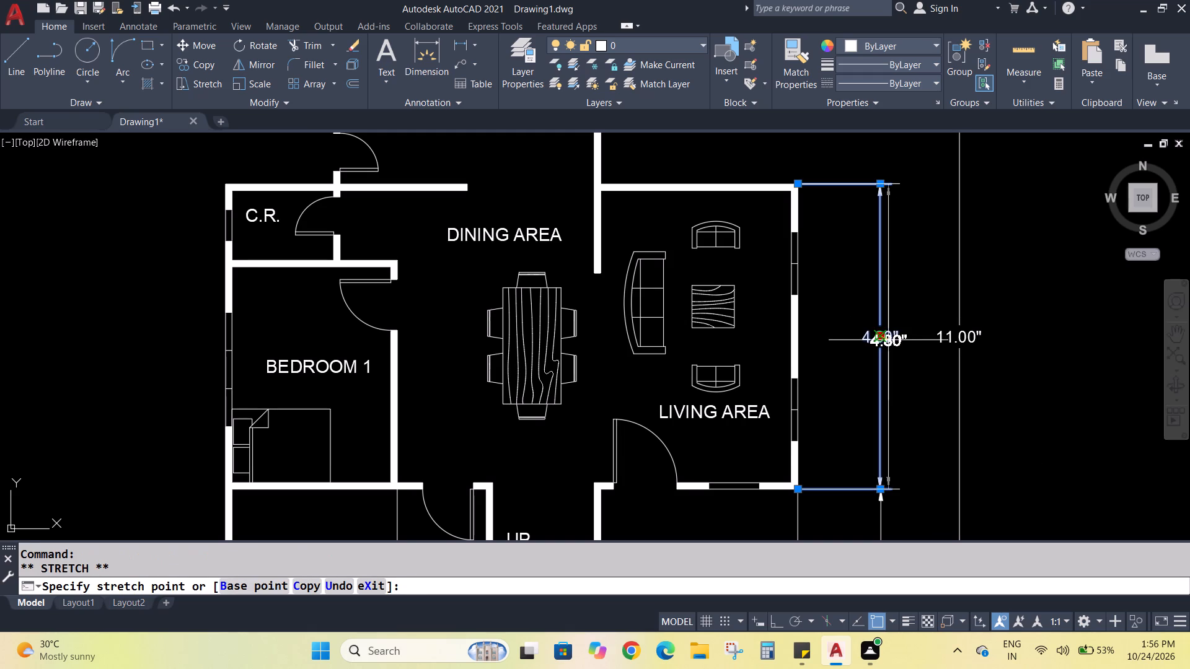
key(Escape)
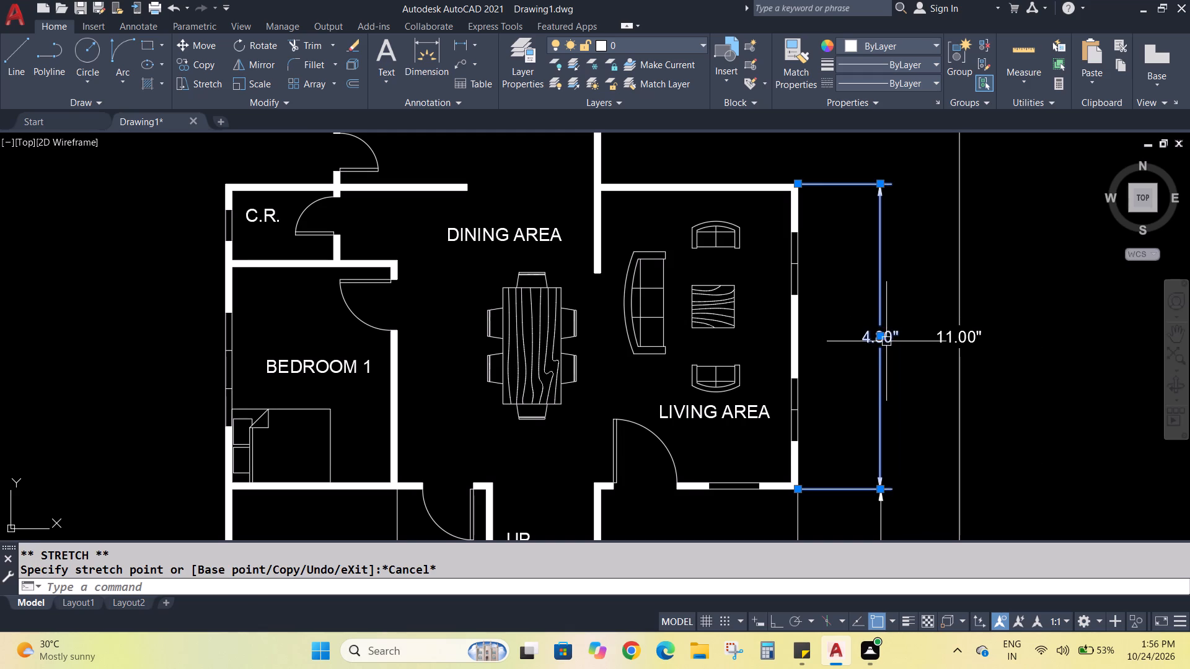
double_click(886, 340)
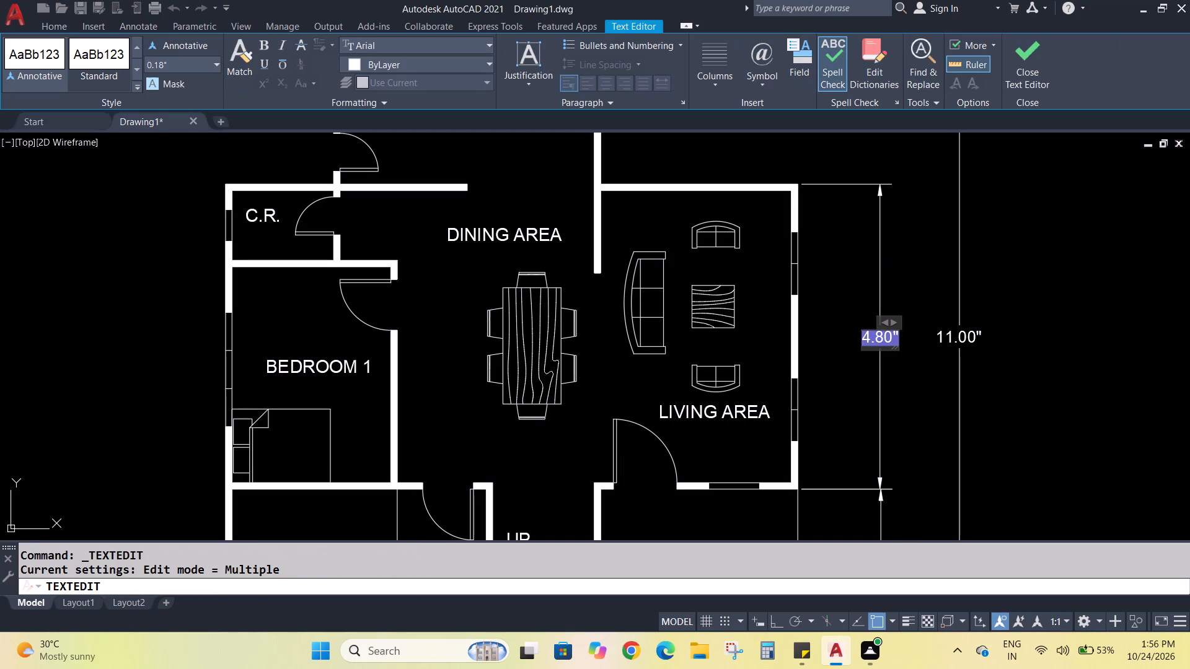
key(5)
key(Right)
key(BackSpace)
key(BackSpace)
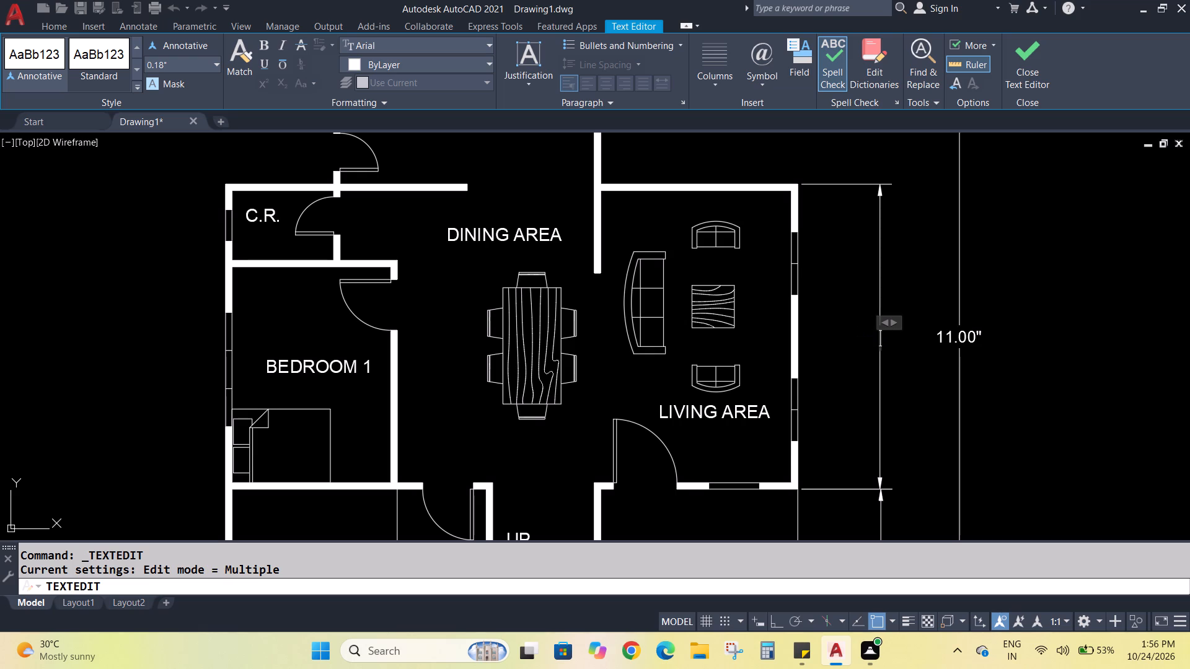
key(5)
text(.00)
click(918, 377)
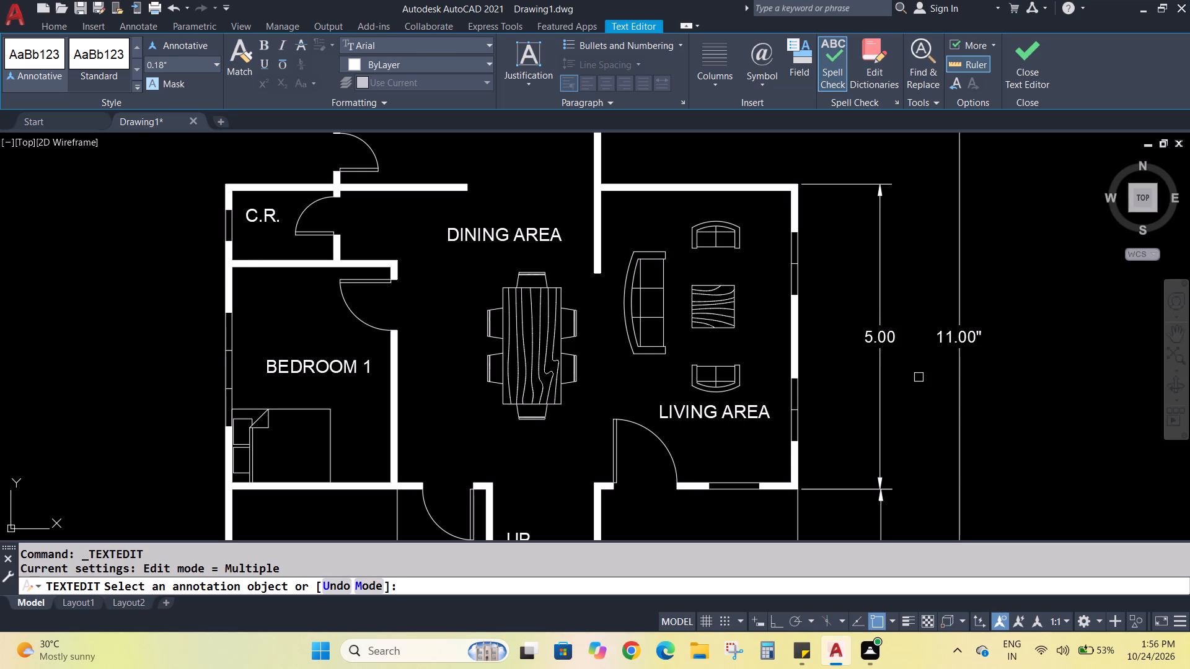
Add a vertical linear dimension for the KITCHEN's east wall down to the LIVING AREA's north wall, in line with the LIVING AREA's vertical dimension.
middle_drag(914, 214, 889, 445)
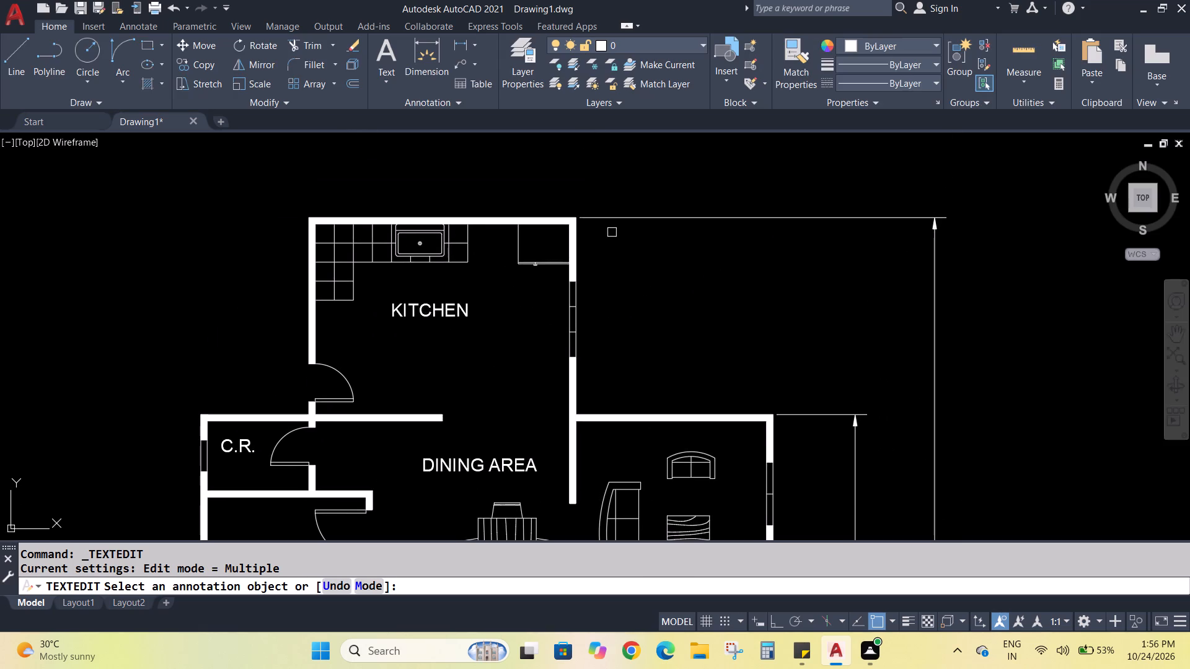
click(456, 42)
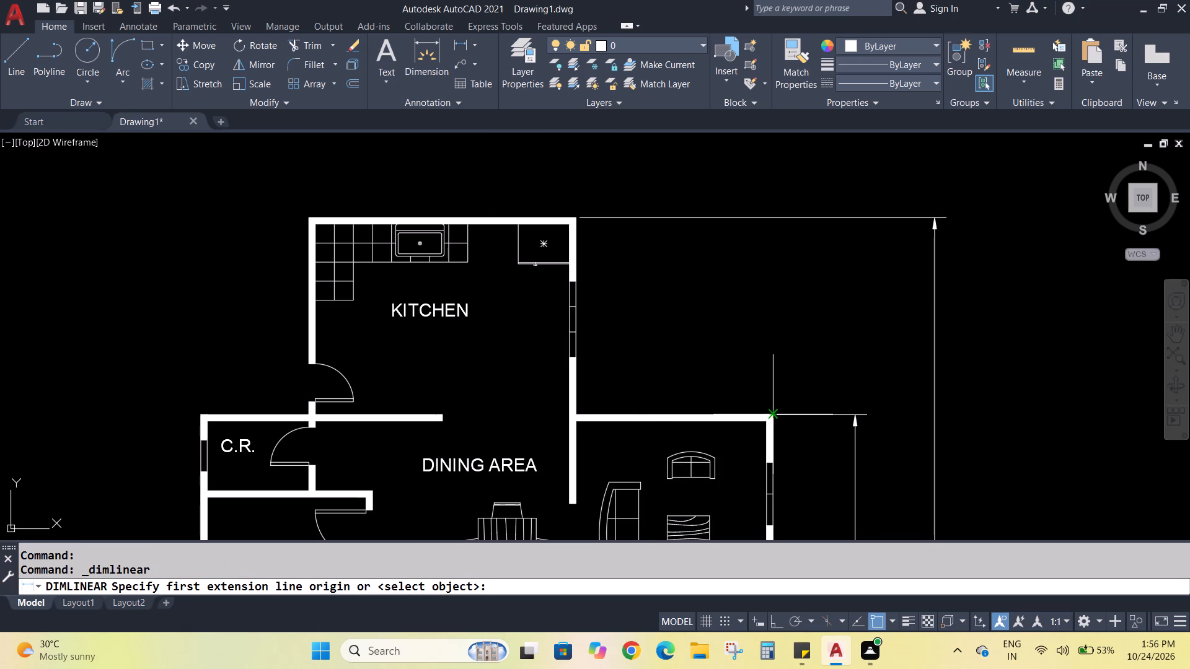
click(575, 413)
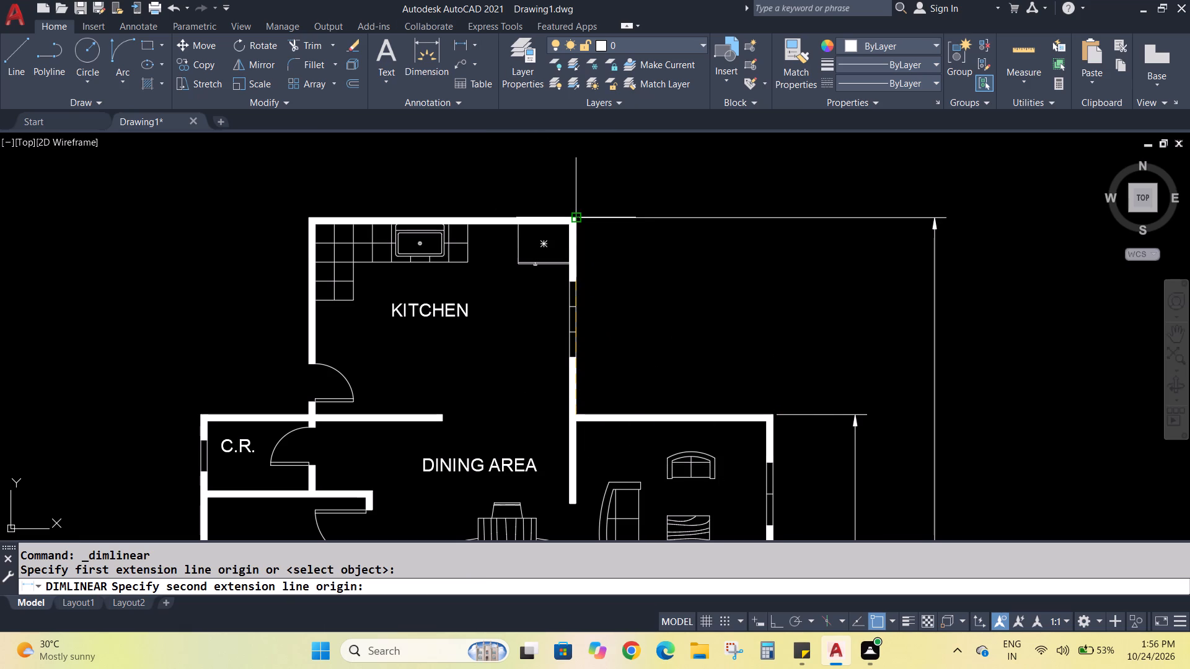
click(578, 221)
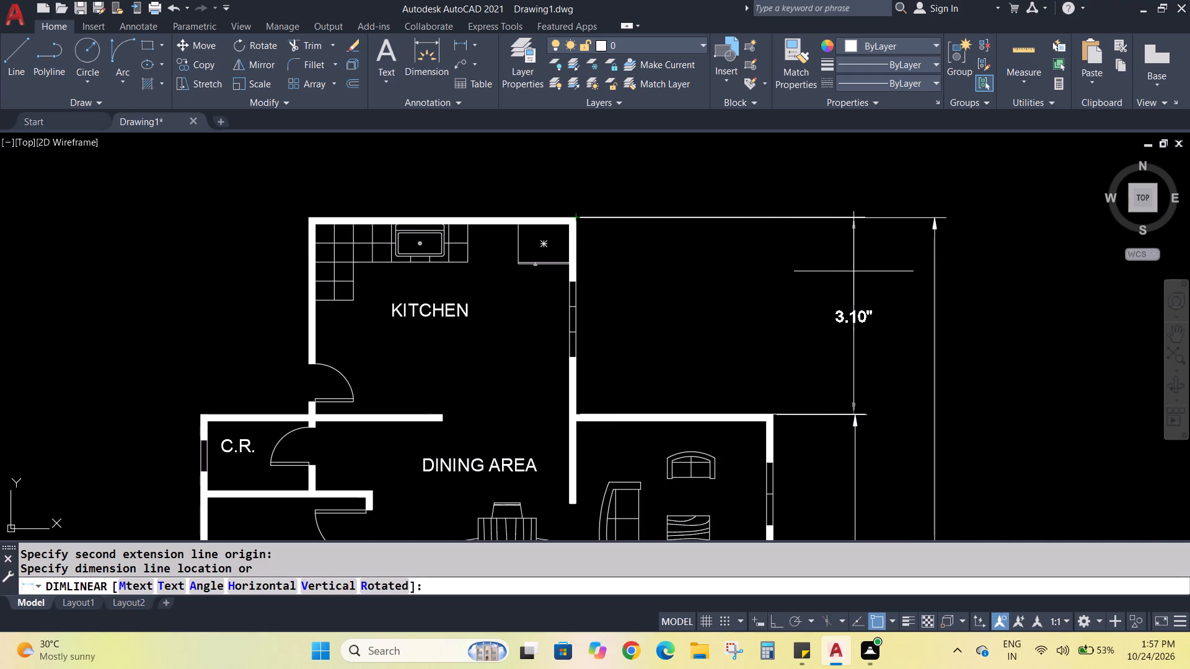
click(853, 271)
Replace the text of the KITCHEN's vertical dimension with 3.00.
click(855, 316)
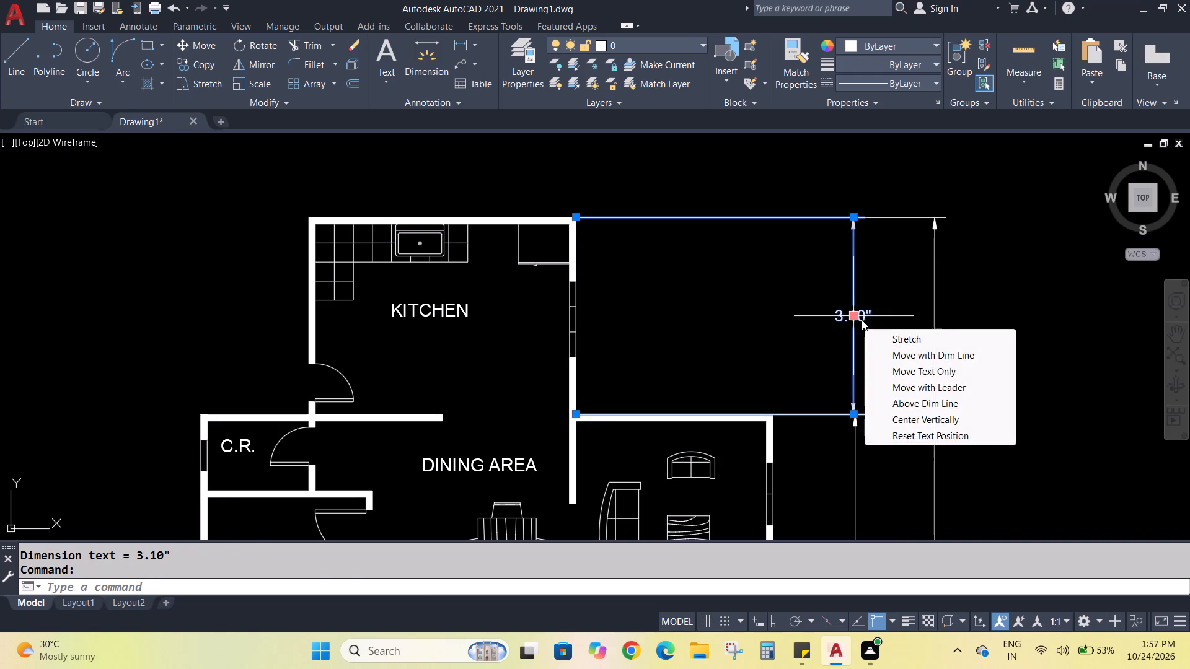
click(862, 320)
double_click(862, 320)
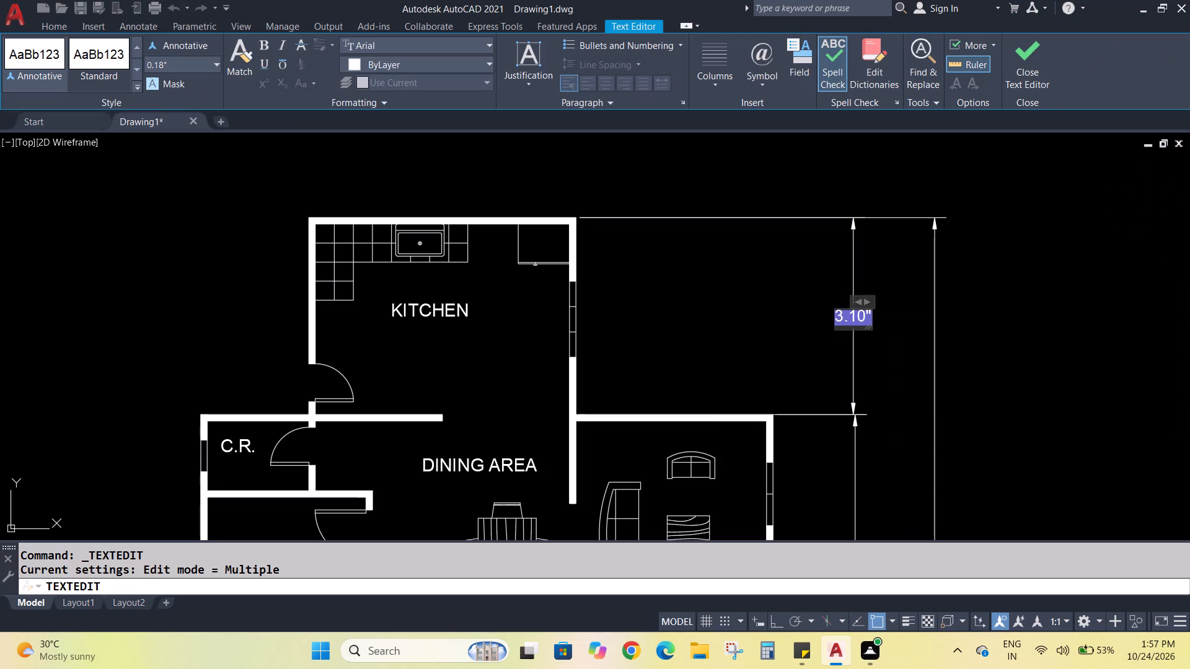
key(3)
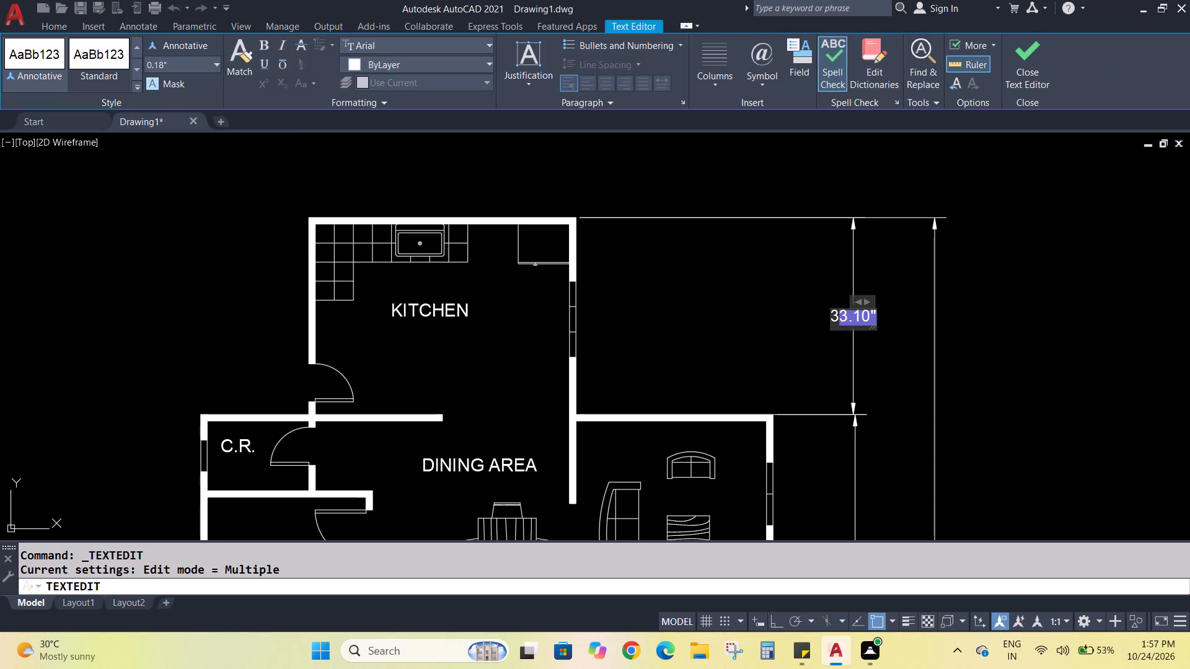
text(.00)
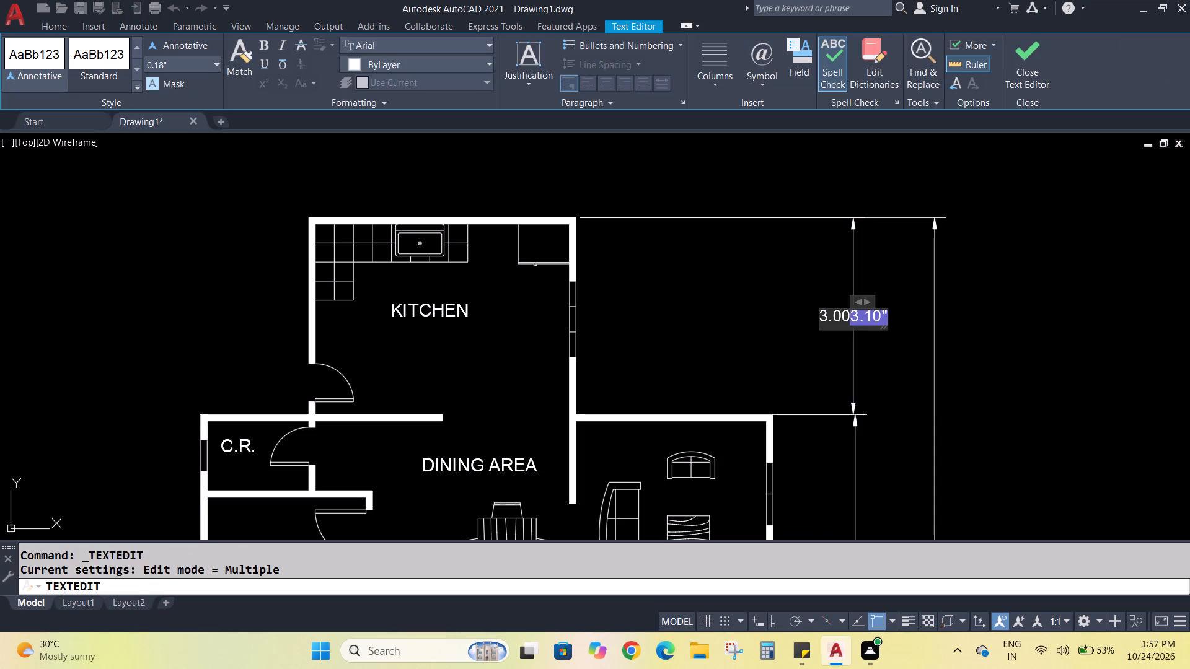
key(BackSpace)
key(BackSpace)
key(BackSpace)
key(BackSpace)
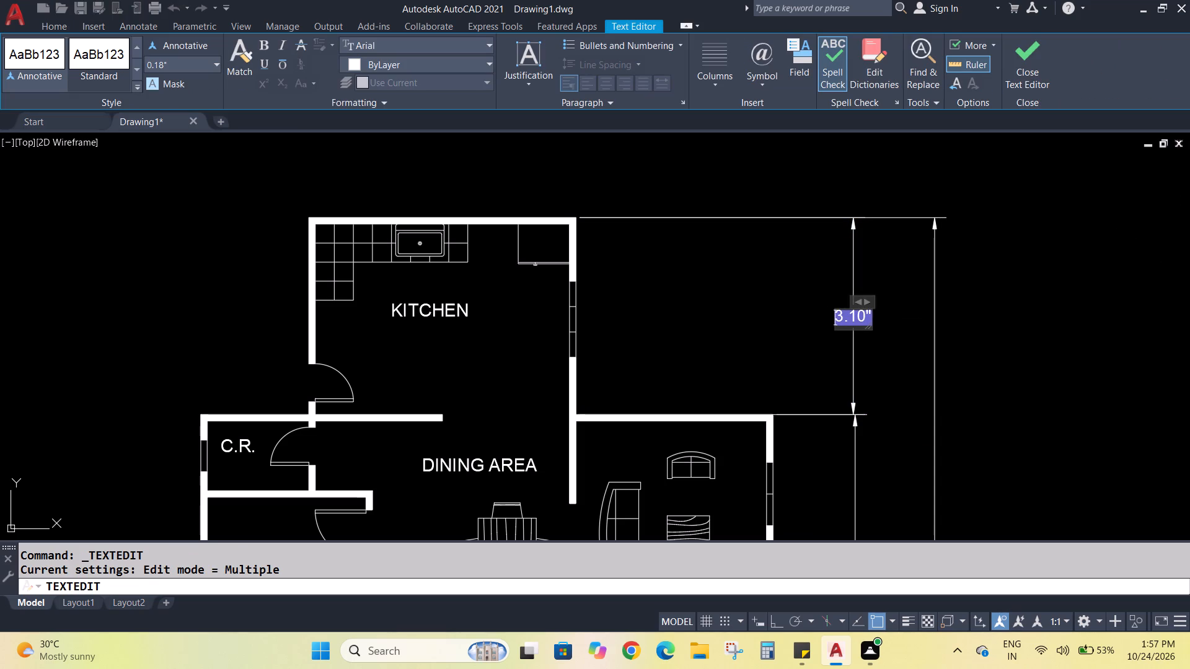
key(BackSpace)
key(BackSpace)
key(BackSpace)
key(Delete)
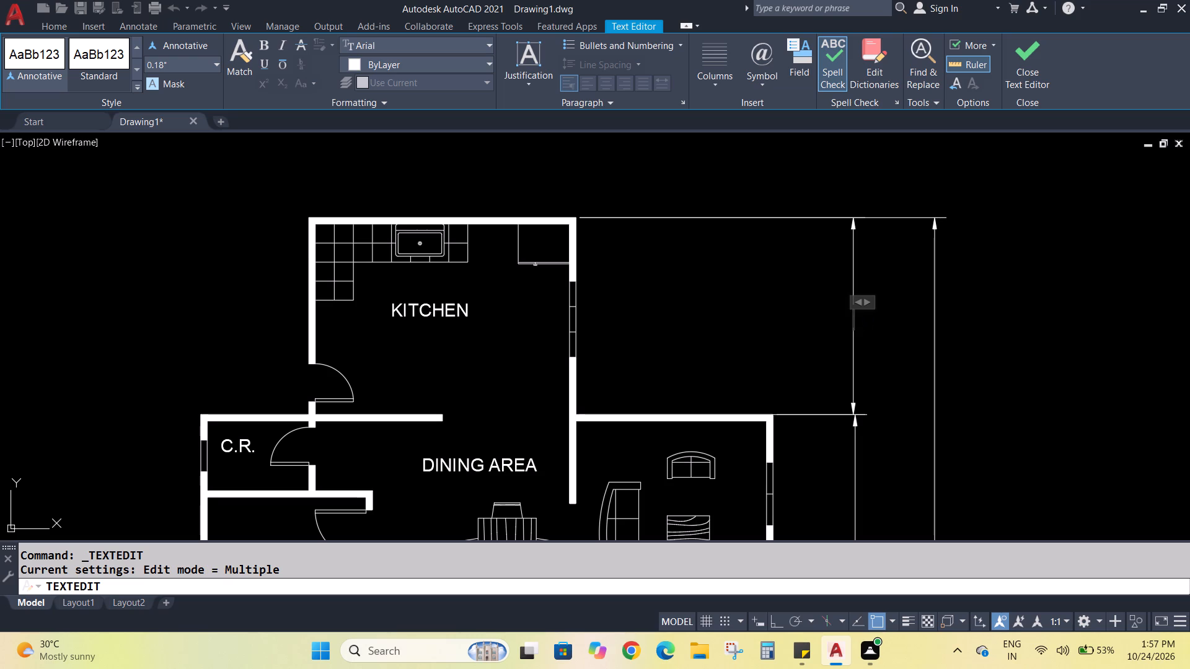
key(3)
text(.00)
click(884, 345)
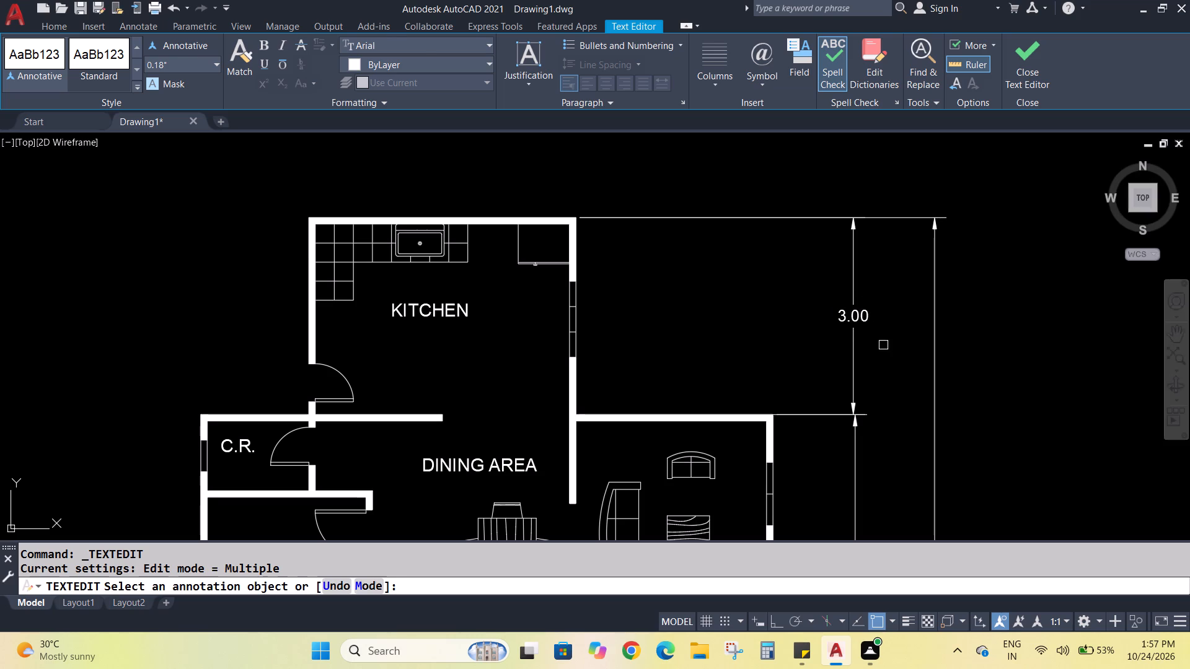
Add a horizontal linear dimension from the LIVING AREA's northeast corner to the KITCHEN's northeast corner, placed north of the plan.
scroll(870, 337, down, 1)
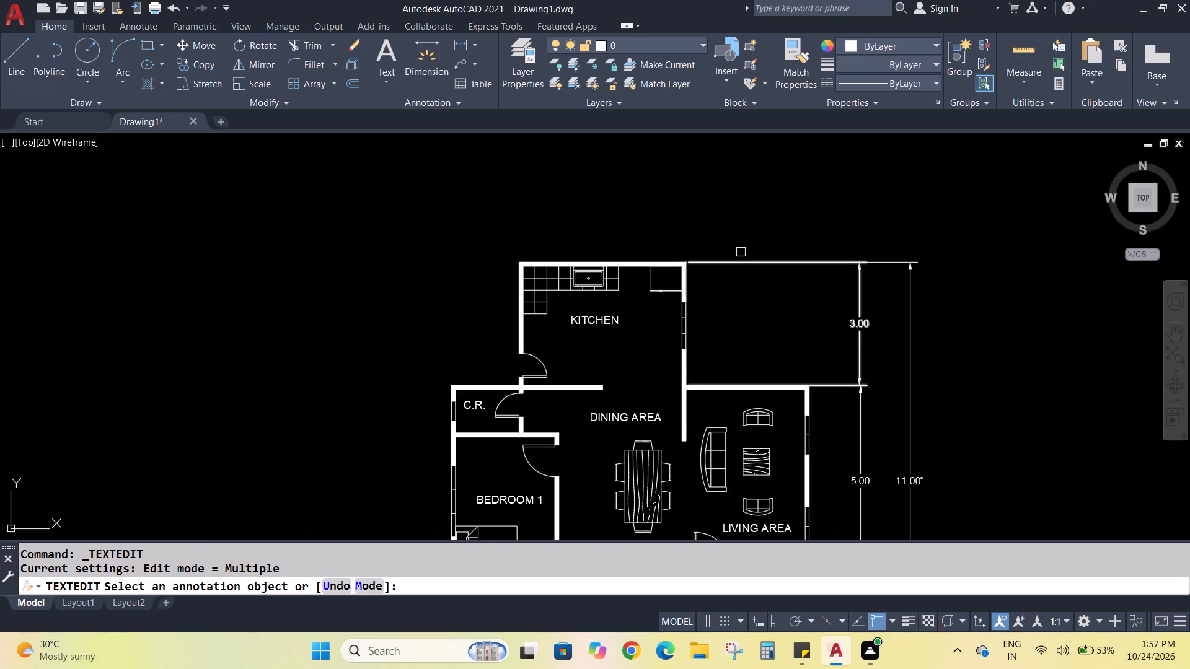
scroll(734, 208, up, 1)
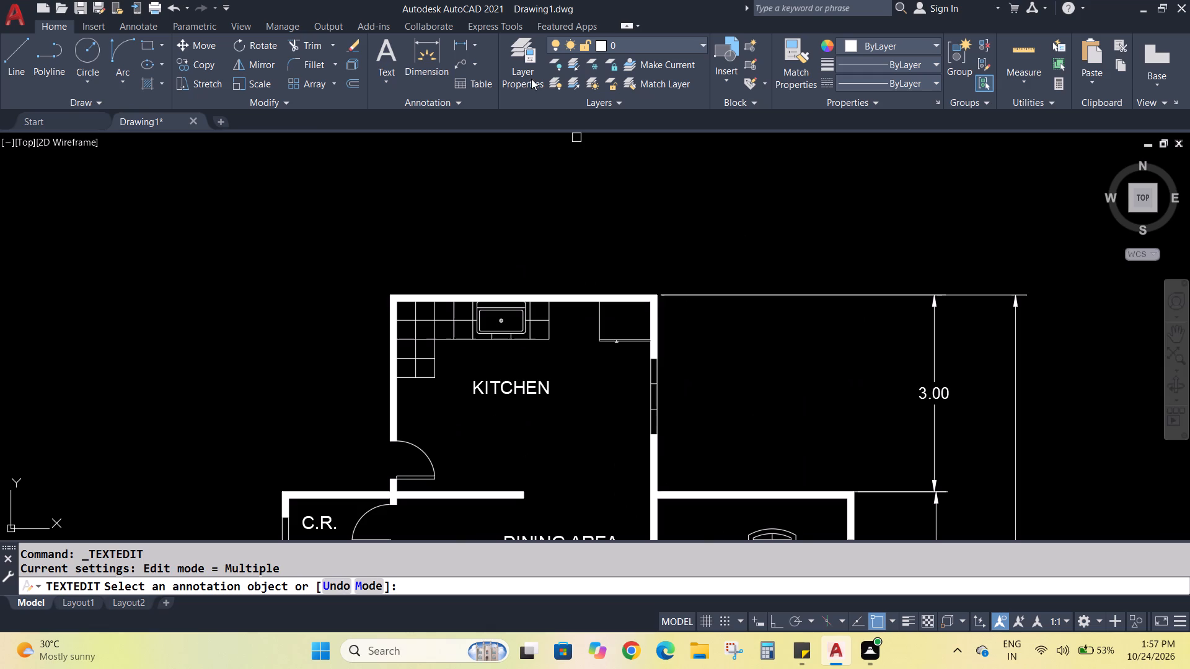
click(459, 43)
click(856, 493)
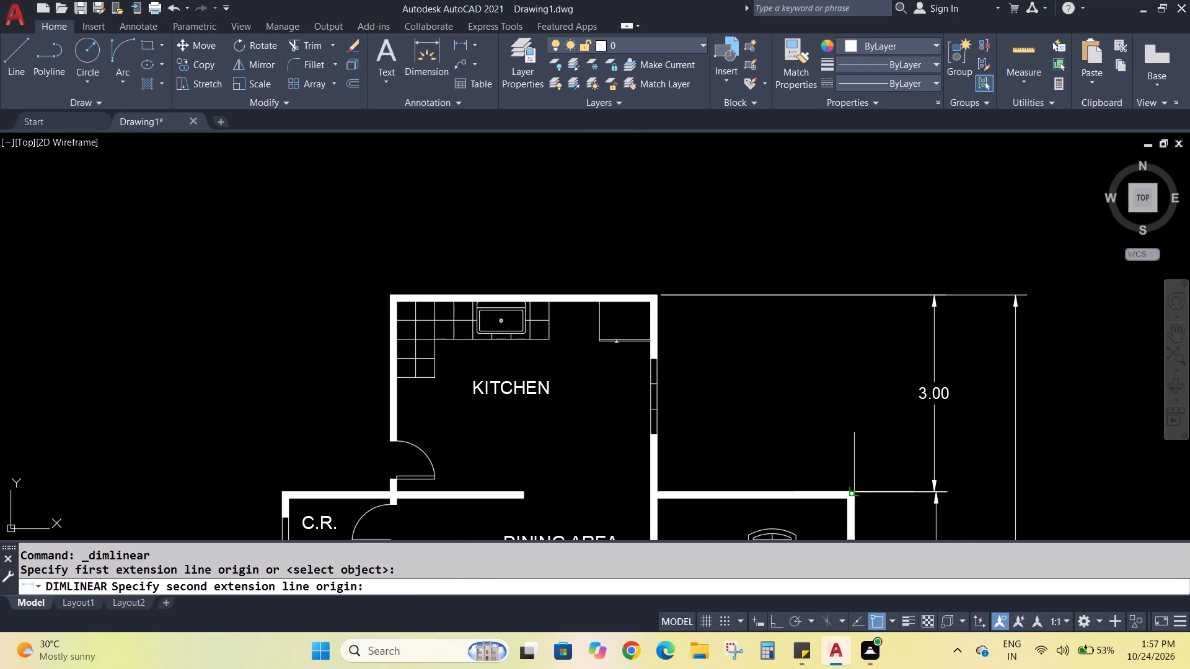
click(661, 298)
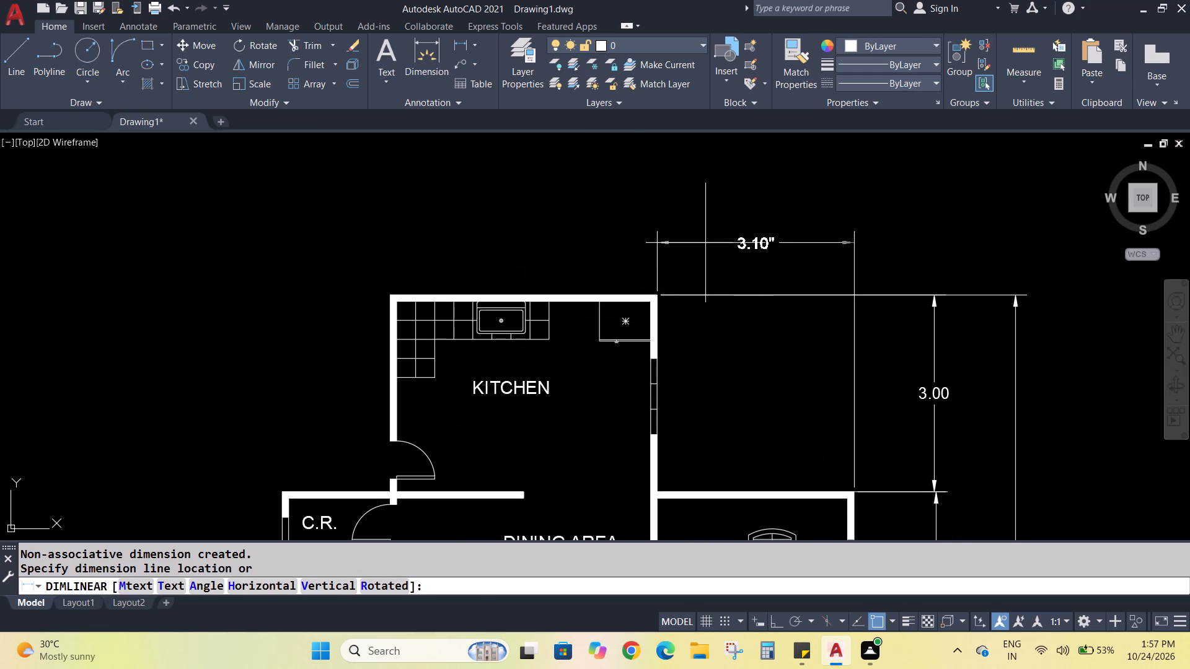
click(710, 234)
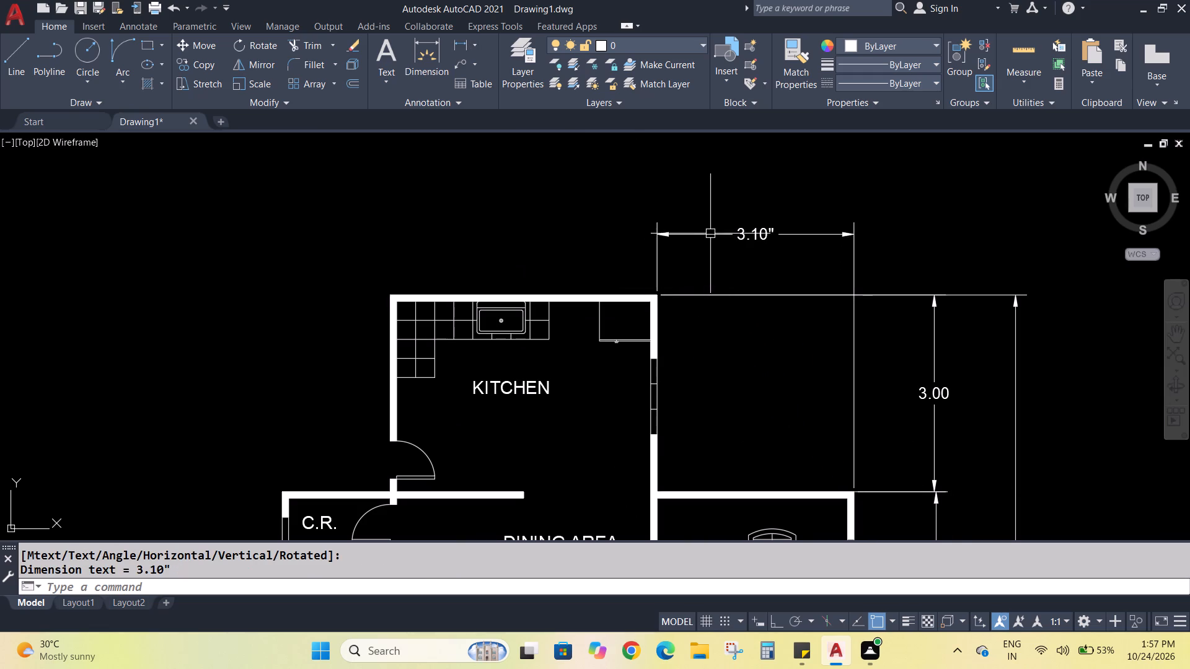
Replace the text of the LIVING AREA's horizontal dimension north of the plan with 3.00.
double_click(752, 234)
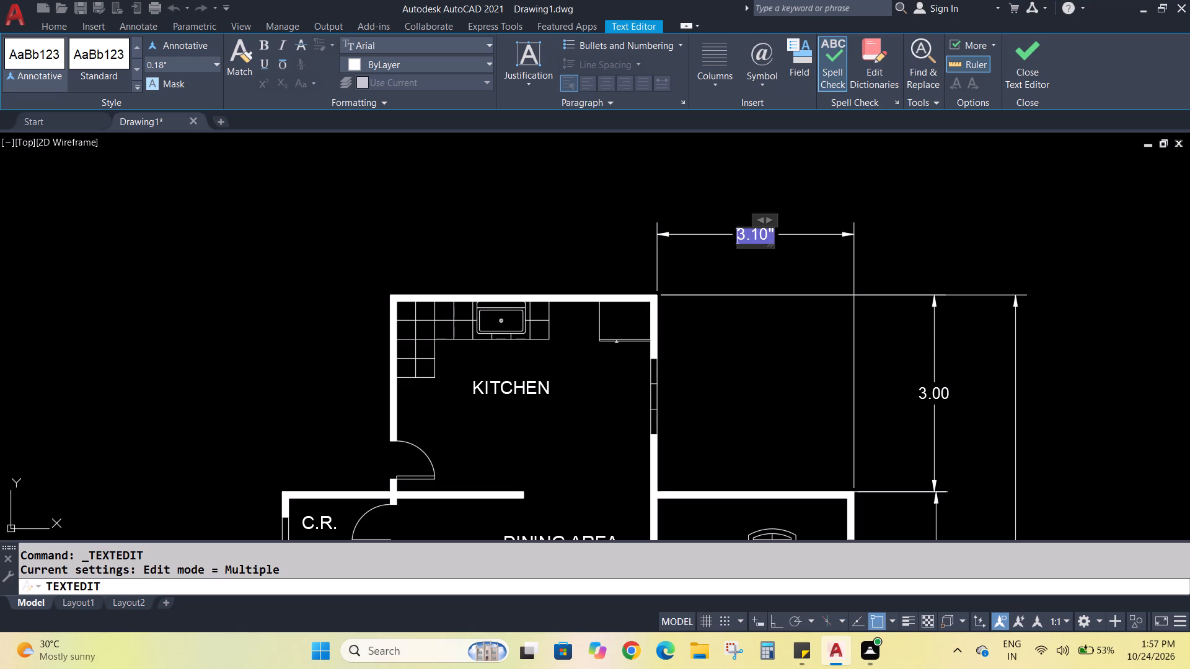
double_click(755, 238)
text(3.00)
click(791, 273)
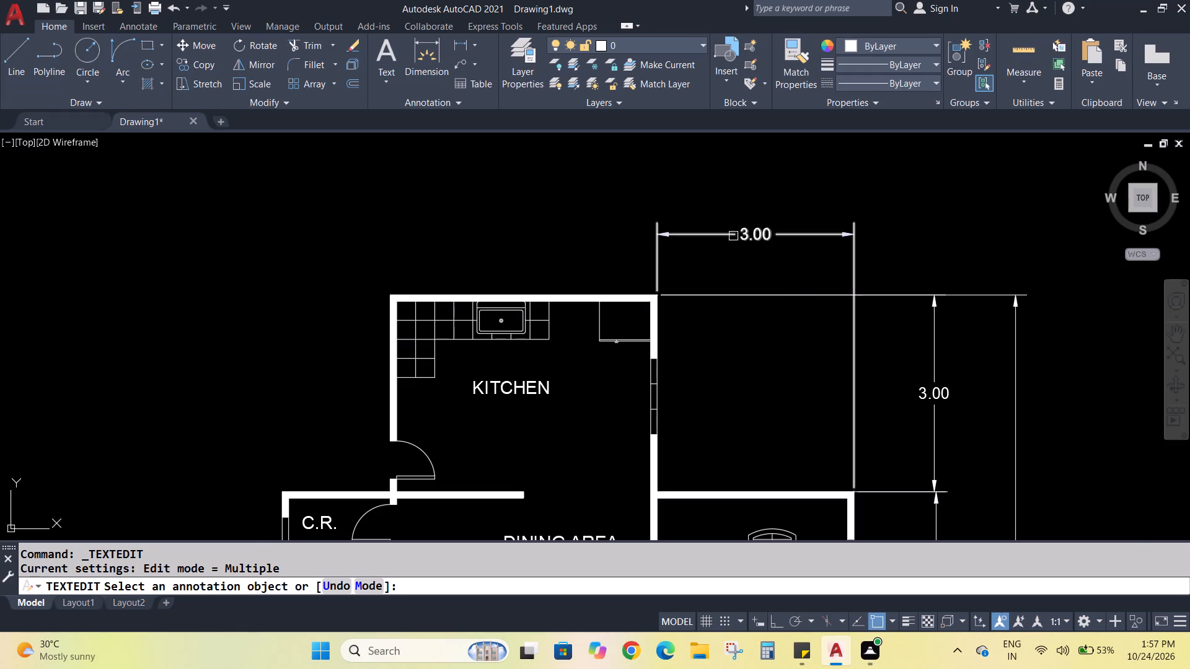
Add a horizontal linear dimension across the KITCHEN's north wall, in line with the LIVING AREA's horizontal dimension.
scroll(588, 243, up, 1)
middle_drag(589, 245, 748, 252)
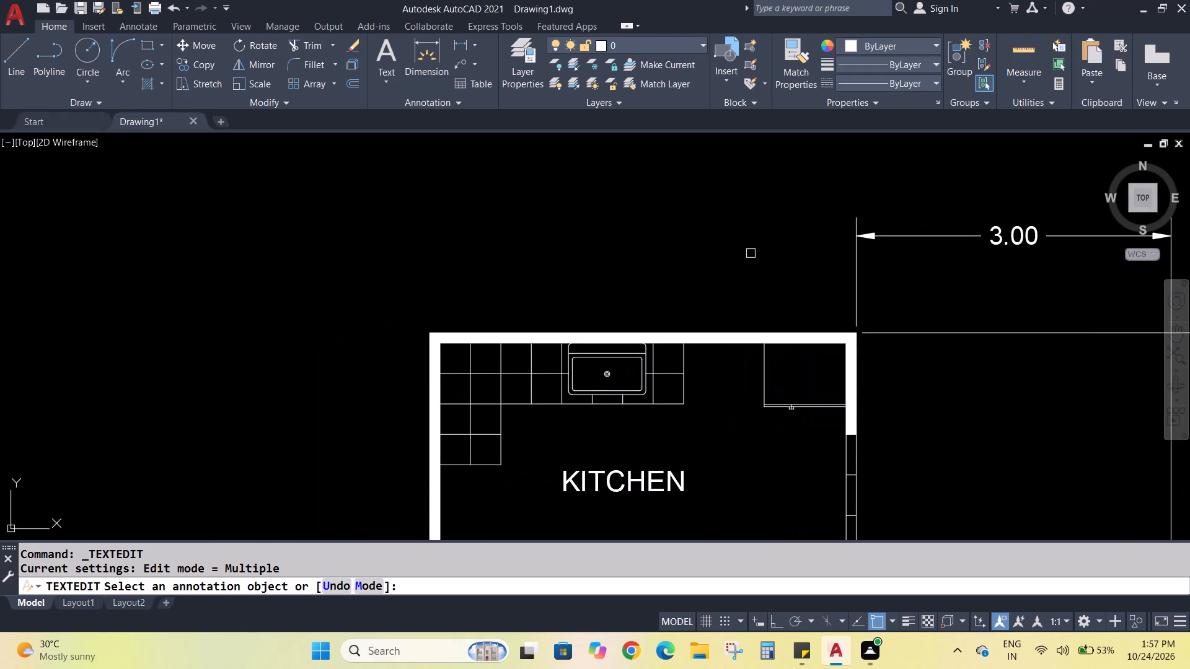
click(465, 43)
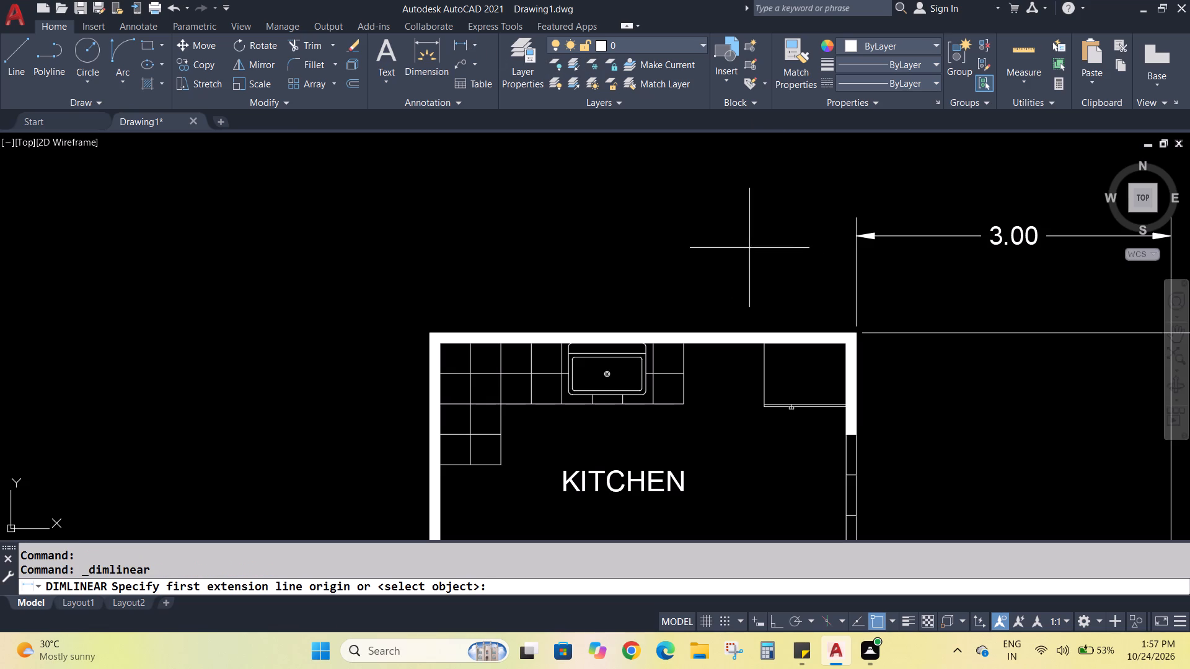
click(855, 331)
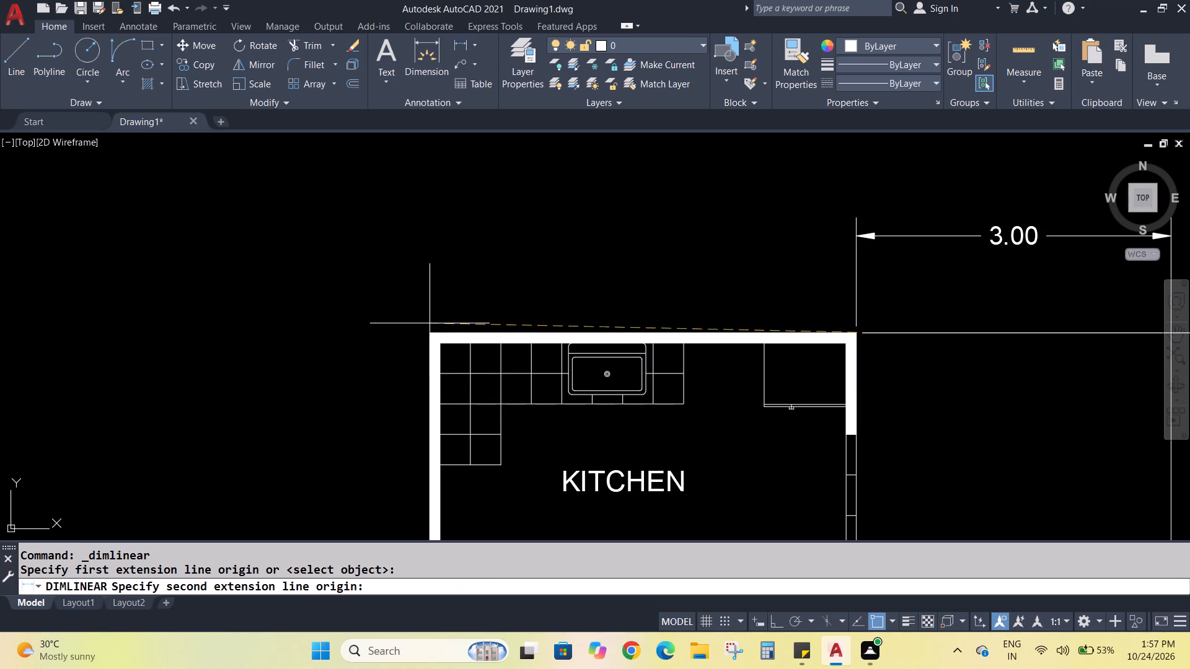
click(429, 334)
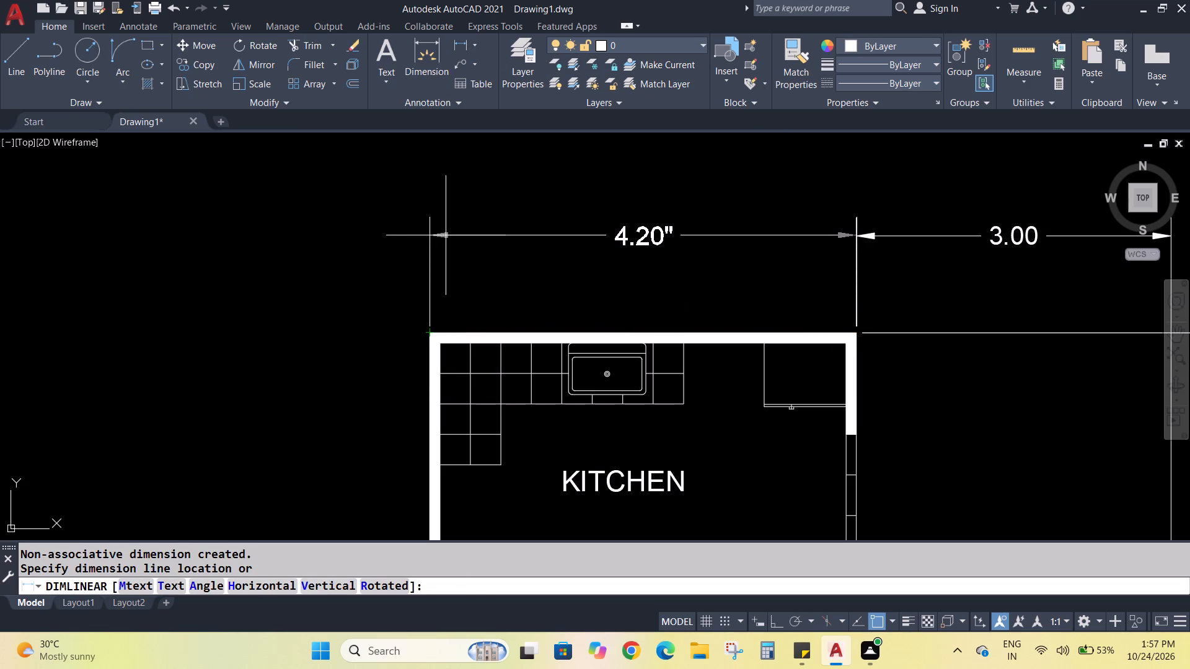
click(446, 235)
Replace the text of the KITCHEN's horizontal dimension with 4.00.
double_click(635, 241)
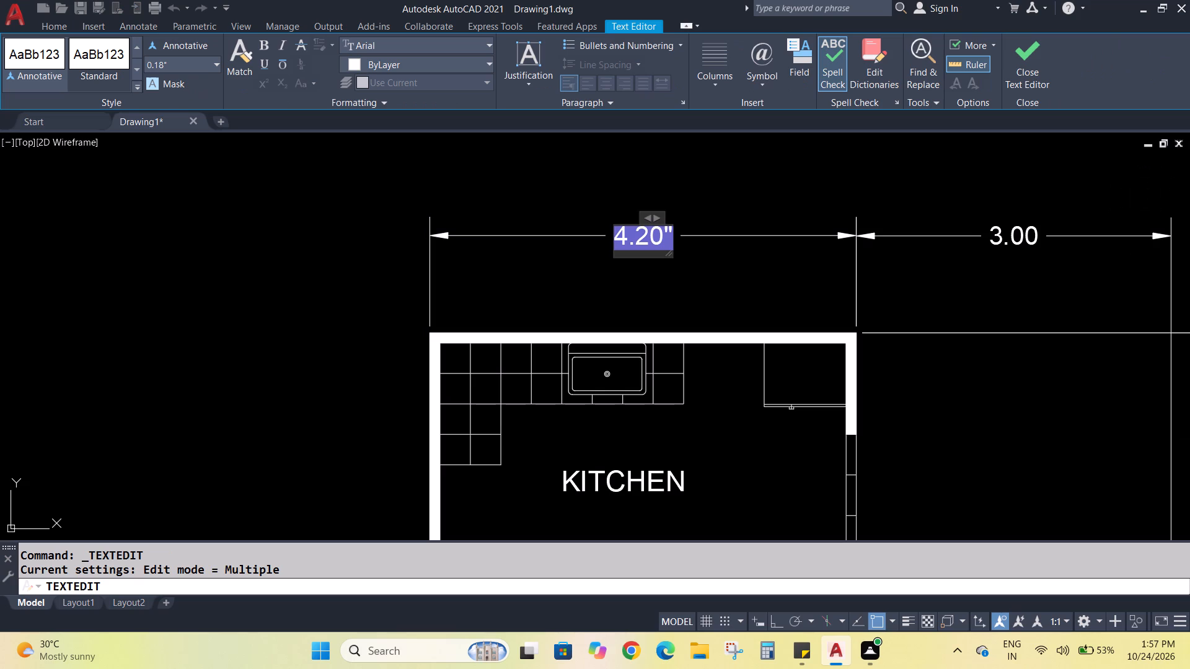
click(661, 237)
key(4)
text(.00)
click(685, 222)
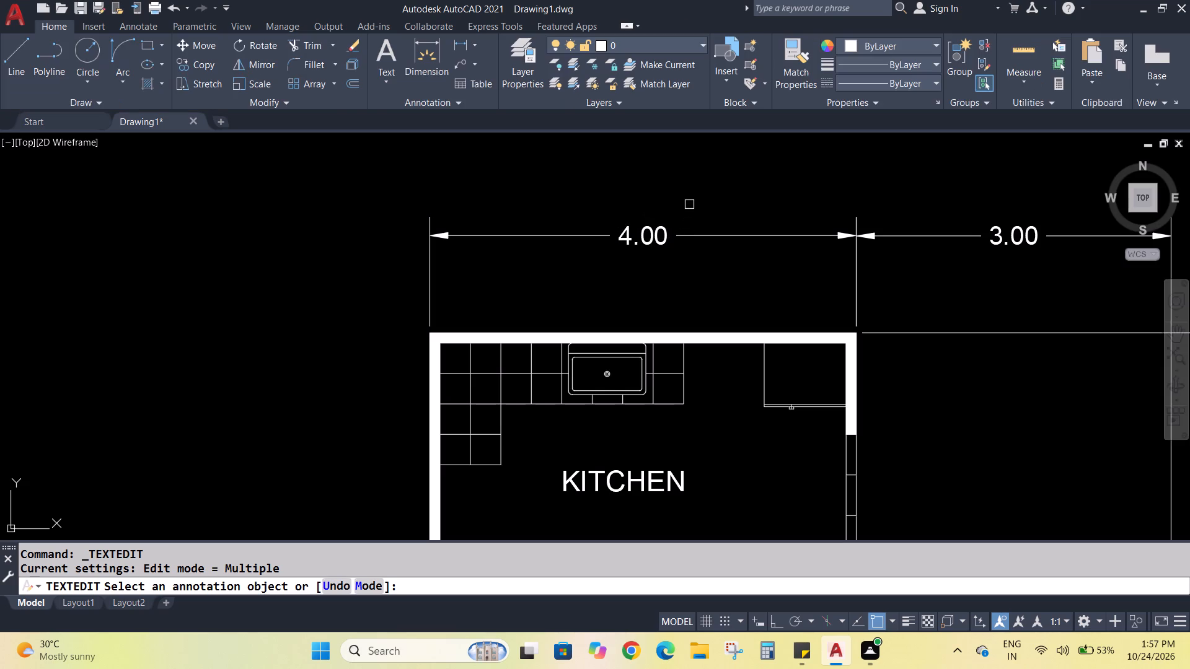
Add a horizontal linear dimension from the KITCHEN's northwest corner to the C.R.'s northwest corner, in line with the KITCHEN's horizontal dimension.
middle_drag(598, 287, 831, 244)
scroll(831, 244, down, 1)
middle_drag(689, 321, 681, 320)
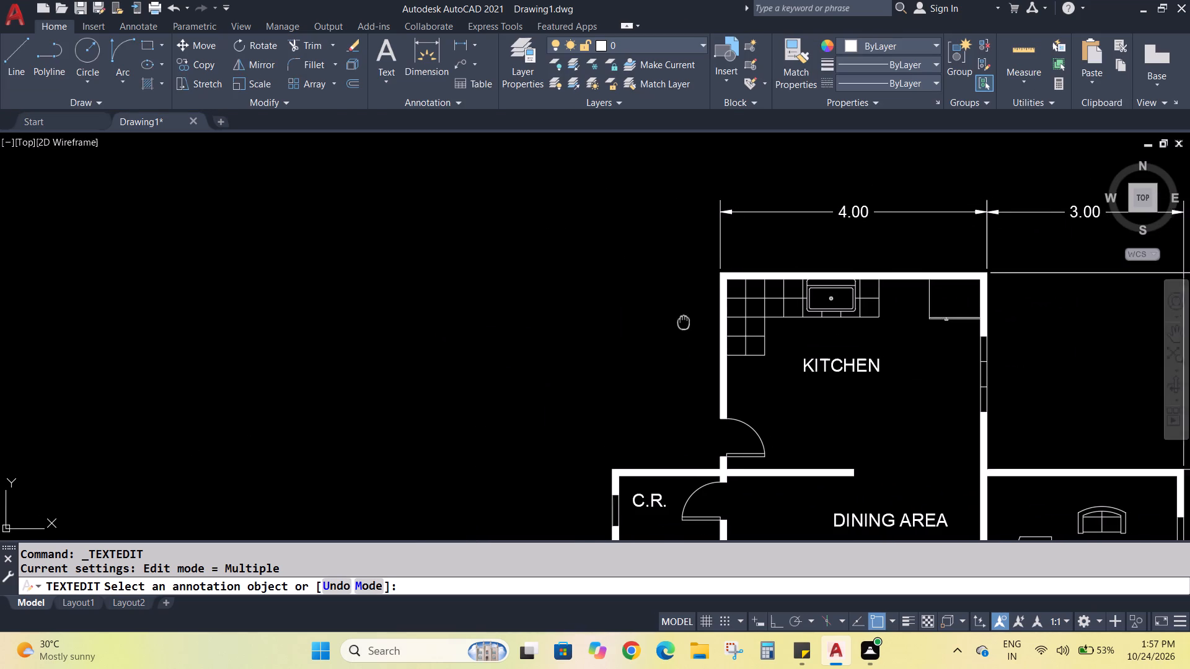
middle_drag(681, 320, 650, 295)
click(459, 48)
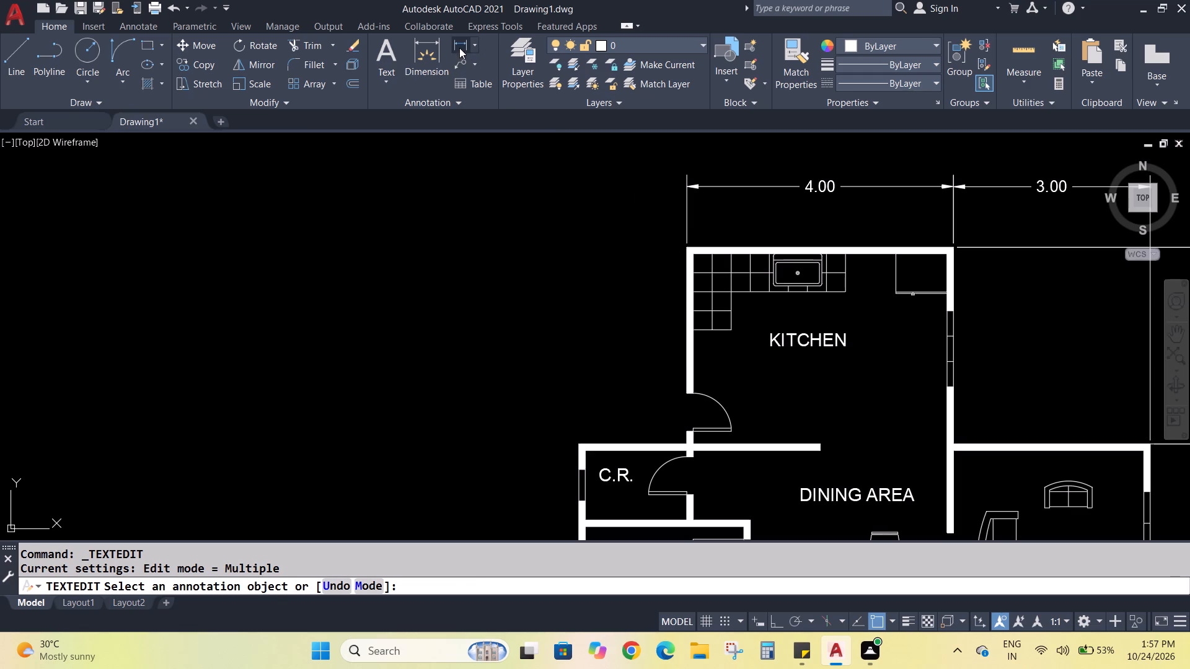
click(685, 249)
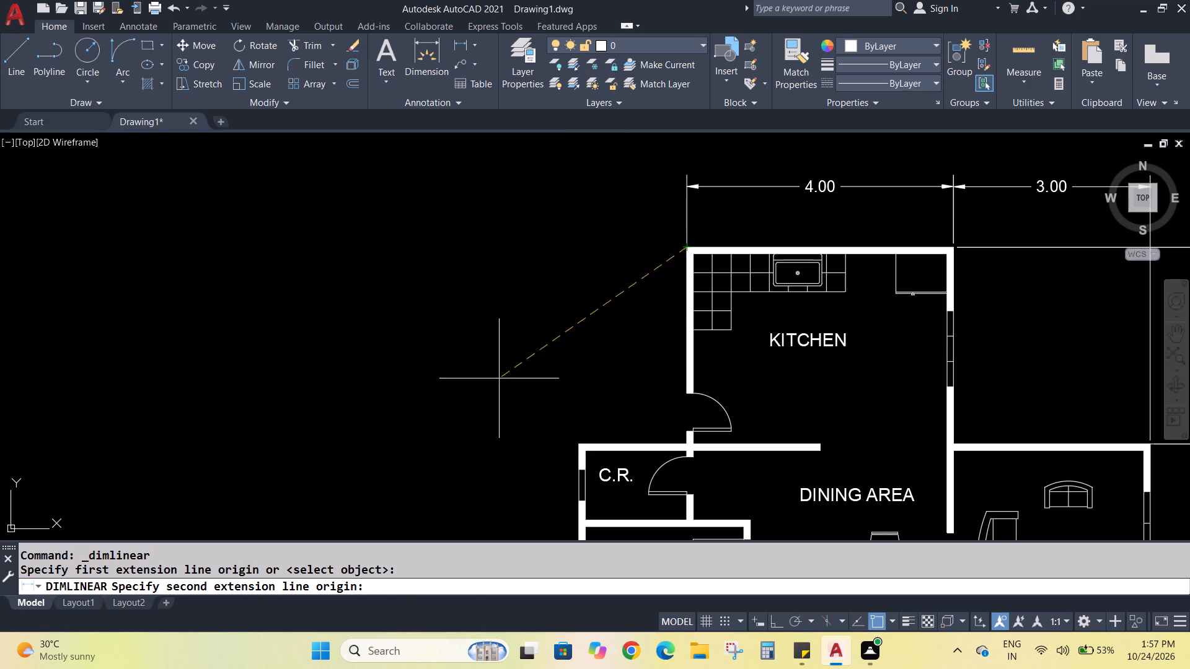
click(576, 443)
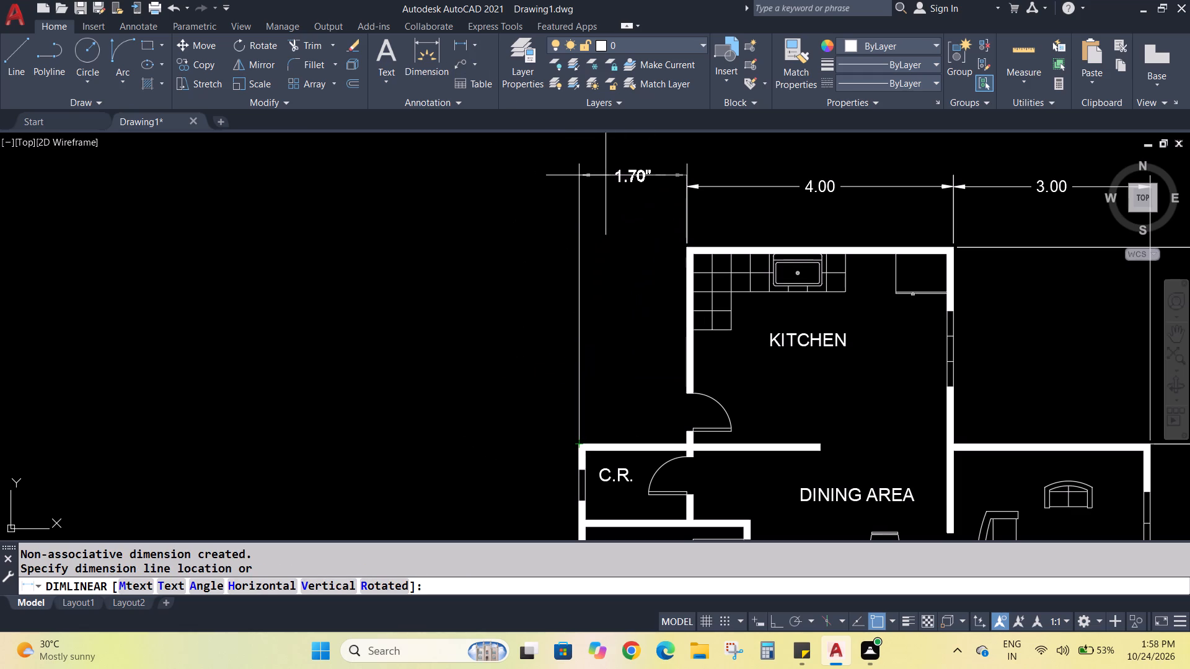
click(631, 186)
Replace the text of the C.R.'s horizontal dimension with 2.00.
double_click(635, 186)
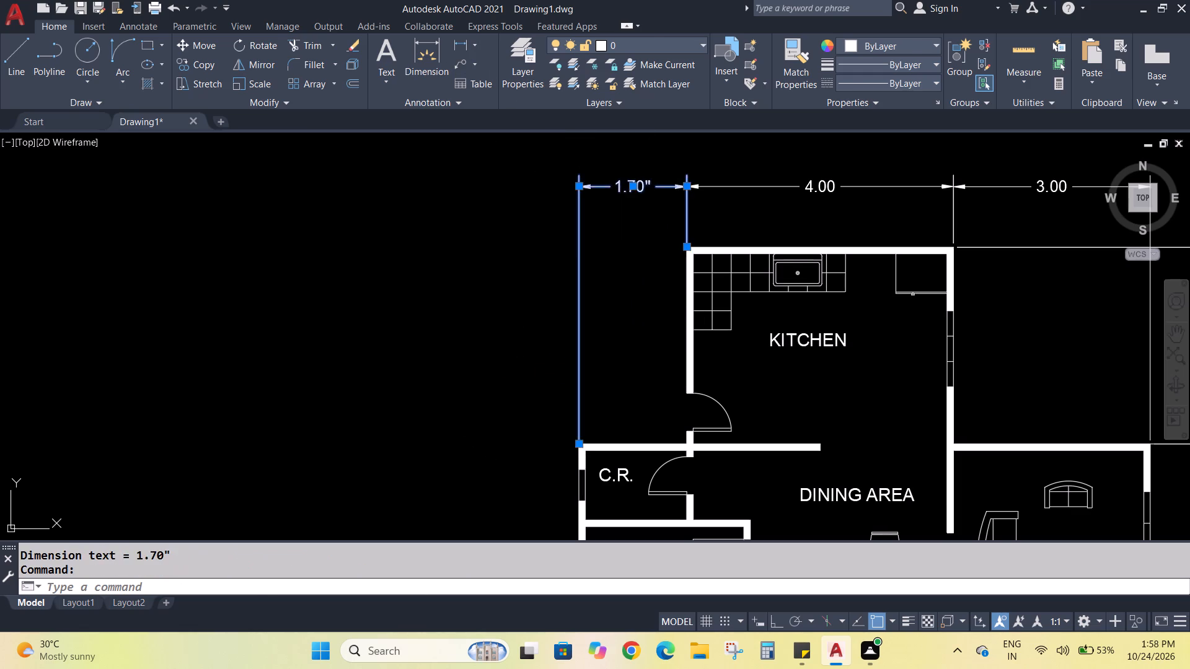
text(2.00)
key(Delete)
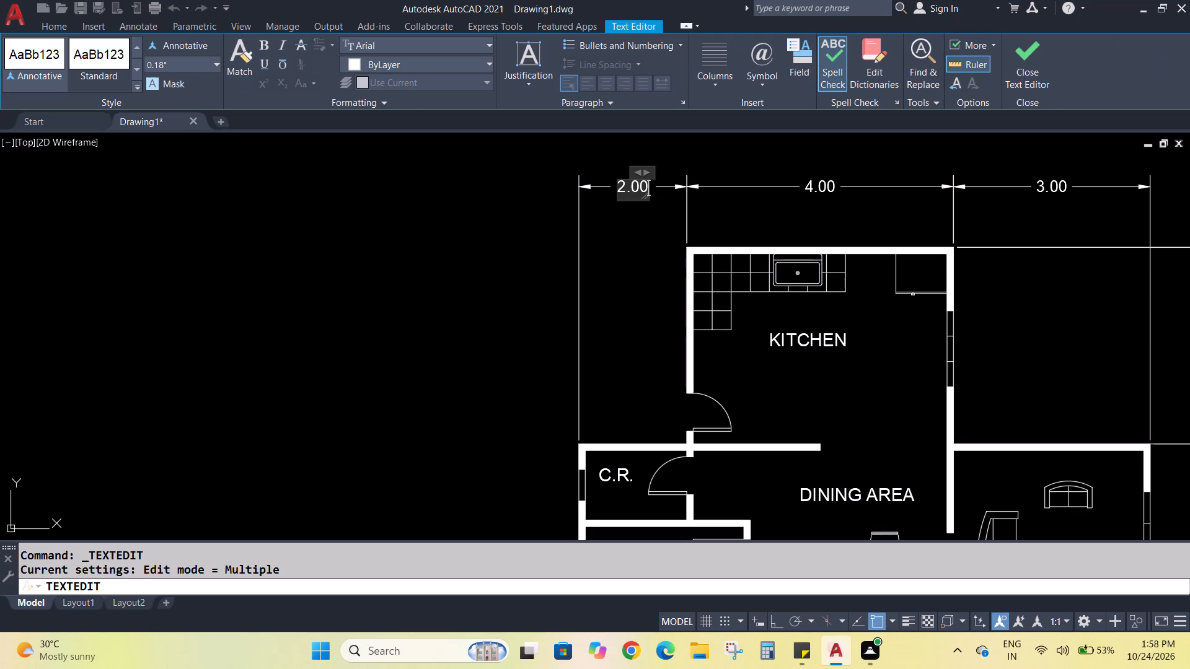
key(Delete)
key(Delete)
key(Return)
key(BackSpace)
click(637, 236)
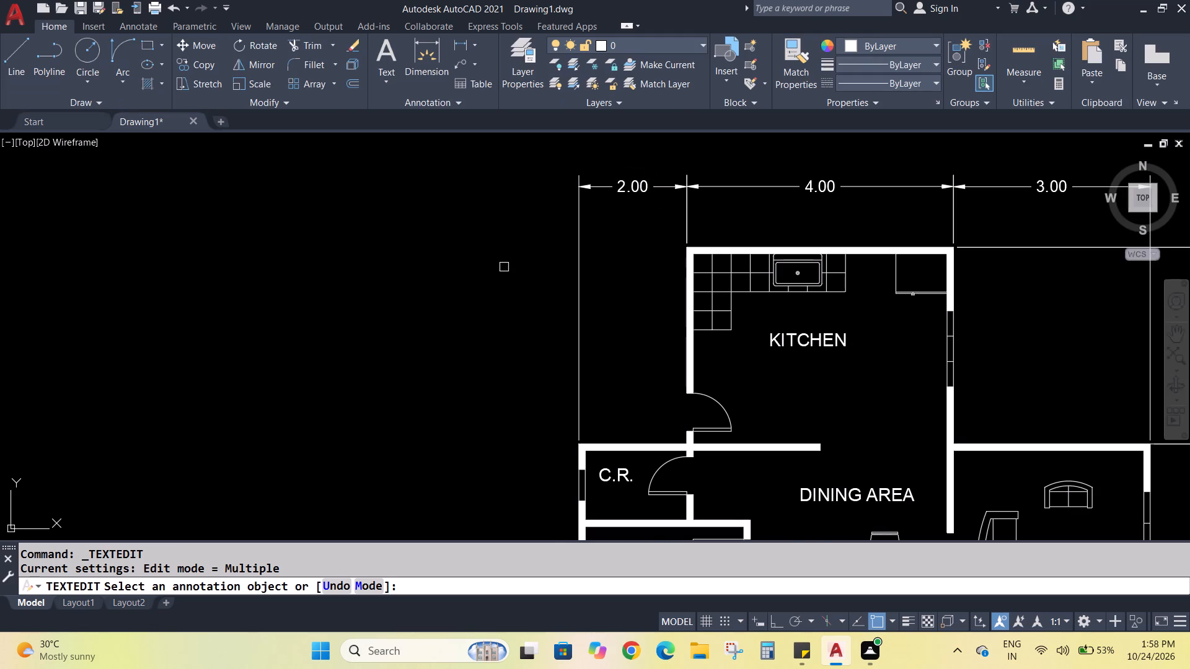
Add a vertical linear dimension on the plan's west side from the C.R.'s northwest corner to BEDROOM 2's southwest corner.
scroll(502, 269, down, 1)
middle_drag(525, 378, 518, 304)
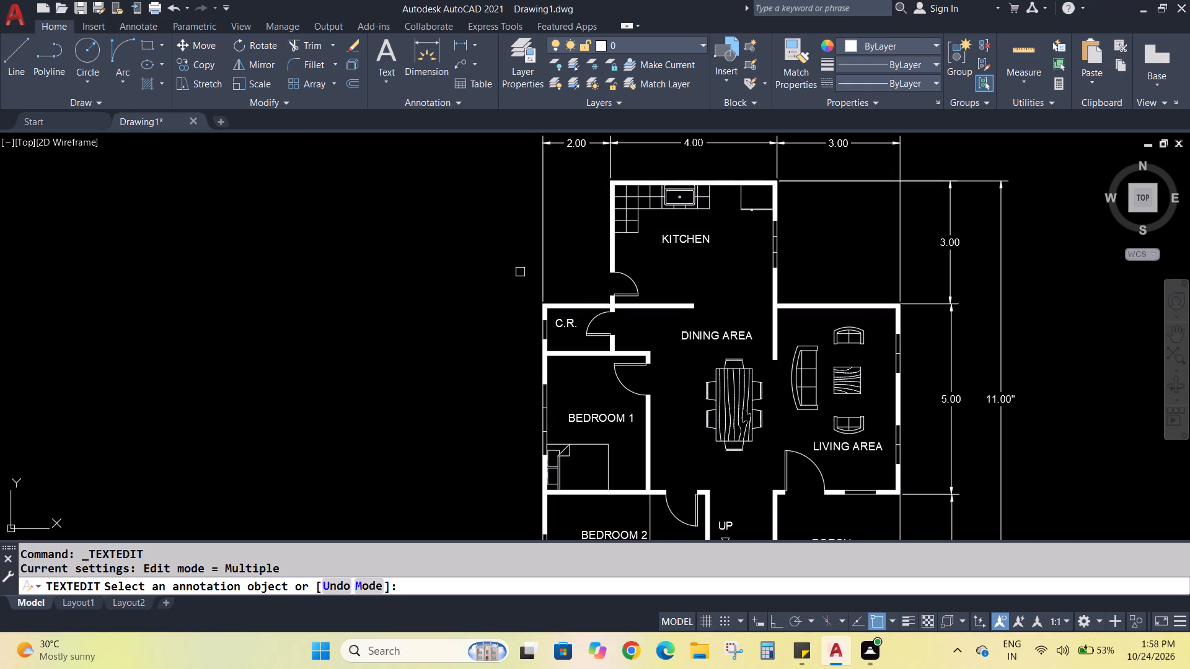
scroll(518, 271, down, 2)
middle_drag(482, 372, 480, 366)
scroll(482, 372, up, 2)
middle_drag(490, 320, 469, 352)
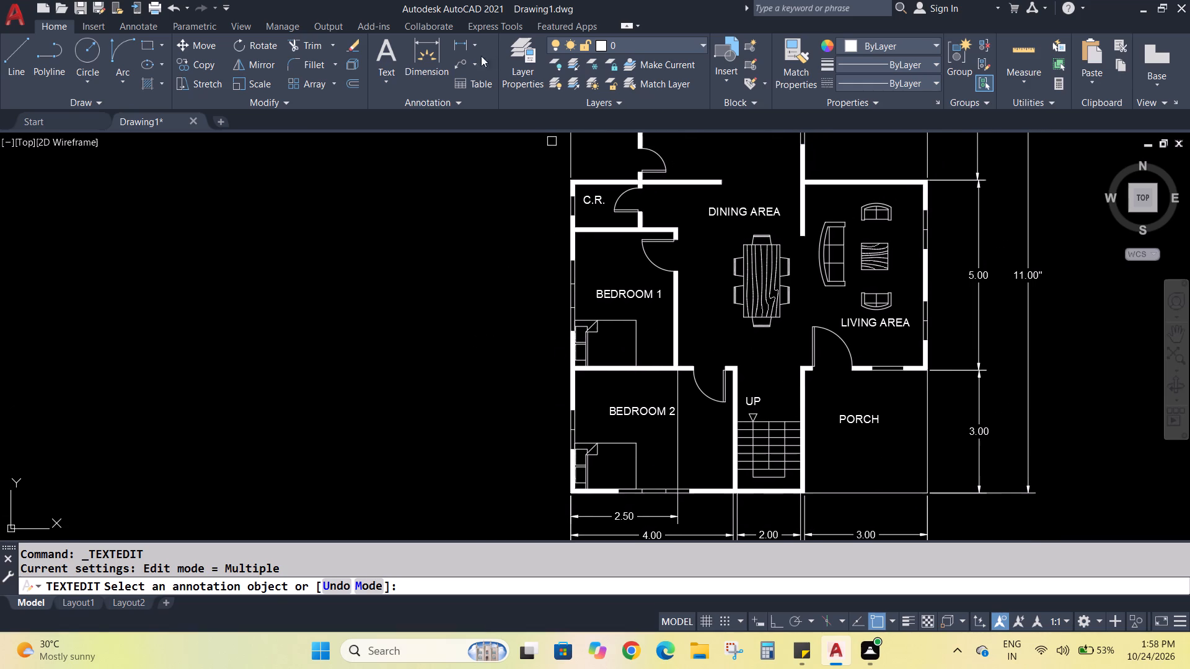
click(461, 46)
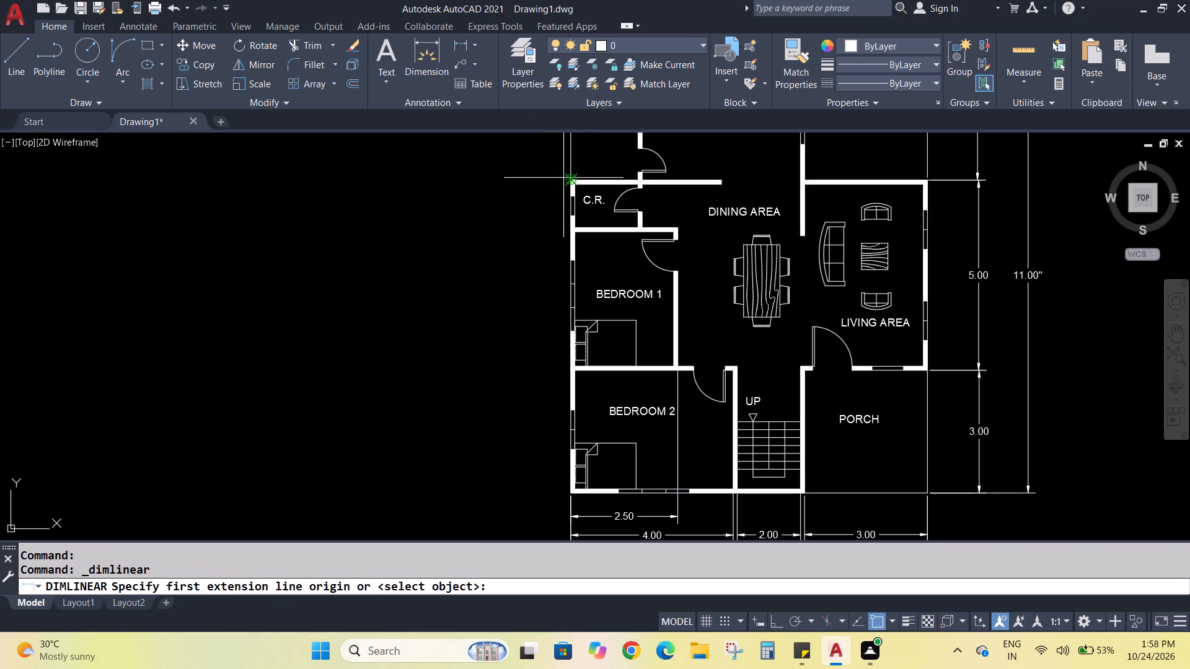
click(572, 180)
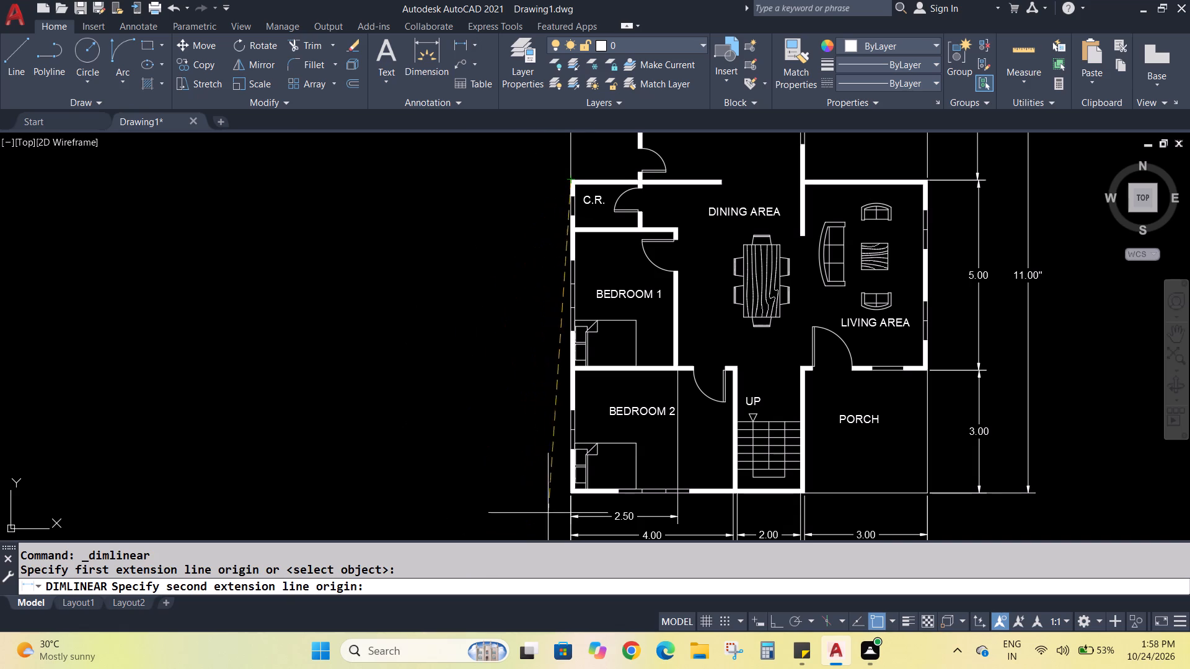
click(565, 494)
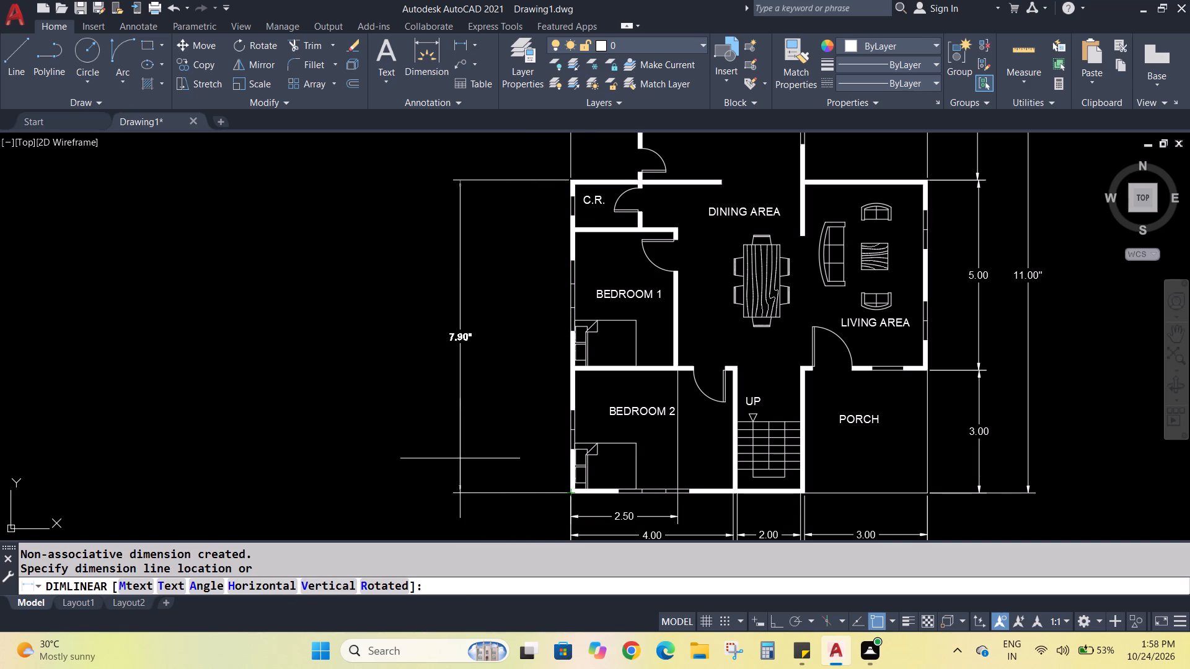
click(460, 458)
Replace the text of the west side's overall vertical dimension with 8.00.
double_click(456, 334)
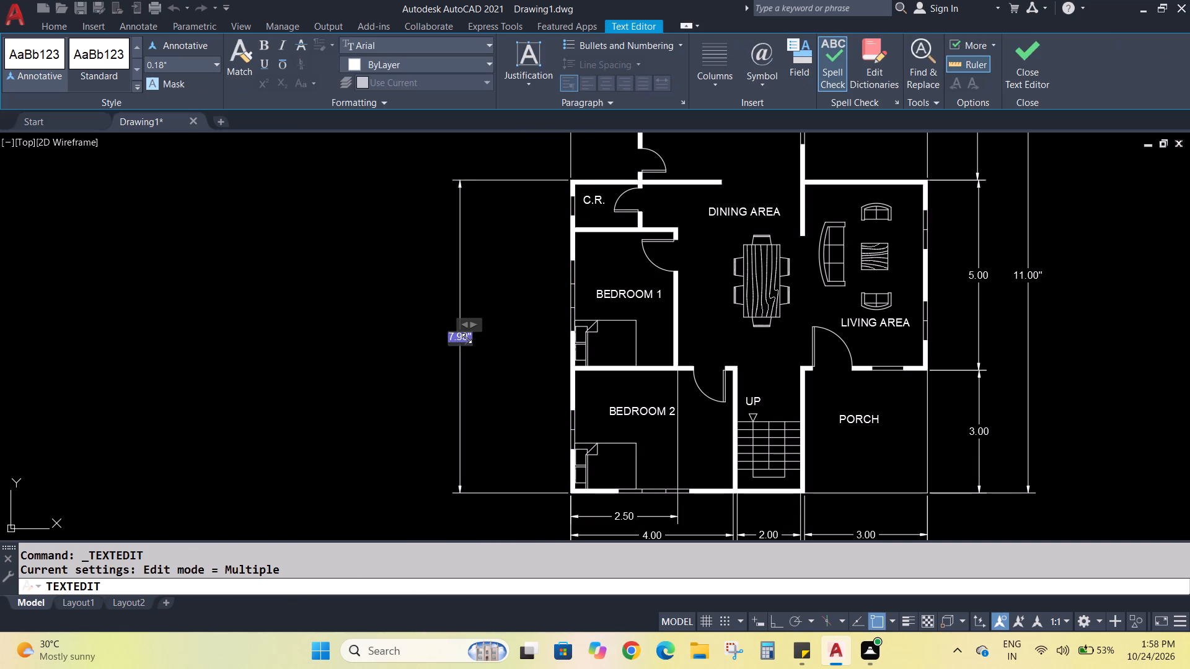
click(467, 338)
click(467, 338)
double_click(462, 336)
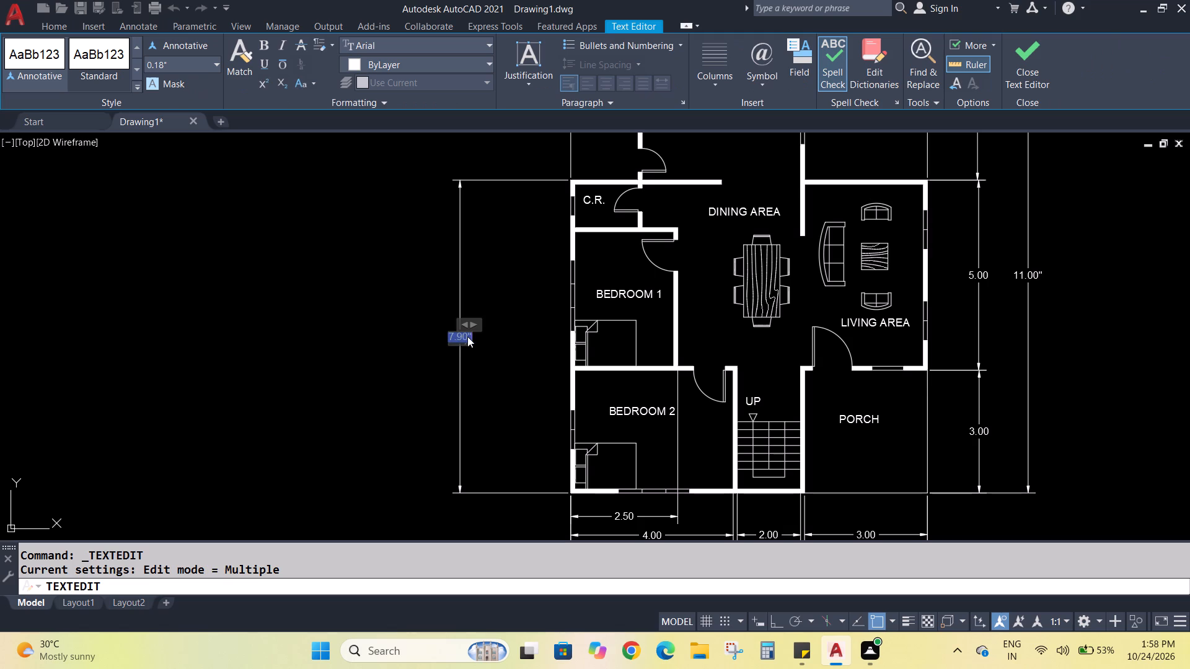
text(8.00)
click(449, 375)
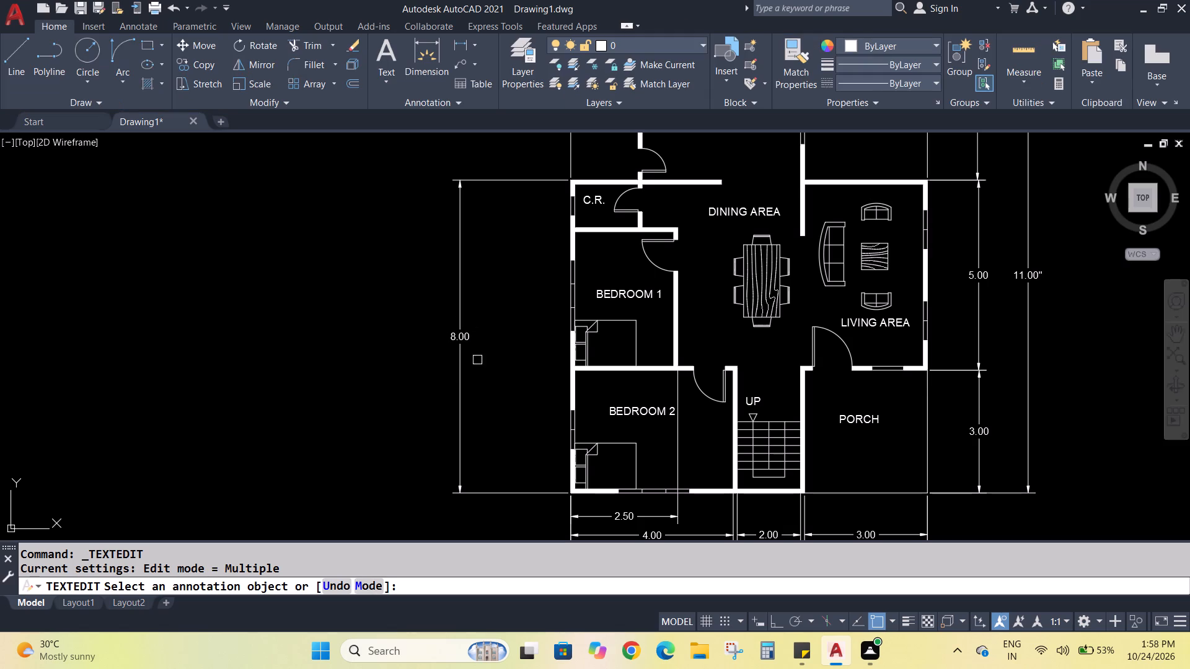
Add a vertical linear dimension from the C.R.'s northwest corner to its south wall's north face, between the overall dimension and the plan.
click(464, 45)
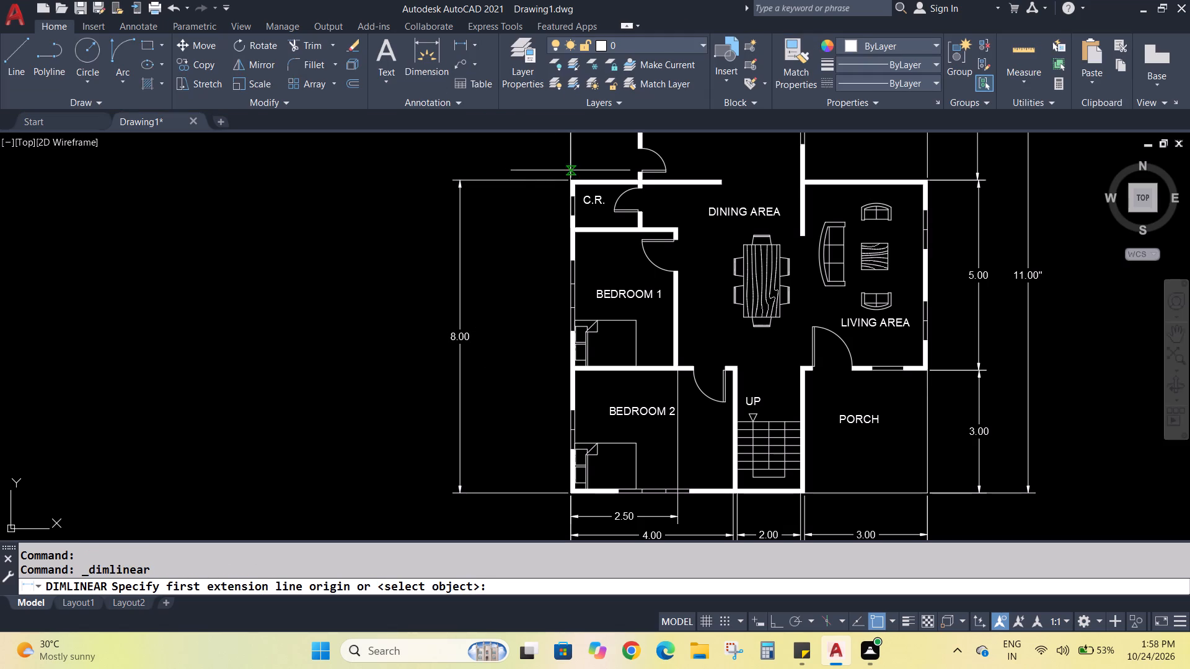
click(571, 177)
scroll(571, 228, up, 4)
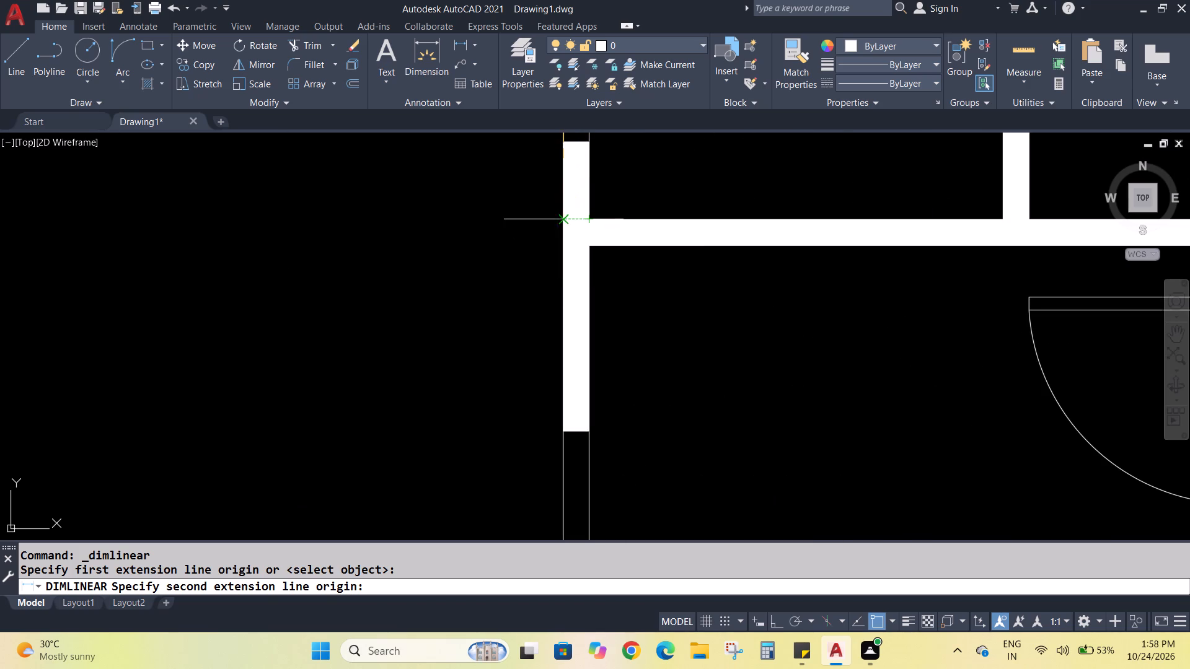
click(560, 218)
scroll(453, 225, down, 4)
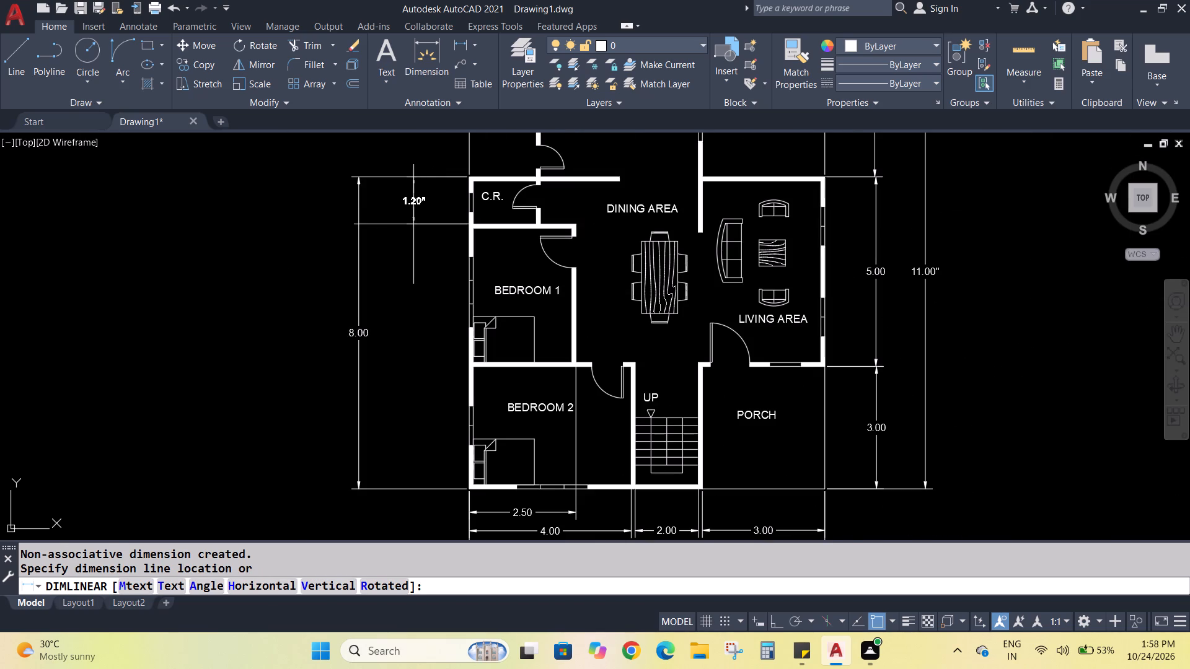
click(413, 224)
Replace the text of the C.R.'s vertical dimension with 1.50.
click(421, 202)
click(421, 202)
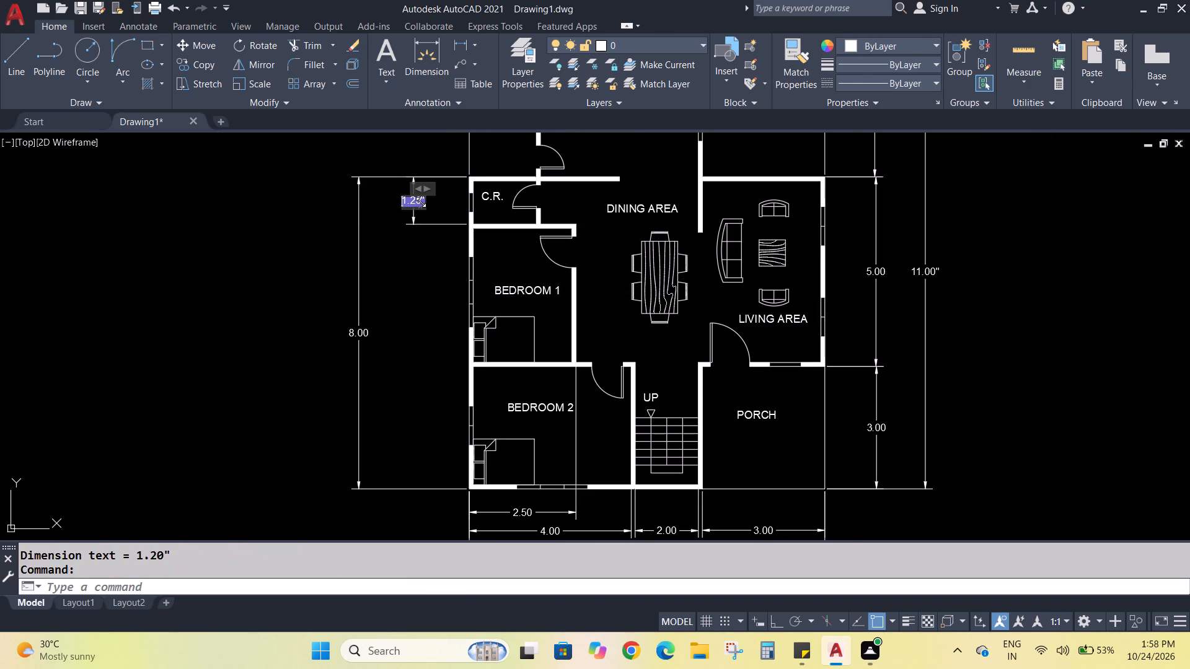
double_click(419, 201)
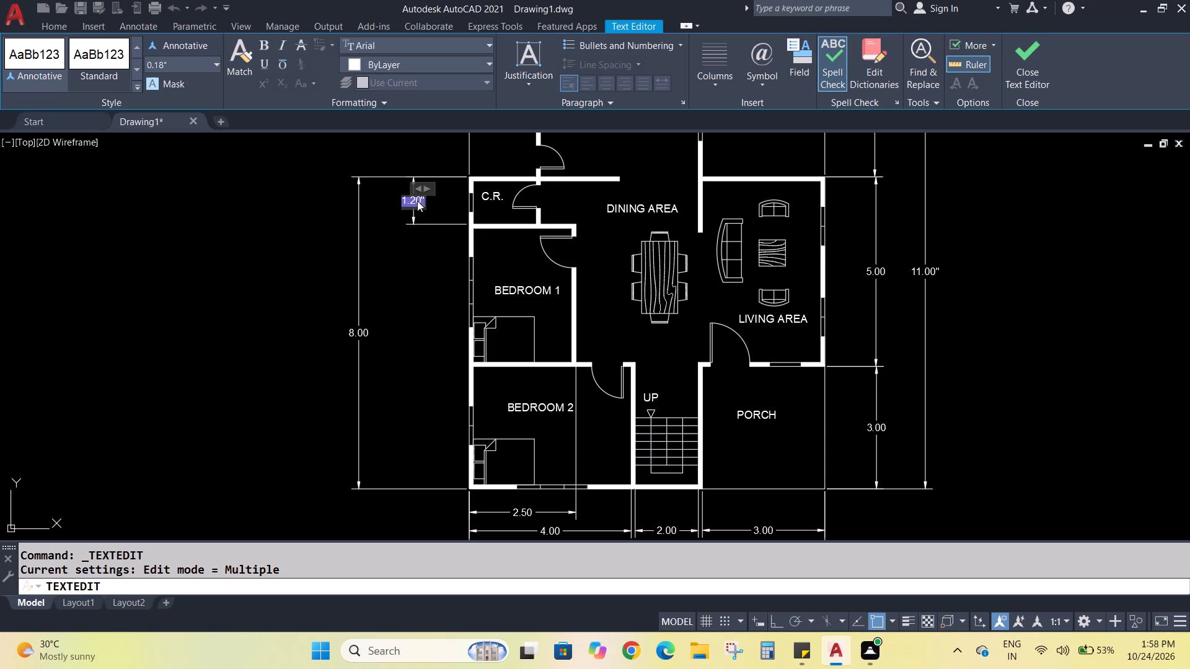
key(1)
text(.50)
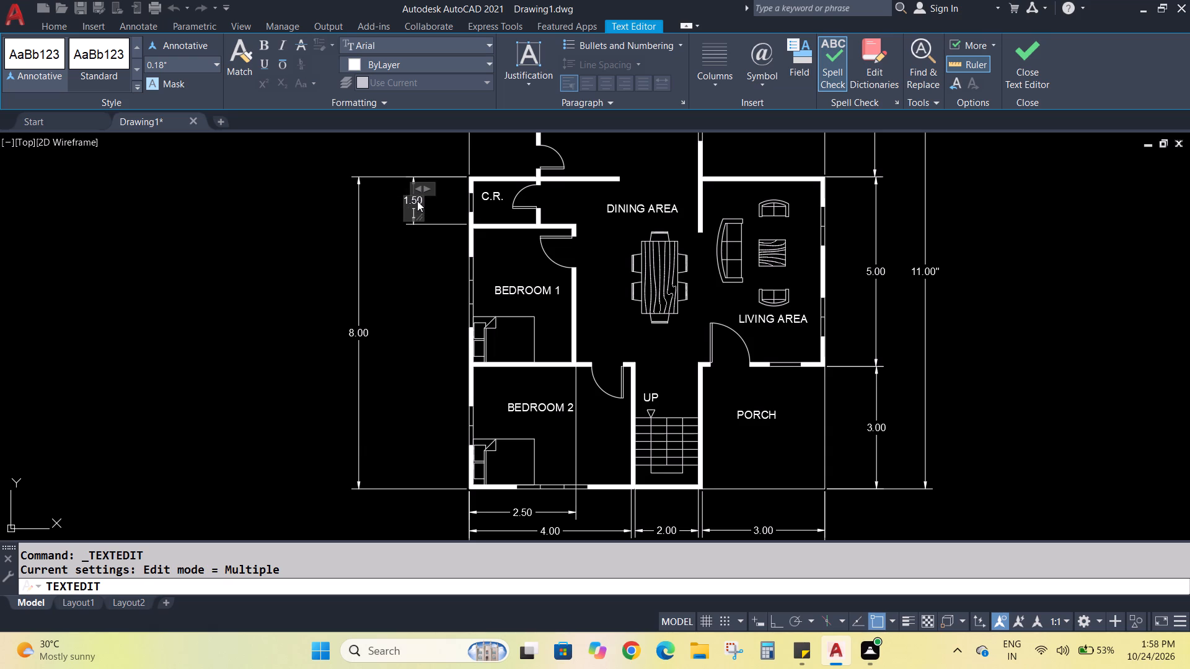
key(Return)
click(436, 286)
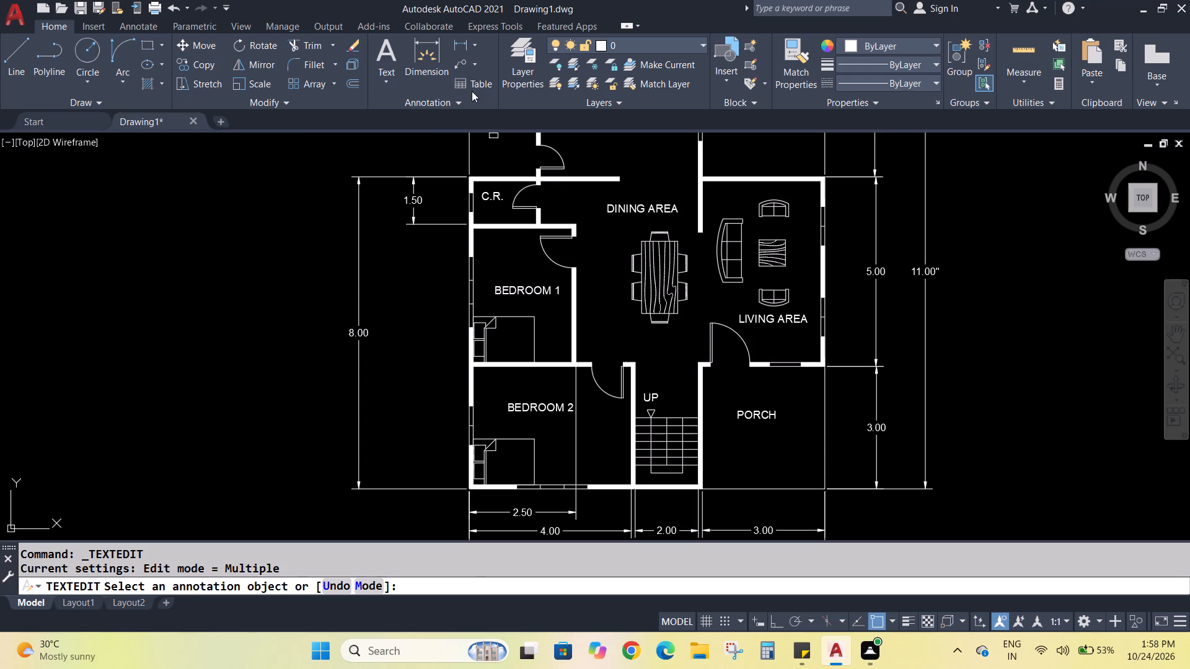
Add a vertical linear dimension along BEDROOM 1's west wall, between its north and south walls, in line with the C.R.'s vertical dimension.
click(461, 44)
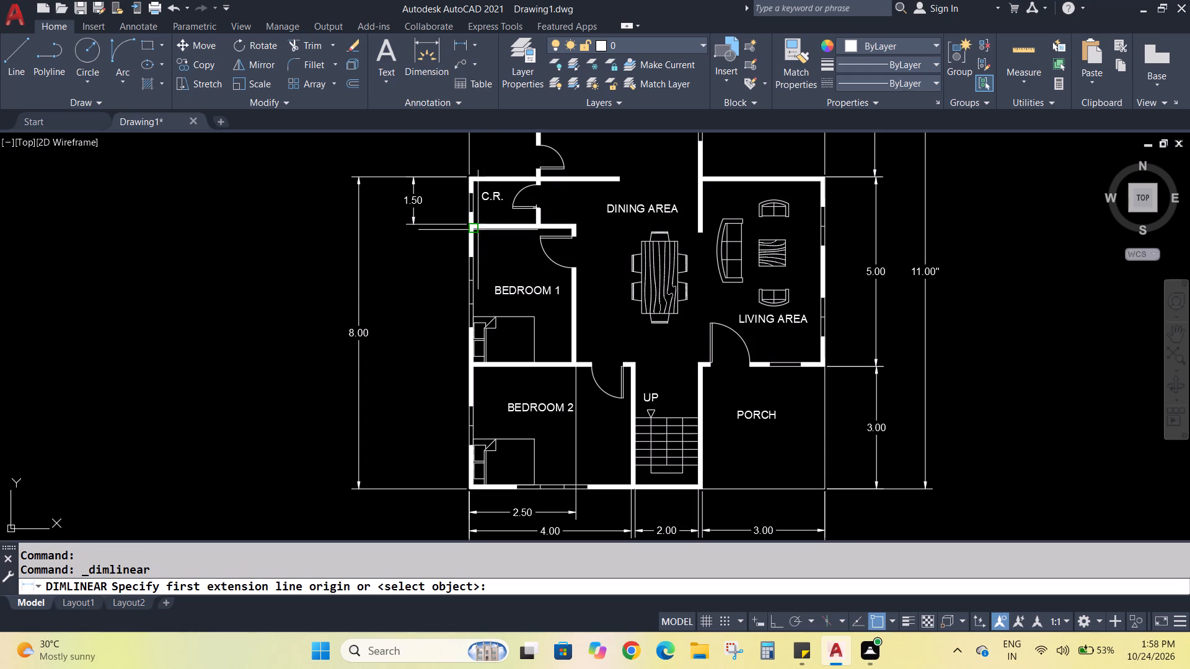
scroll(467, 235, up, 4)
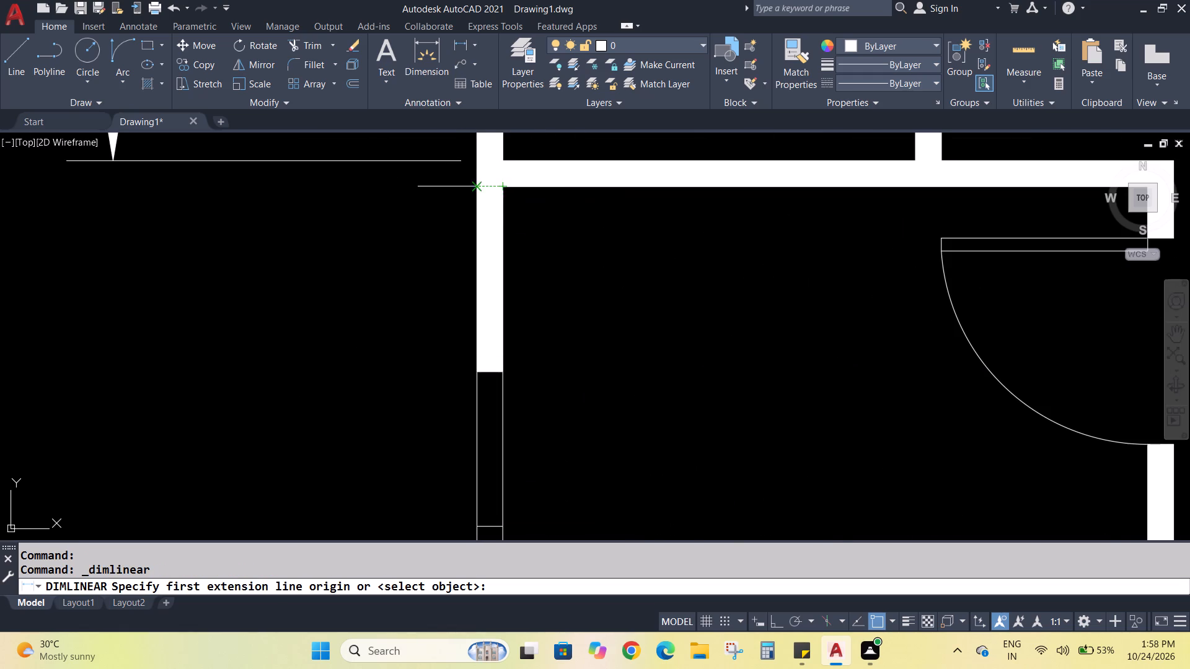
click(477, 185)
scroll(465, 286, down, 5)
scroll(454, 414, up, 4)
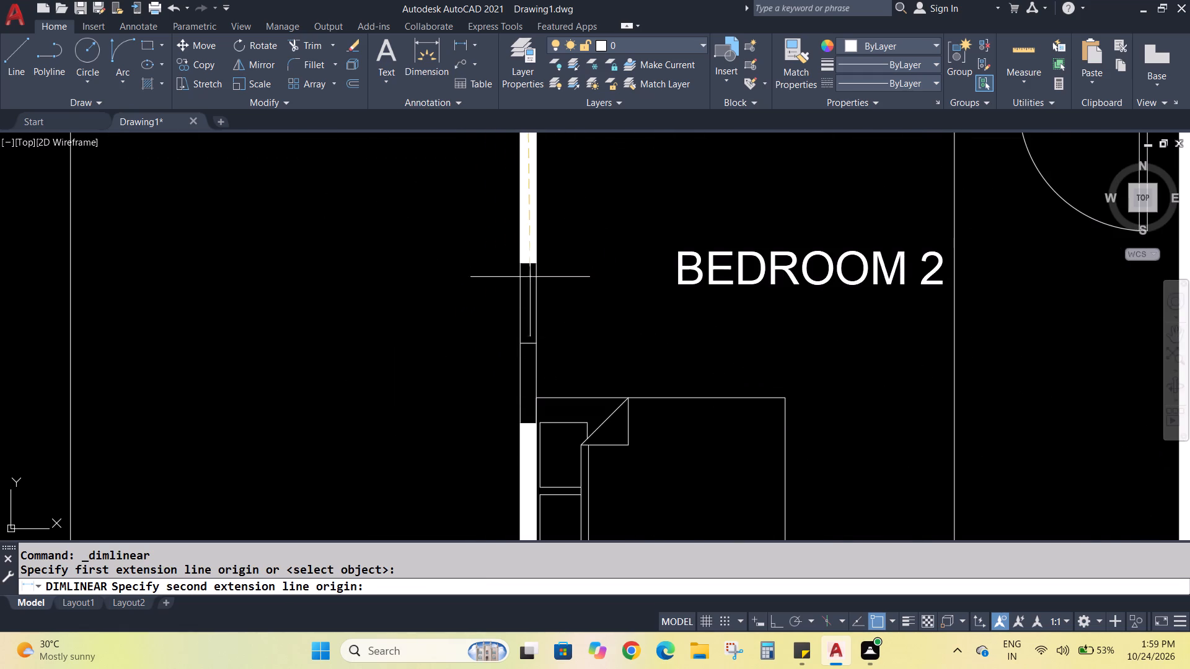
scroll(503, 338, down, 4)
scroll(500, 291, up, 3)
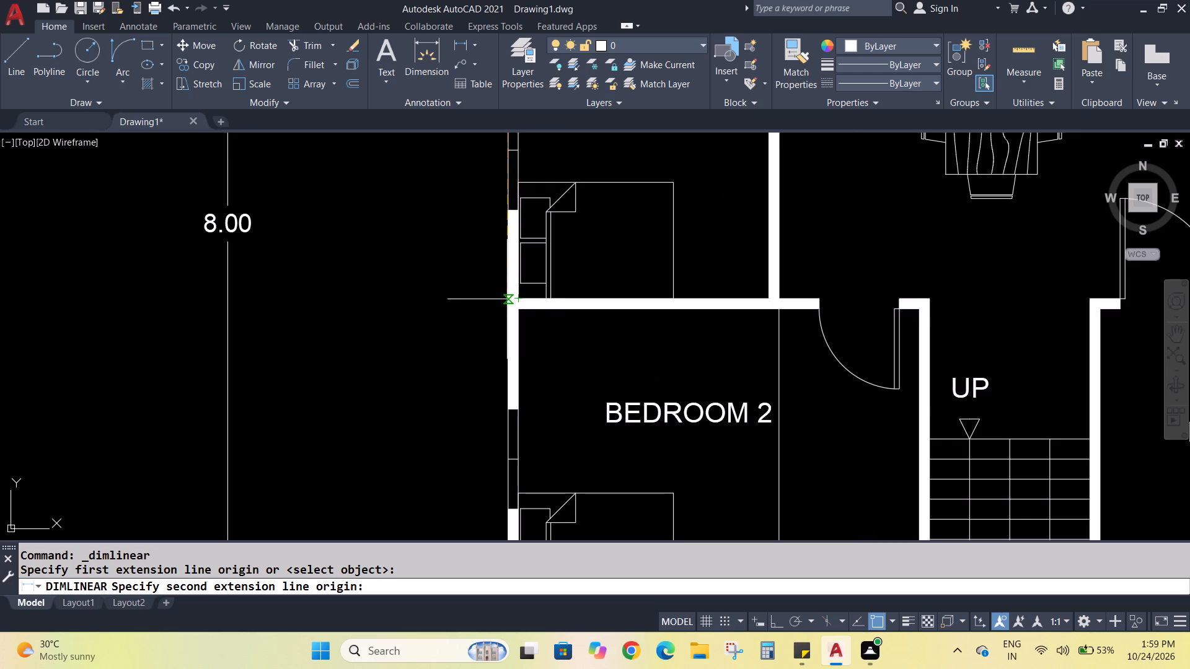
click(507, 299)
scroll(402, 300, down, 3)
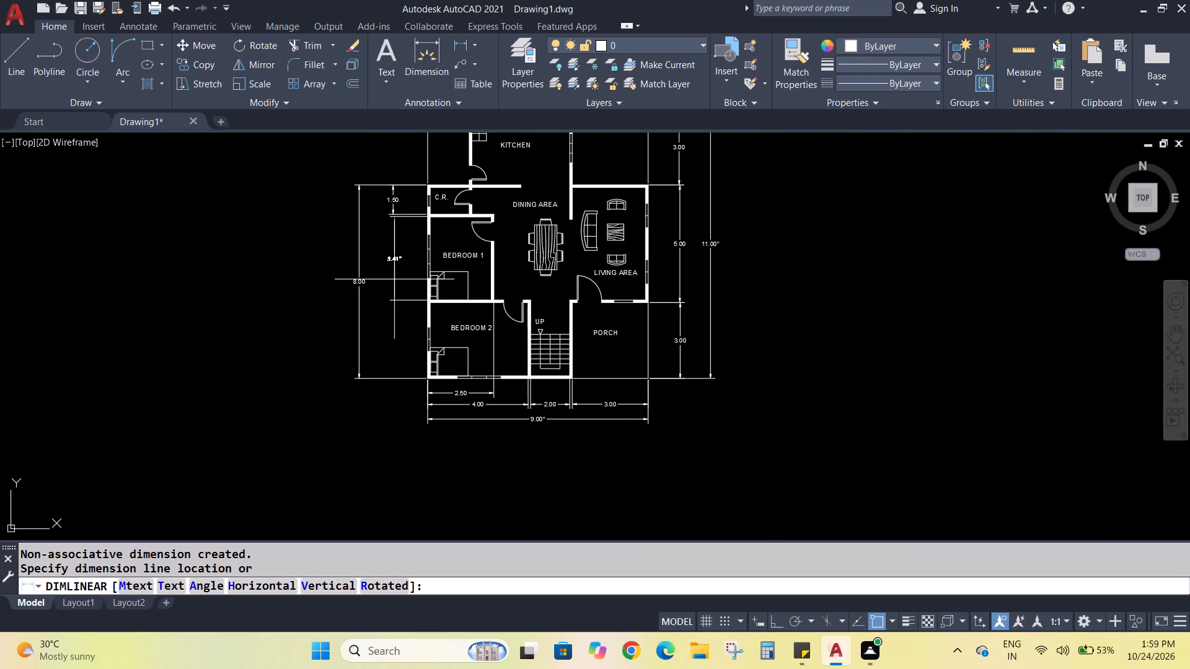
scroll(394, 279, up, 1)
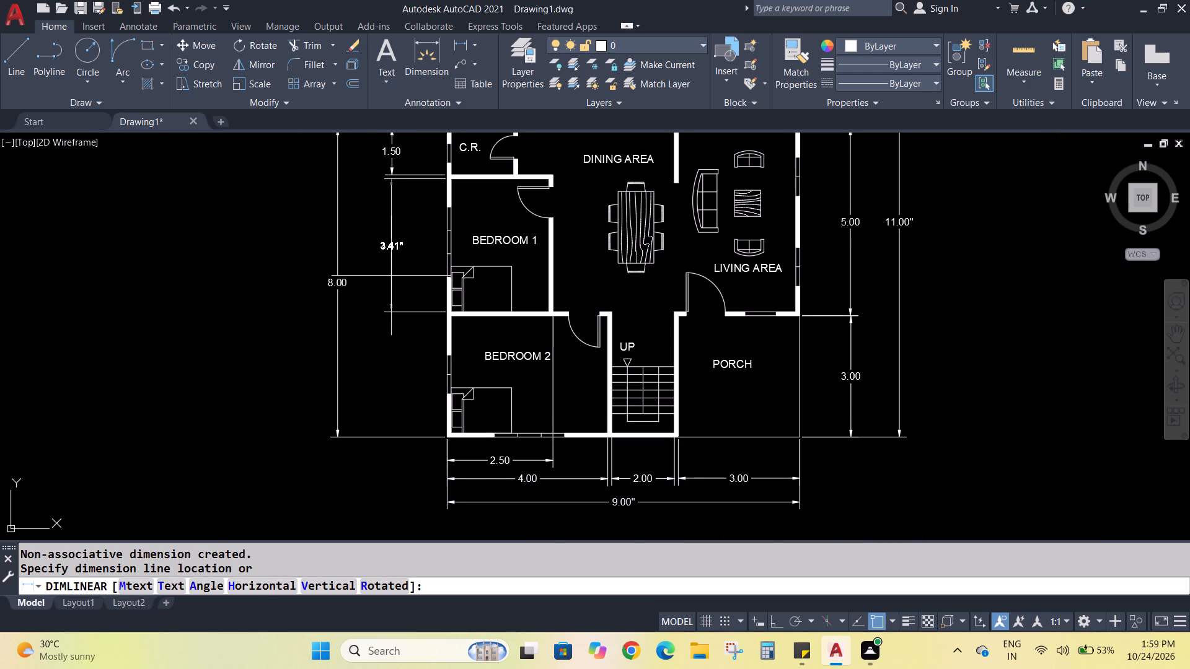
click(392, 276)
Replace the text of BEDROOM 1's vertical dimension with 3.50.
click(398, 245)
click(398, 245)
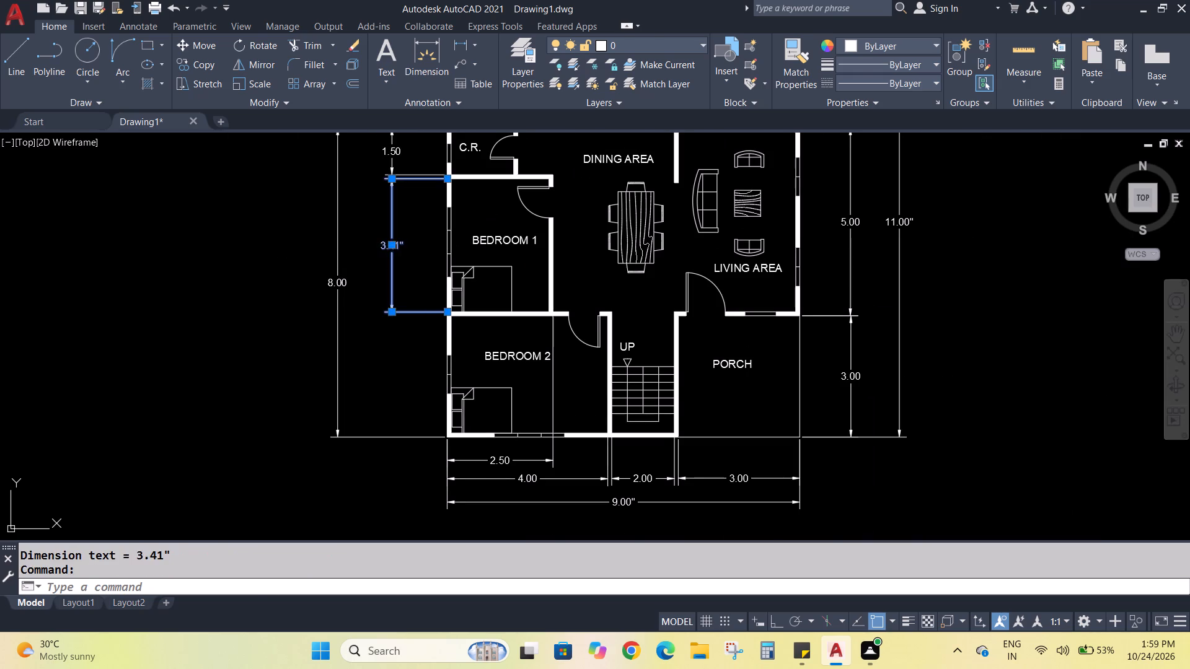
double_click(398, 245)
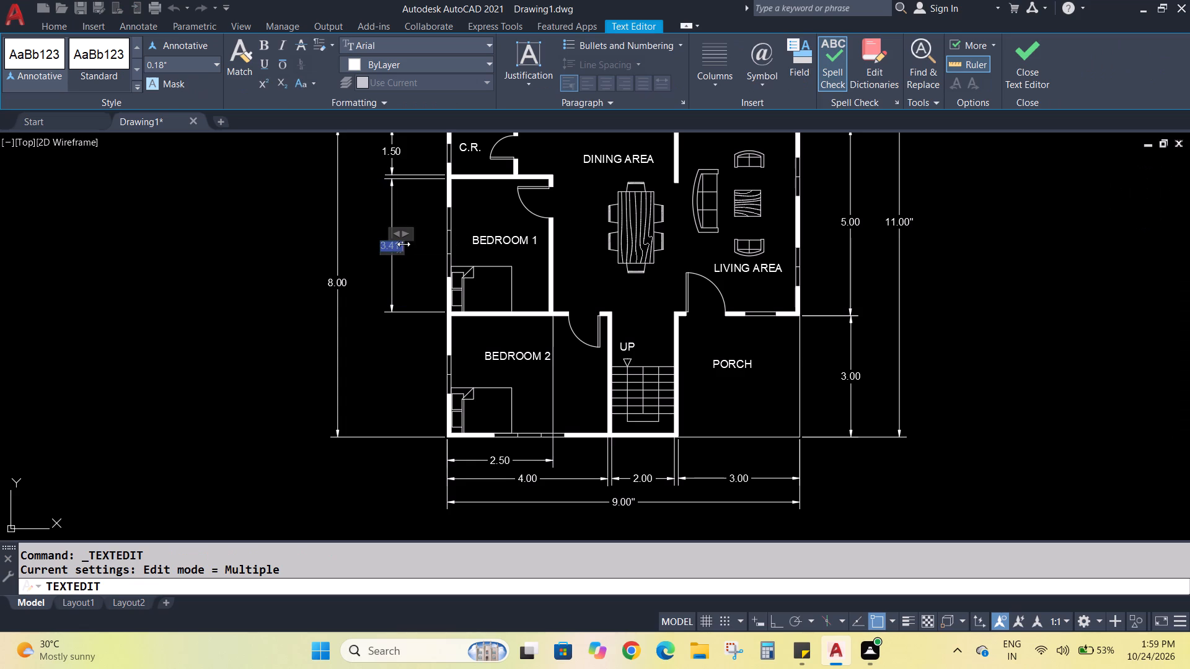
text(3.50)
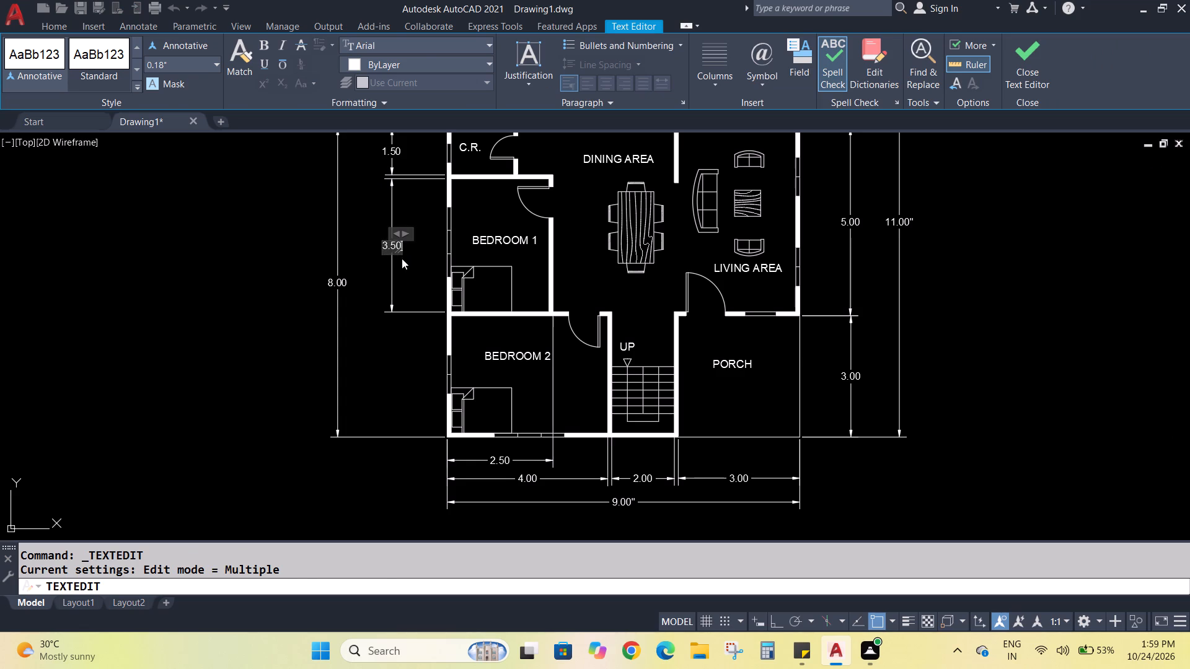
click(405, 263)
Add a vertical linear dimension from BEDROOM 2's north wall to its southwest corner, in line with BEDROOM 1's vertical dimension.
scroll(416, 346, down, 1)
scroll(406, 372, up, 3)
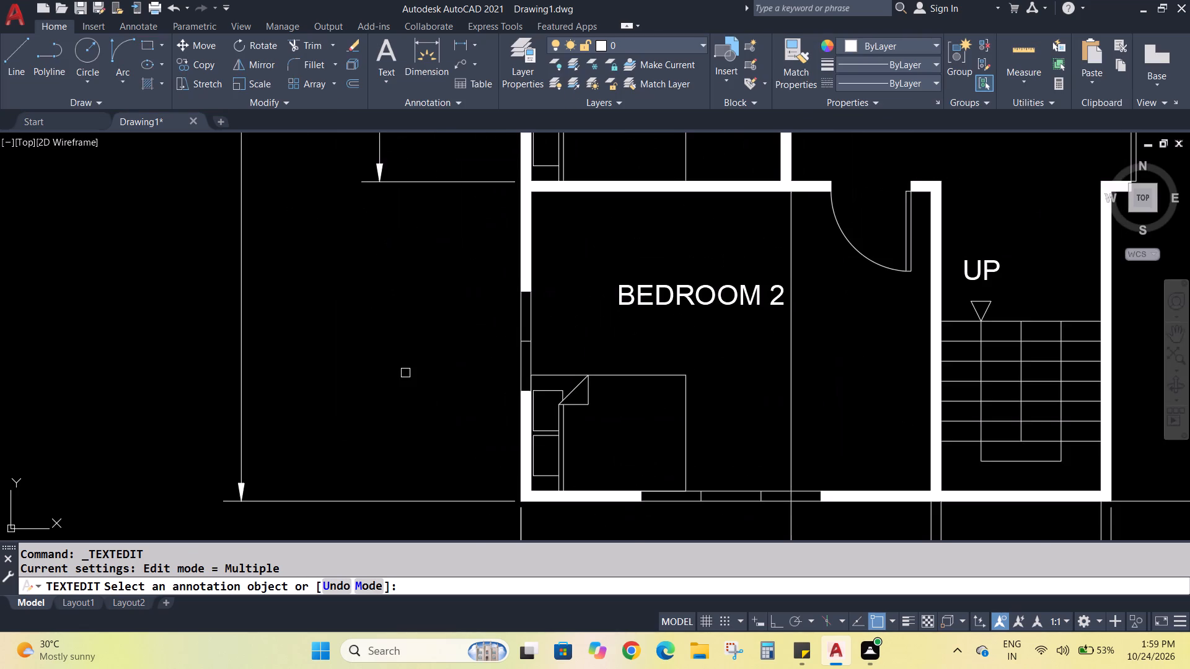
middle_drag(405, 373, 397, 351)
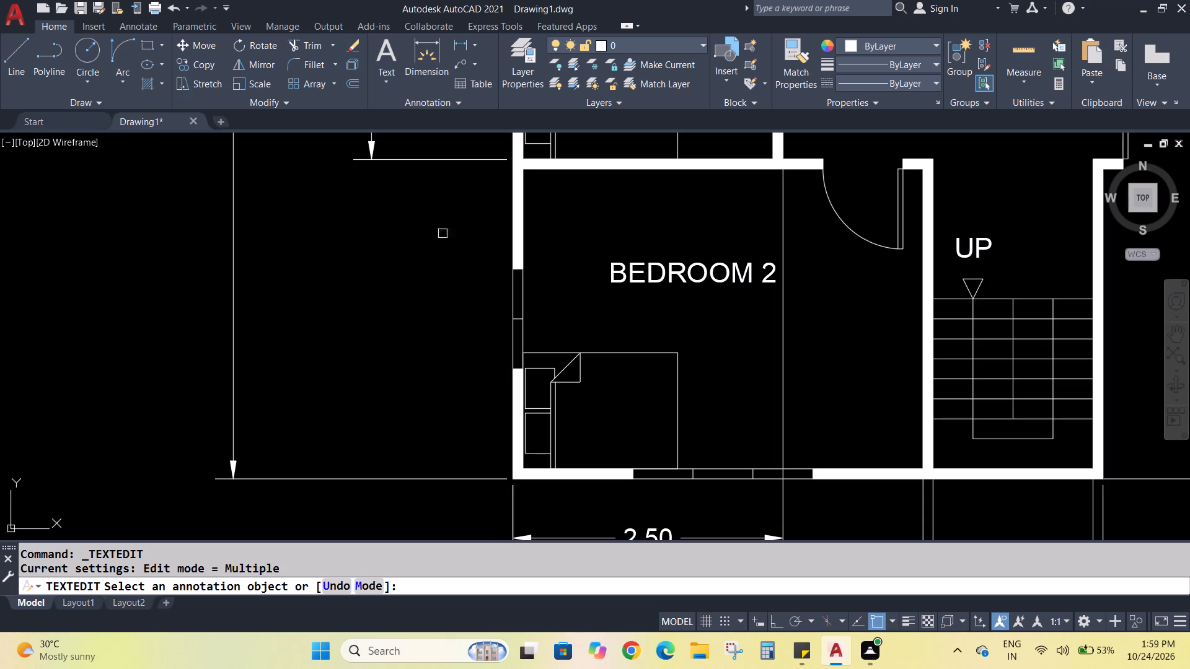
click(454, 48)
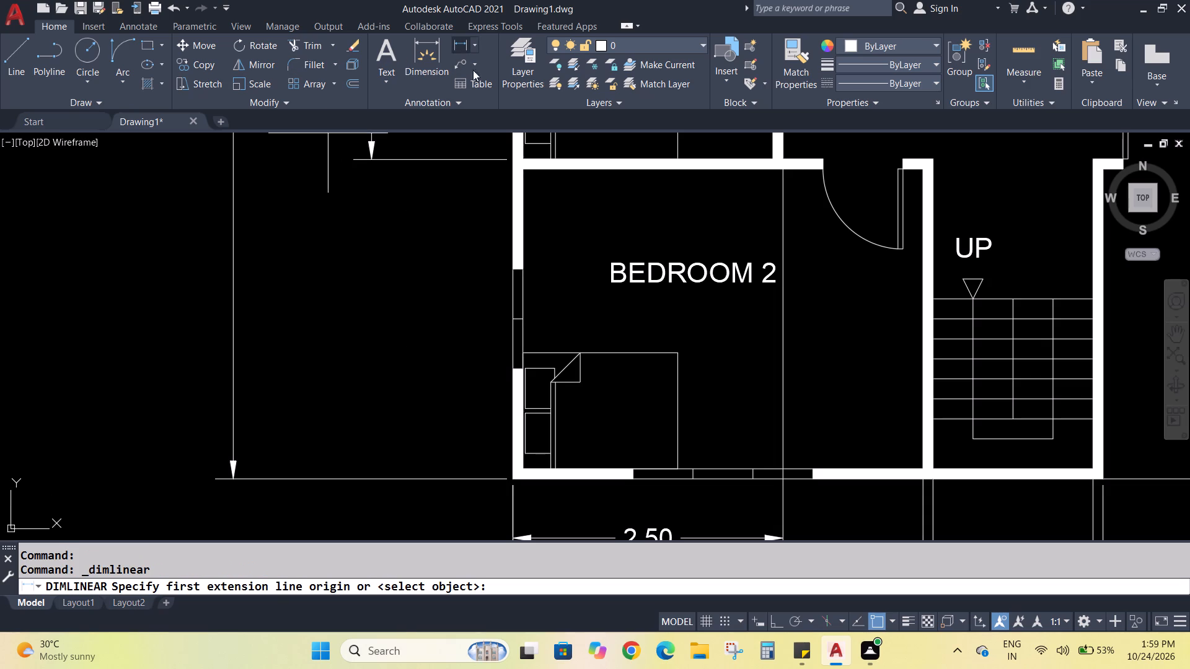
click(514, 171)
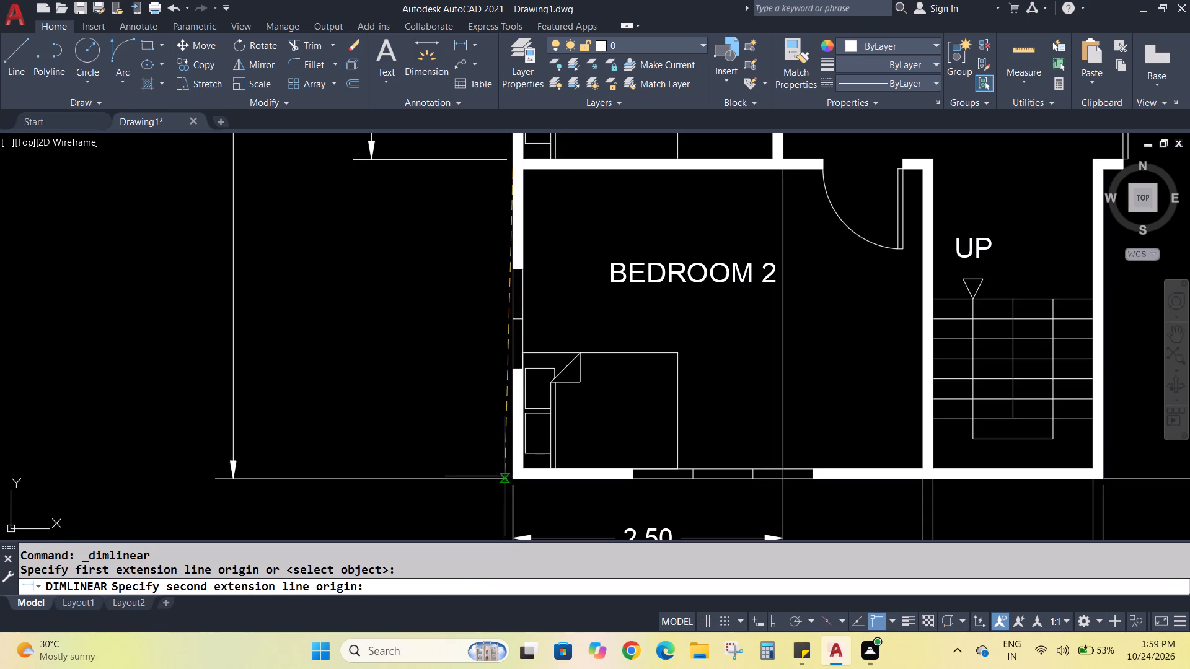
click(513, 476)
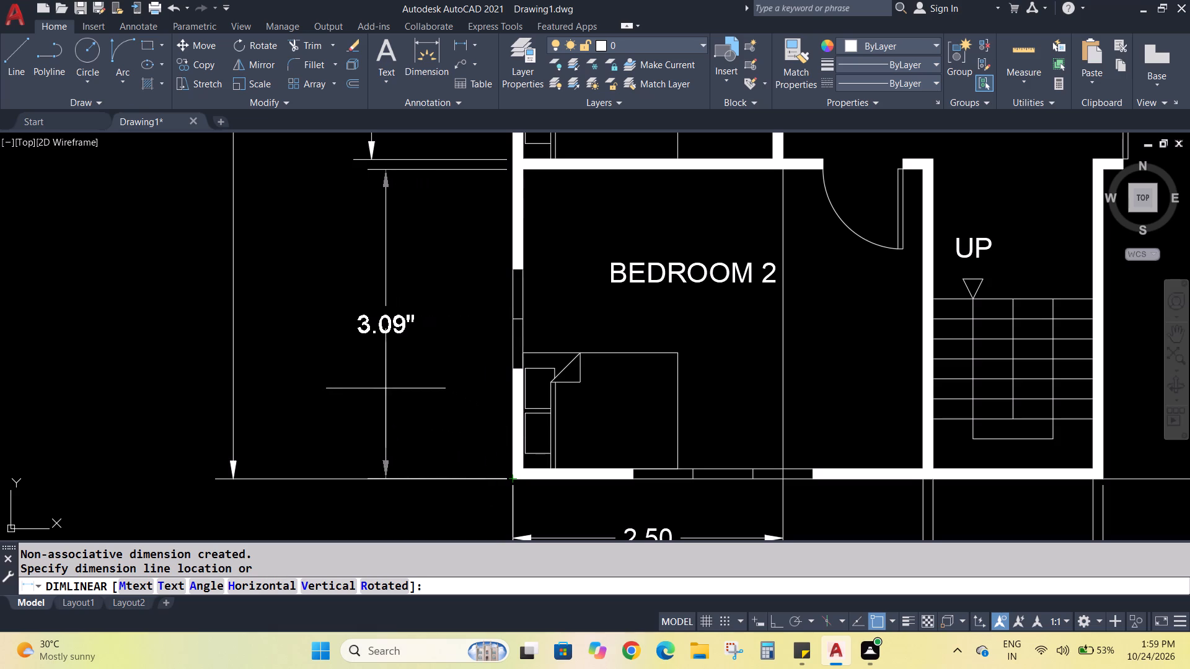
click(369, 381)
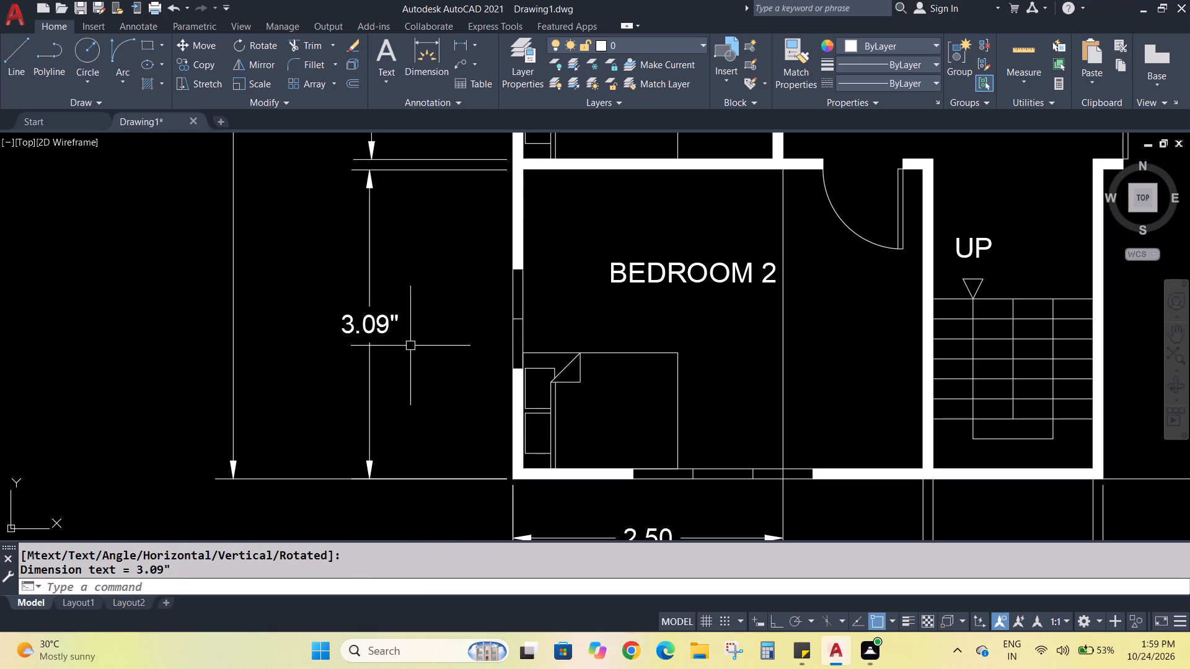
Replace the text of BEDROOM 2's vertical dimension with 3.00.
double_click(375, 333)
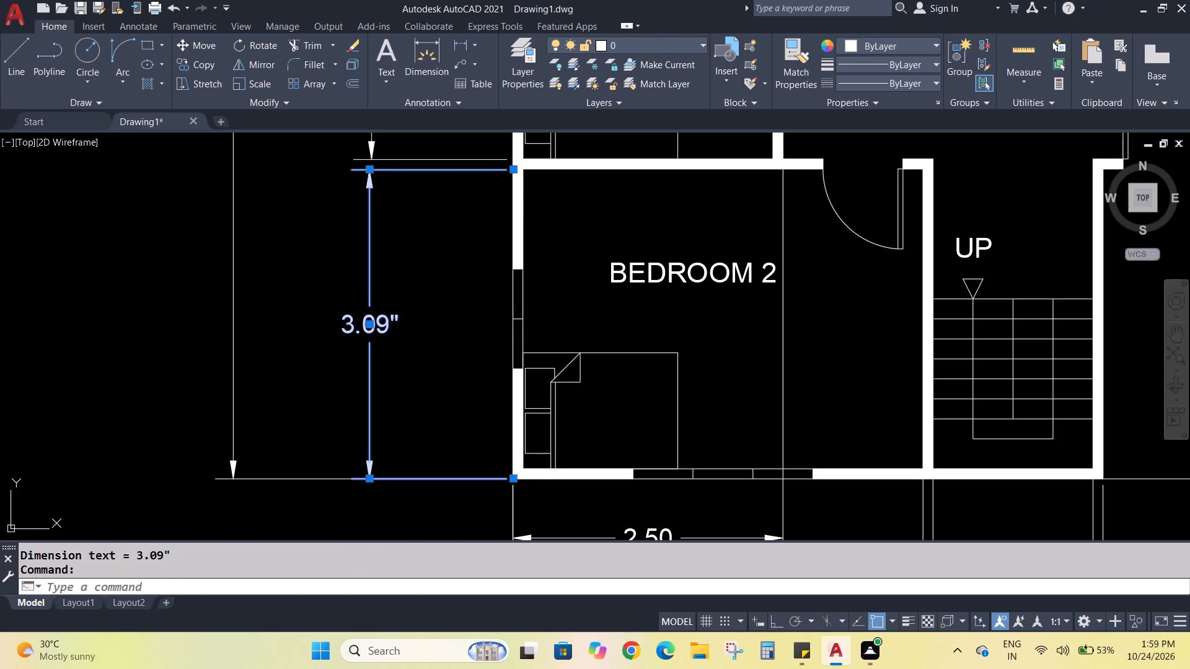
click(377, 328)
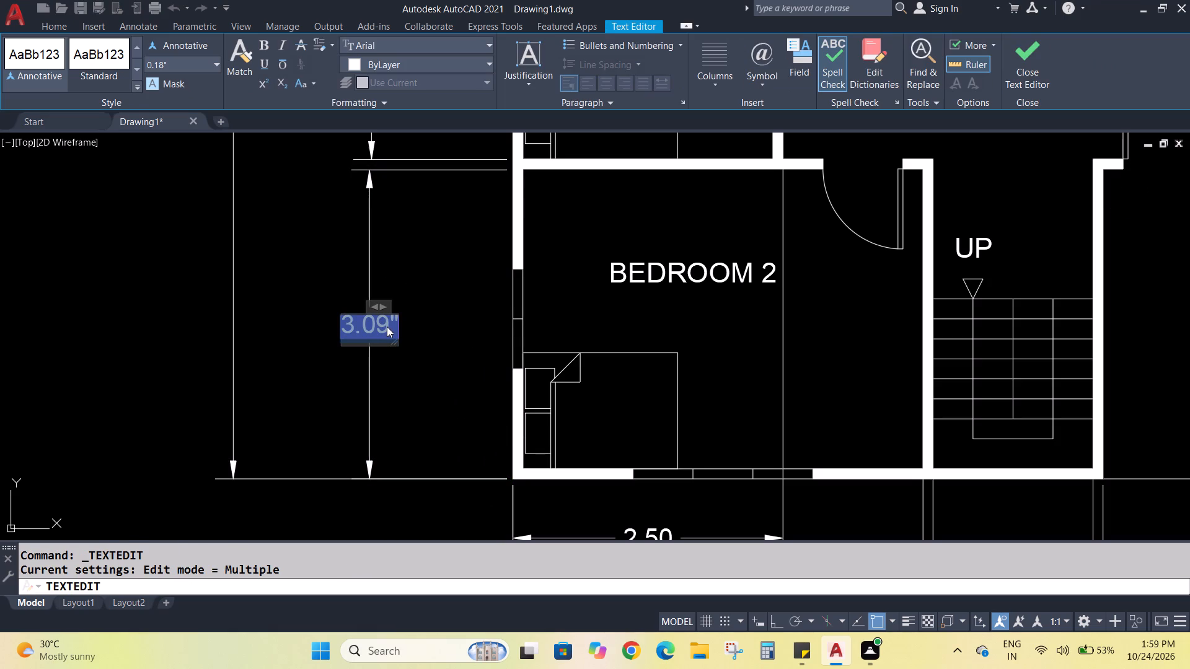
key(3)
text(.00)
click(438, 328)
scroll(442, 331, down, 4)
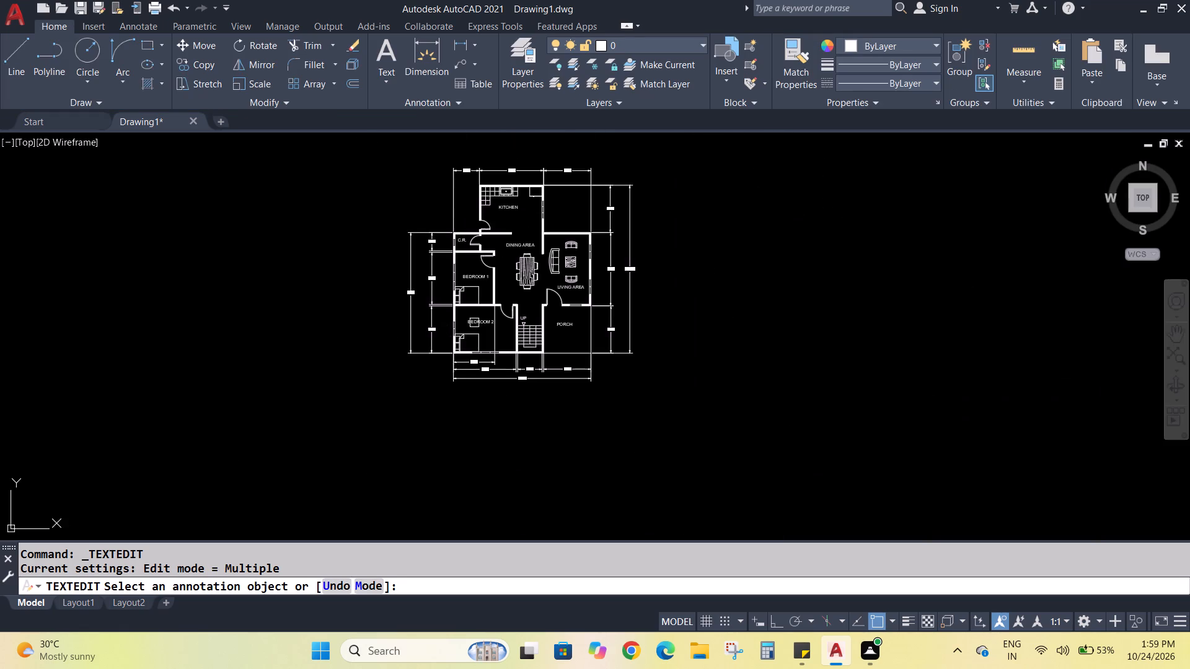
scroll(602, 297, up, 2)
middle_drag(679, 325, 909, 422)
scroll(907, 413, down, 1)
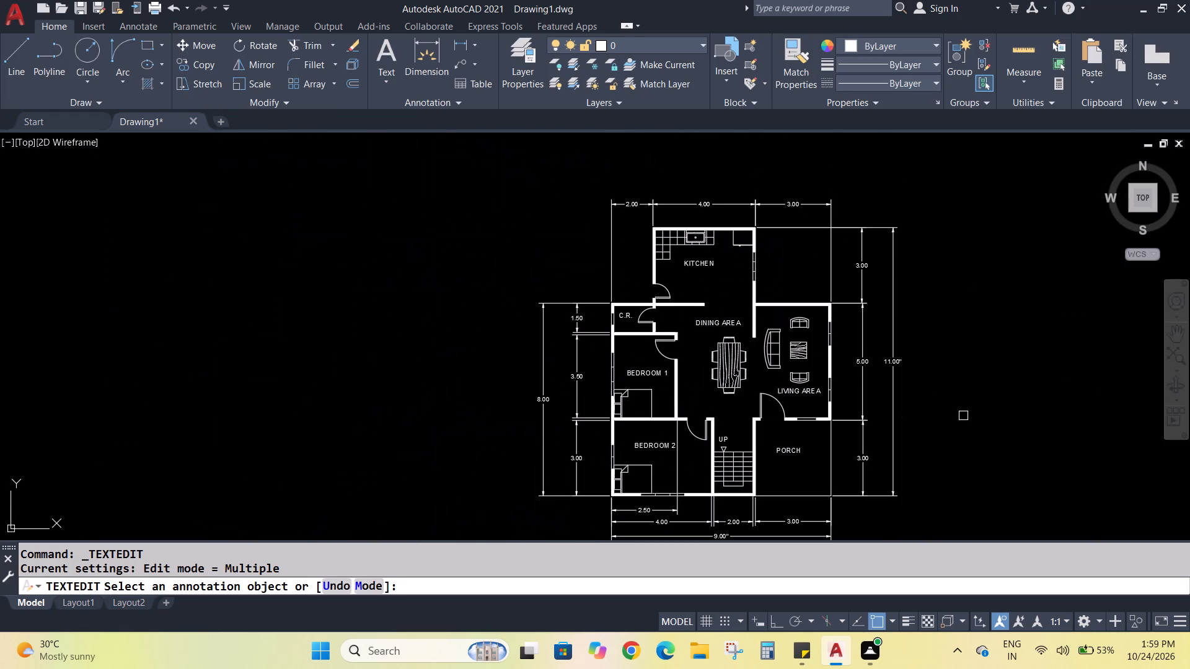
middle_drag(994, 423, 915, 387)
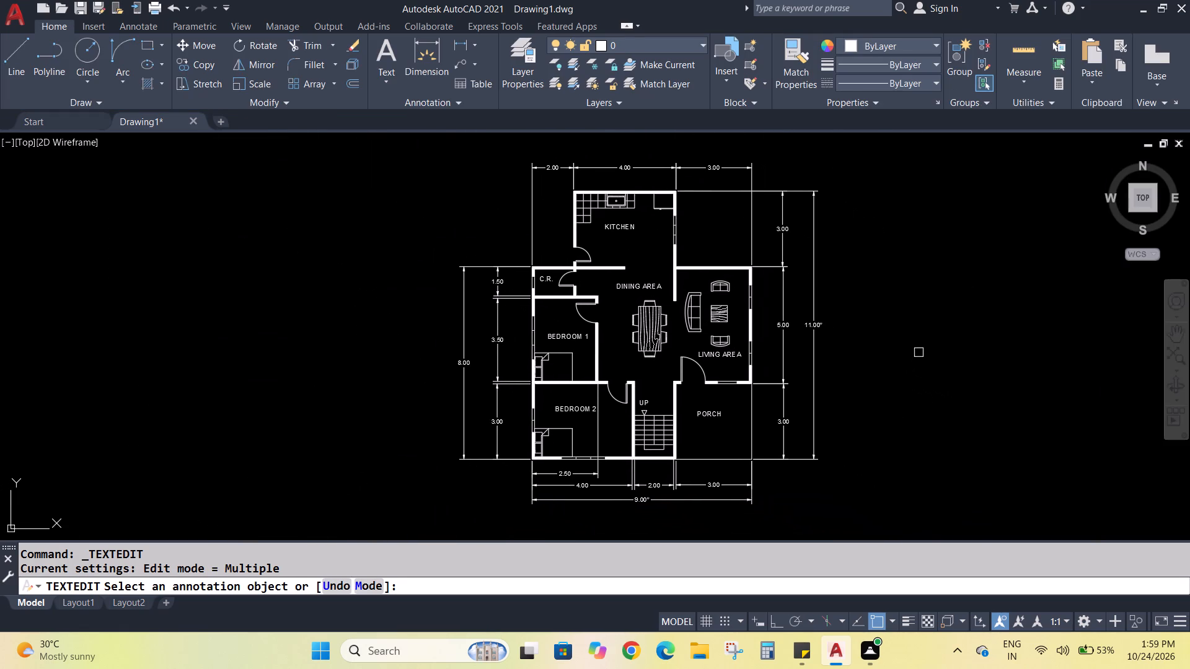
End the dimension text editing and zoom to the drawing's extents.
key(z)
key(Return)
key(e)
key(Return)
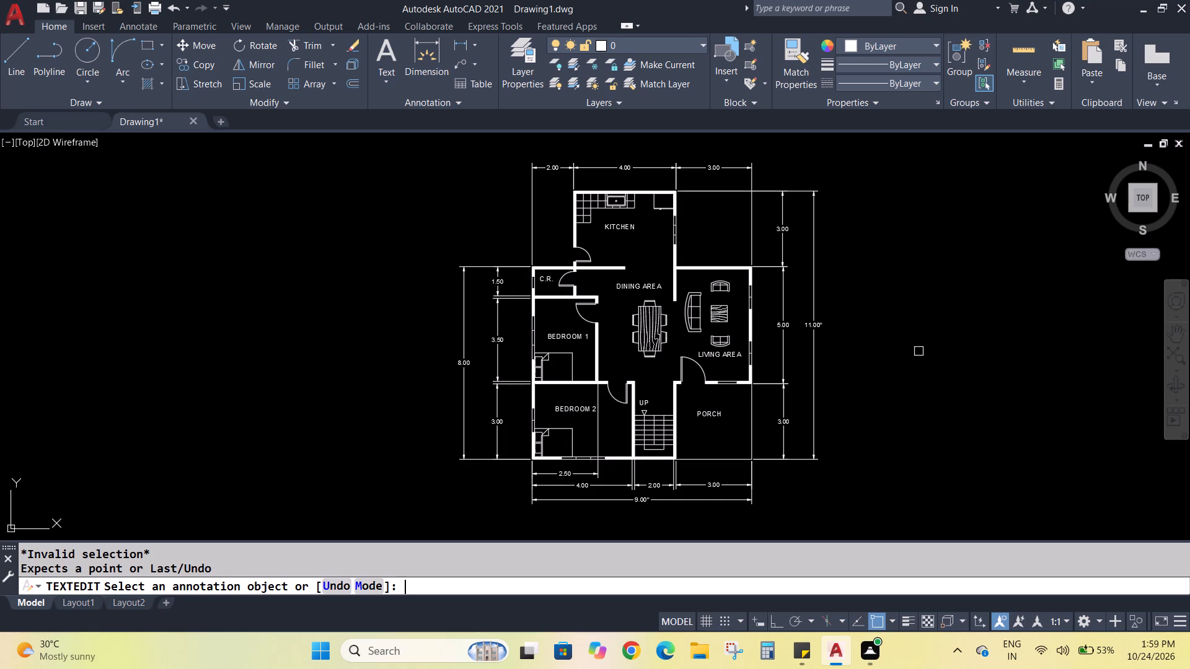
key(Escape)
key(Escape)
key(Escape)
key(z)
key(Return)
key(e)
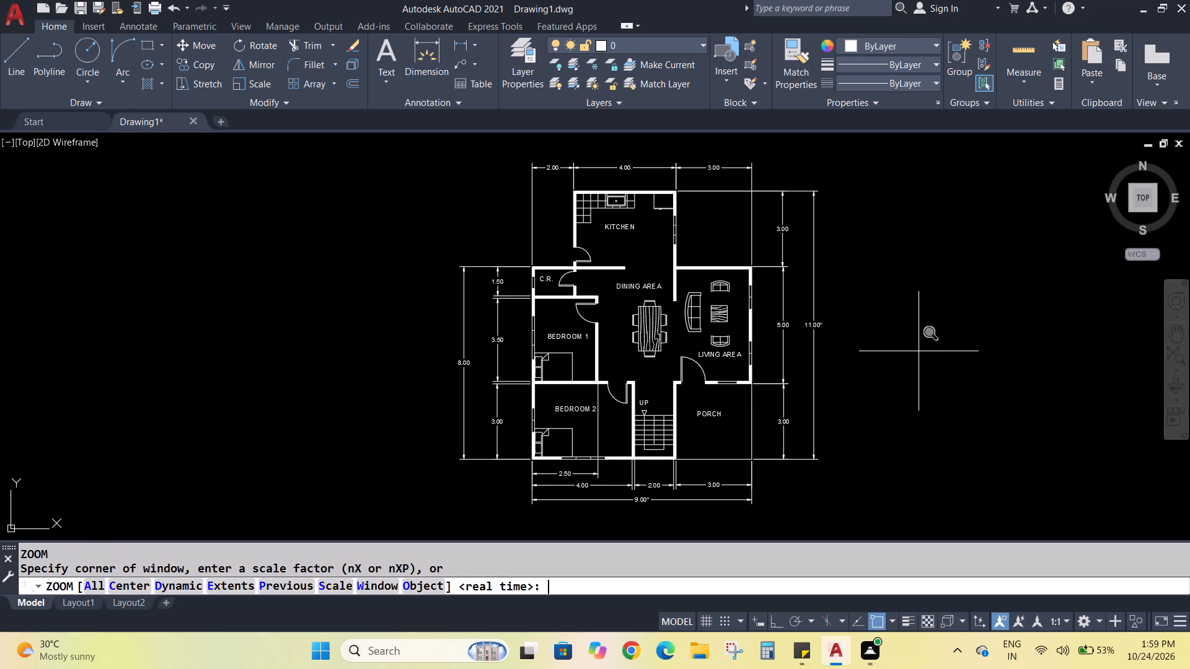
key(Return)
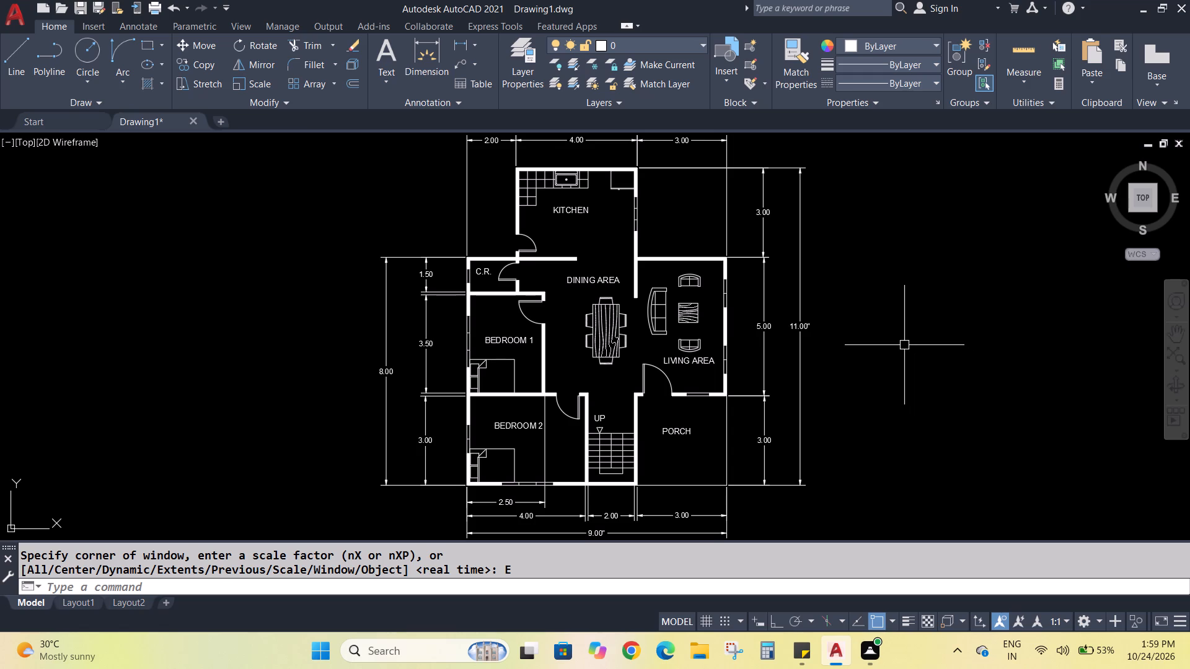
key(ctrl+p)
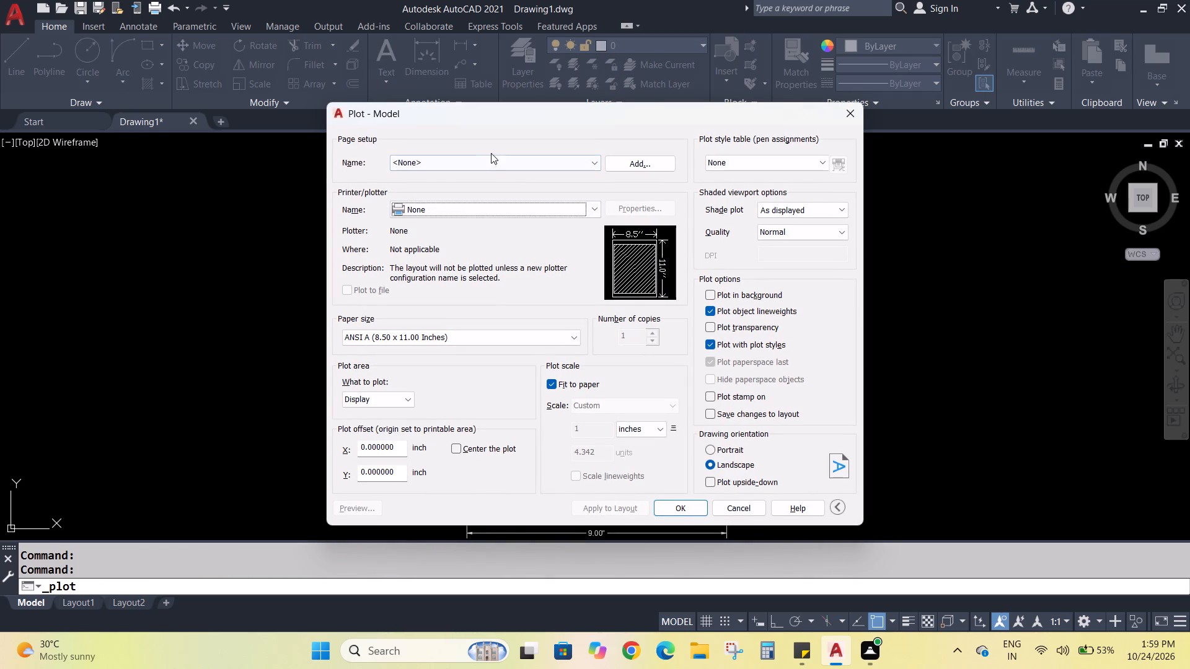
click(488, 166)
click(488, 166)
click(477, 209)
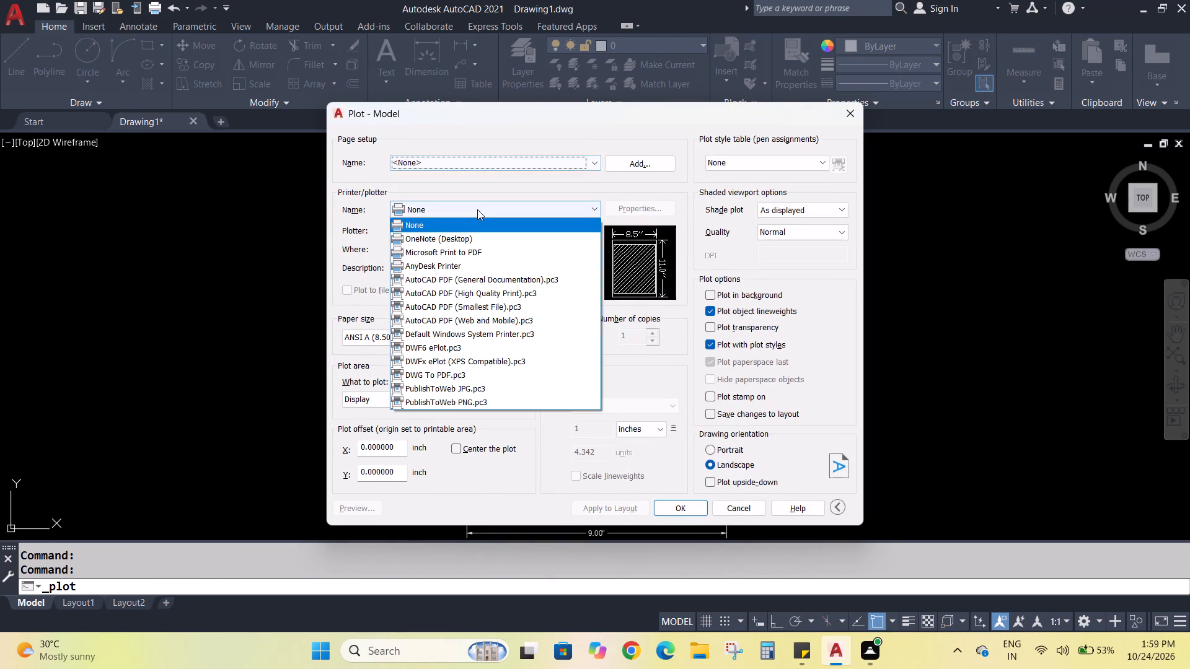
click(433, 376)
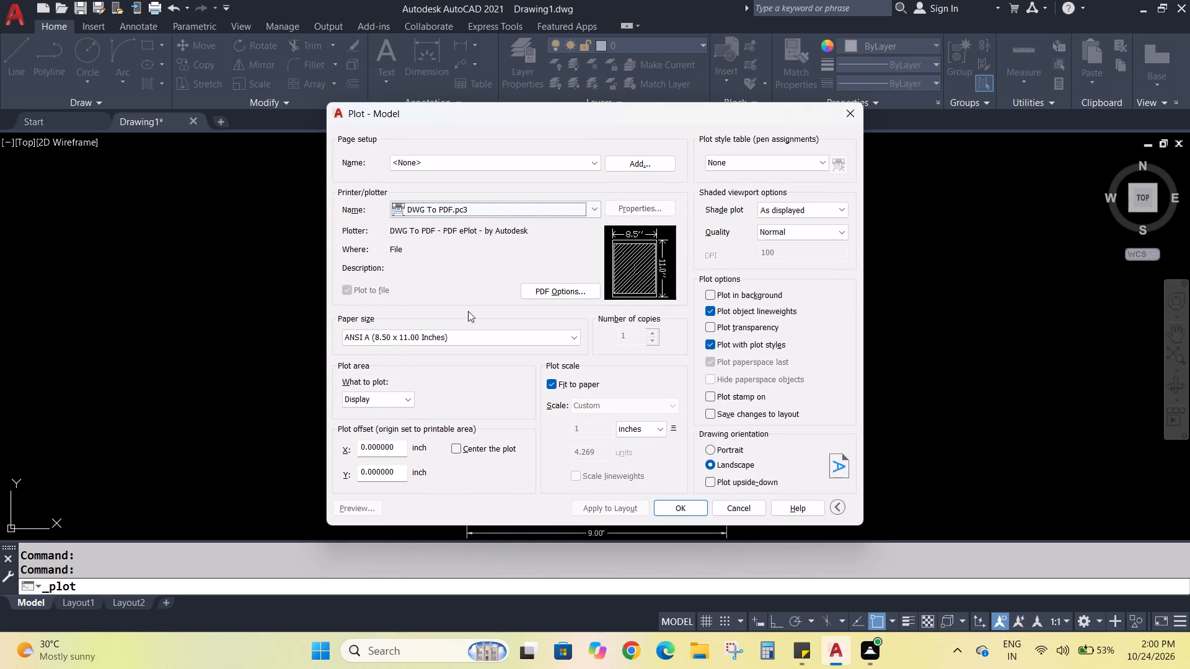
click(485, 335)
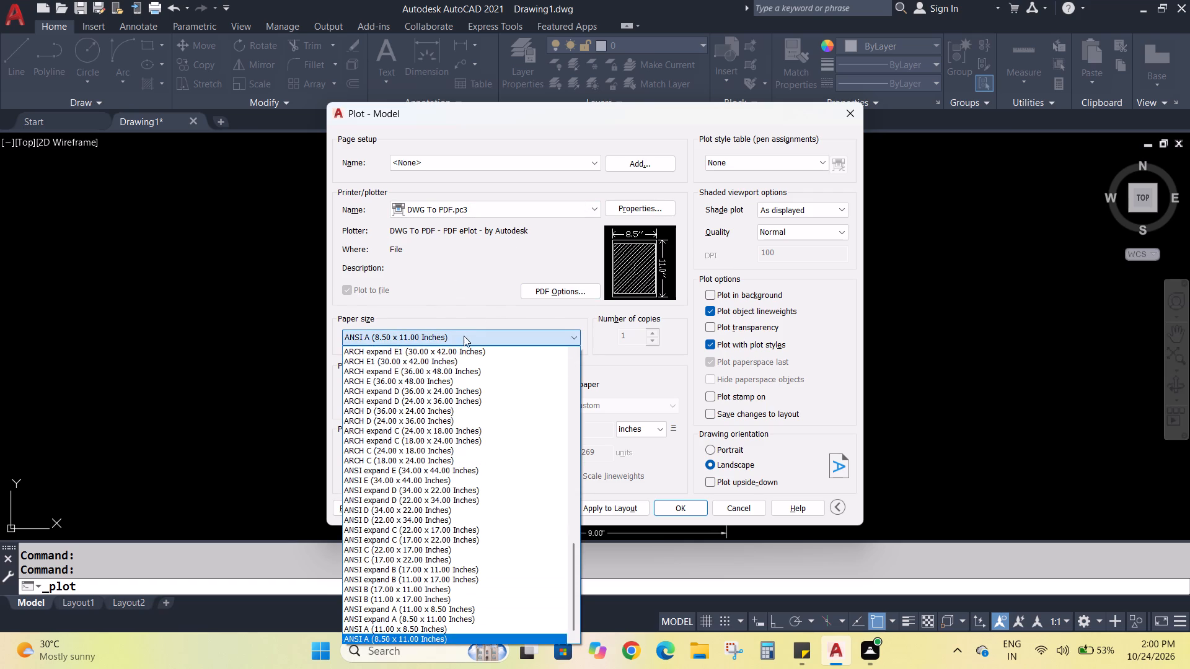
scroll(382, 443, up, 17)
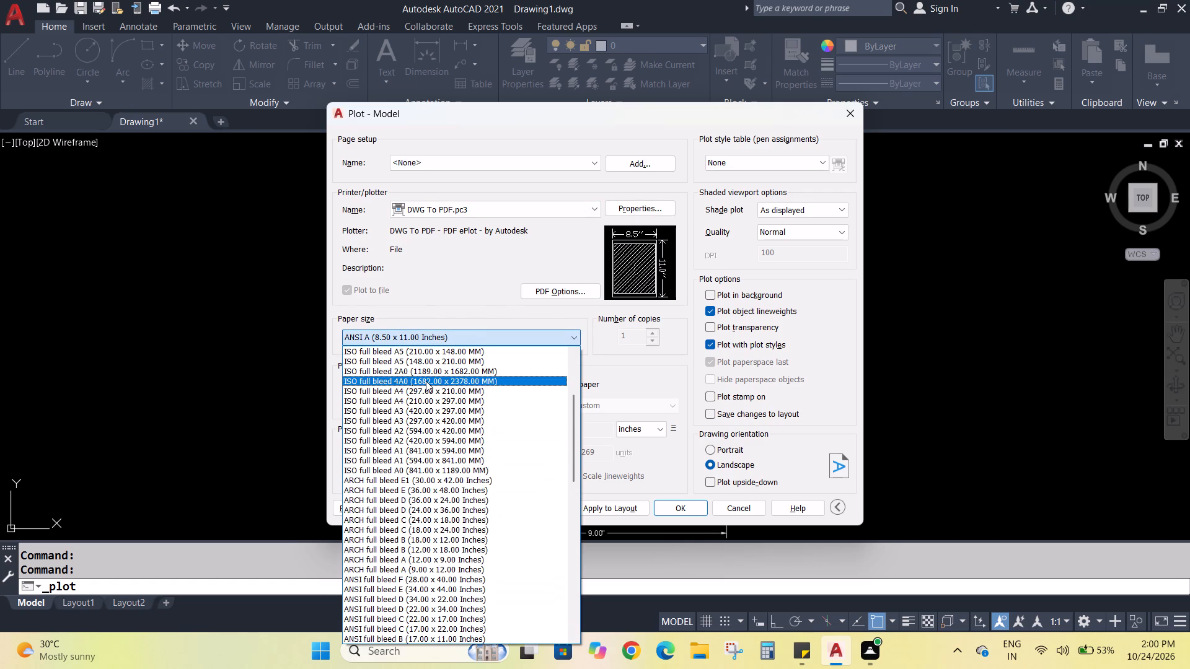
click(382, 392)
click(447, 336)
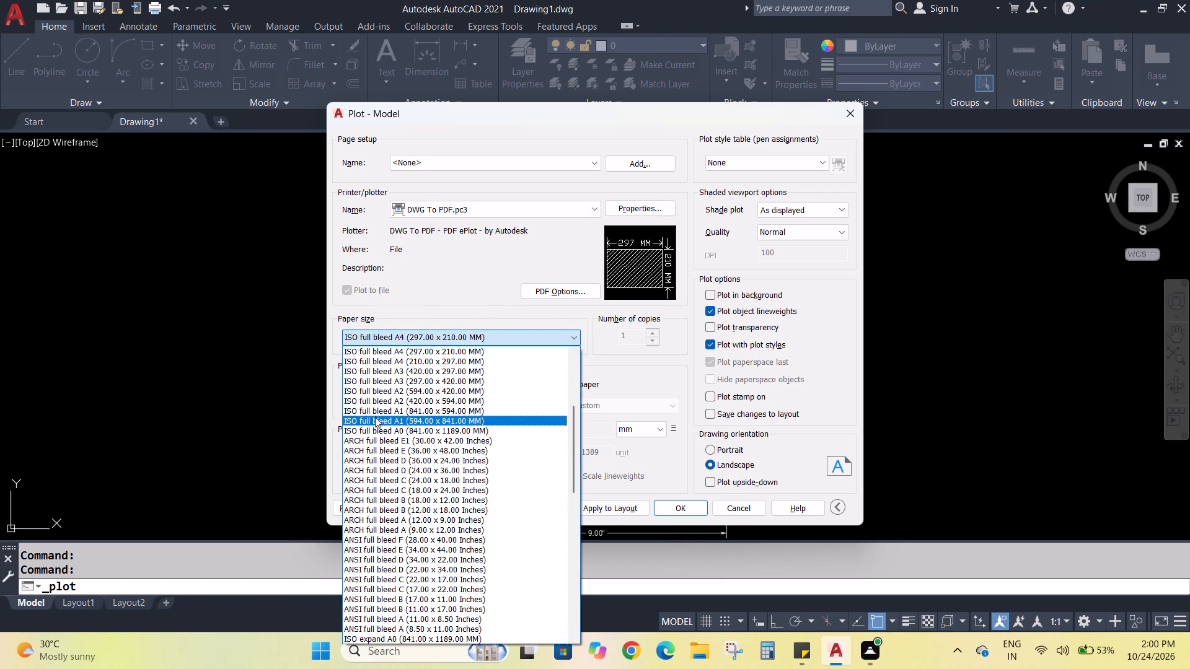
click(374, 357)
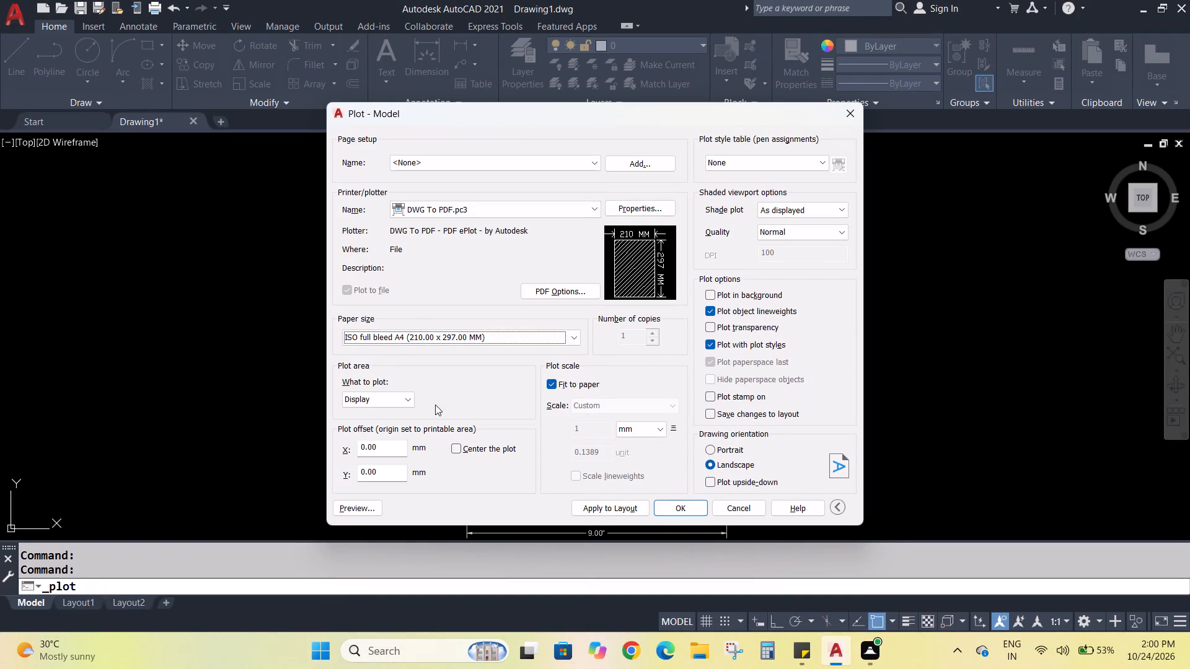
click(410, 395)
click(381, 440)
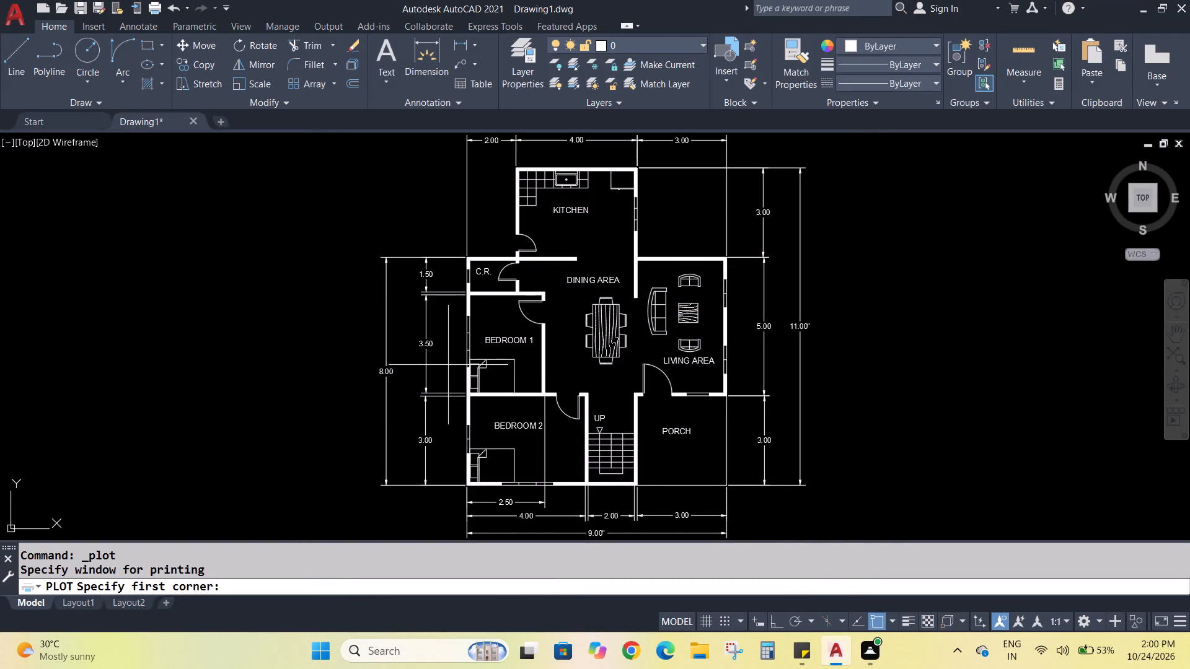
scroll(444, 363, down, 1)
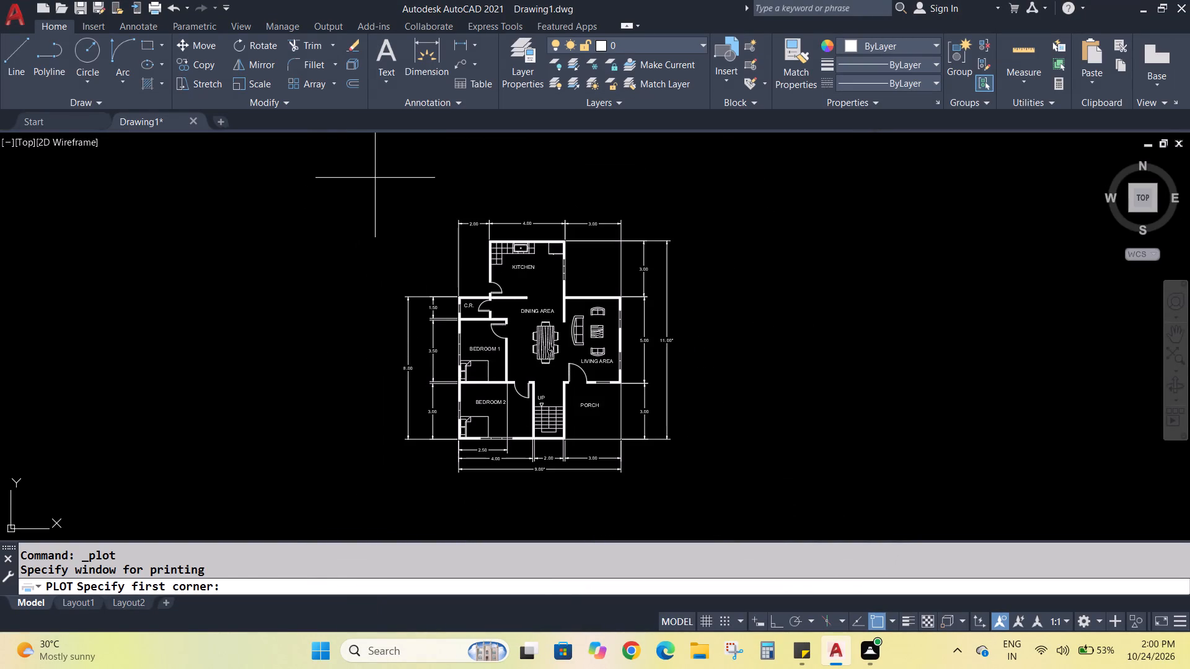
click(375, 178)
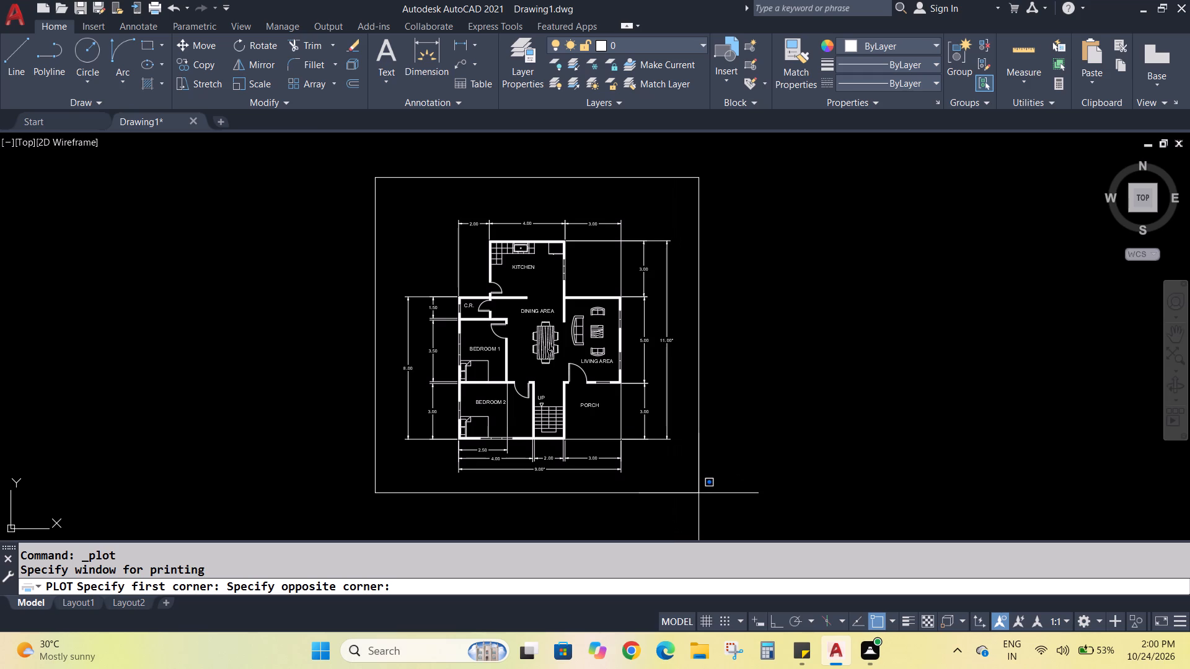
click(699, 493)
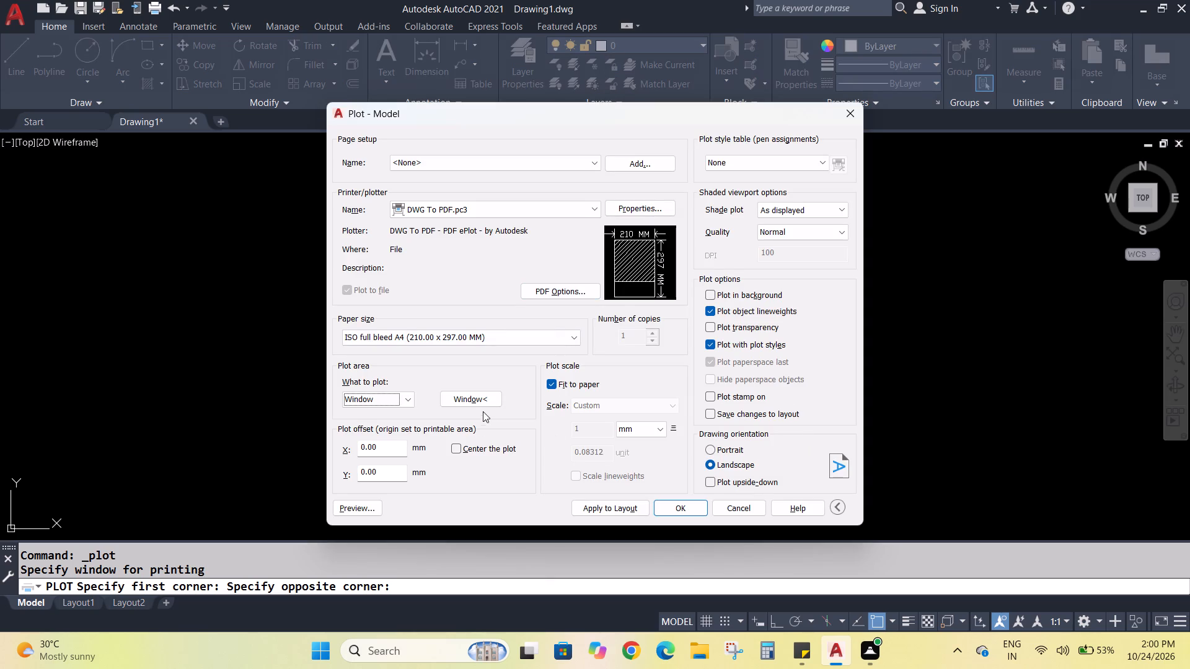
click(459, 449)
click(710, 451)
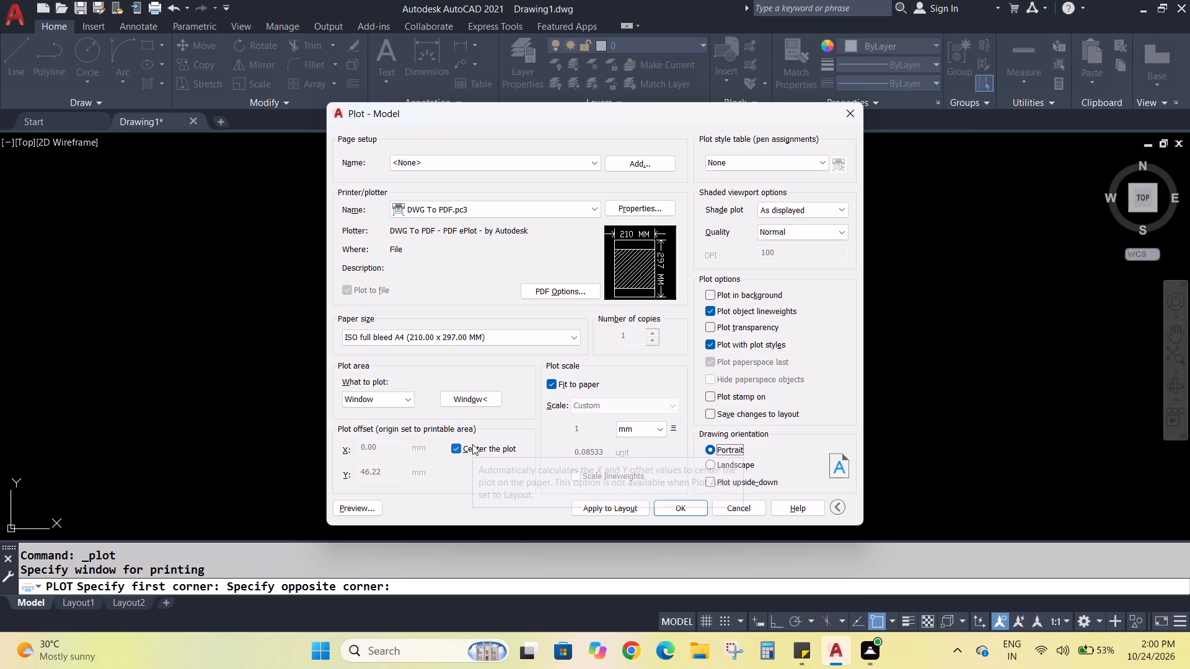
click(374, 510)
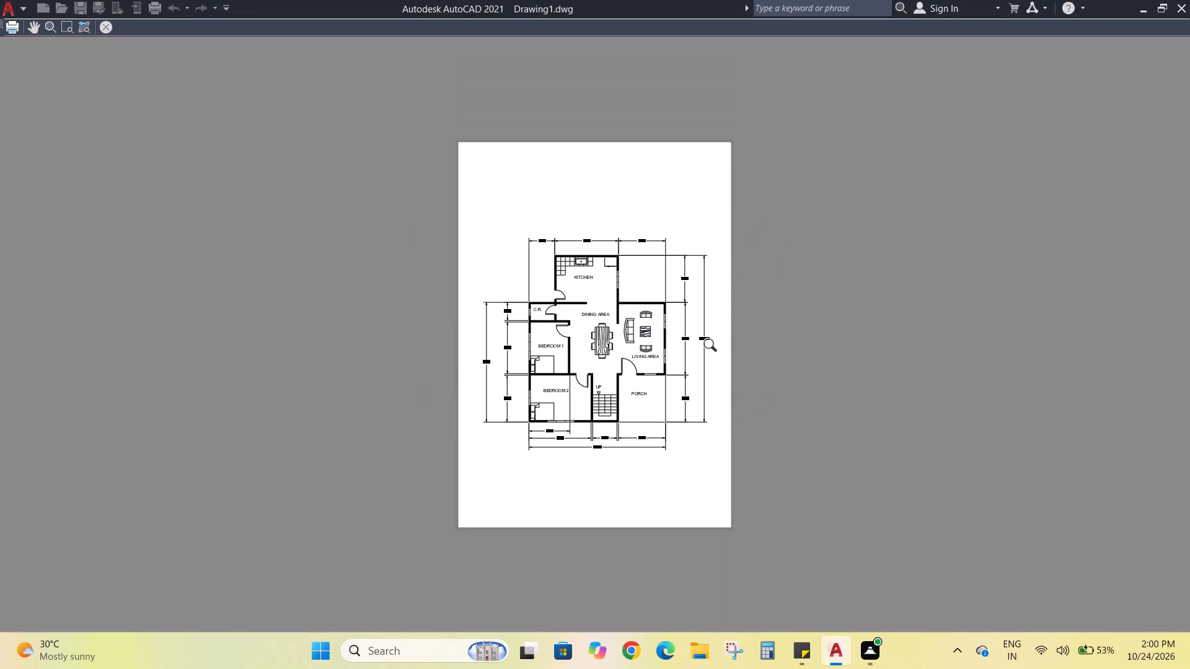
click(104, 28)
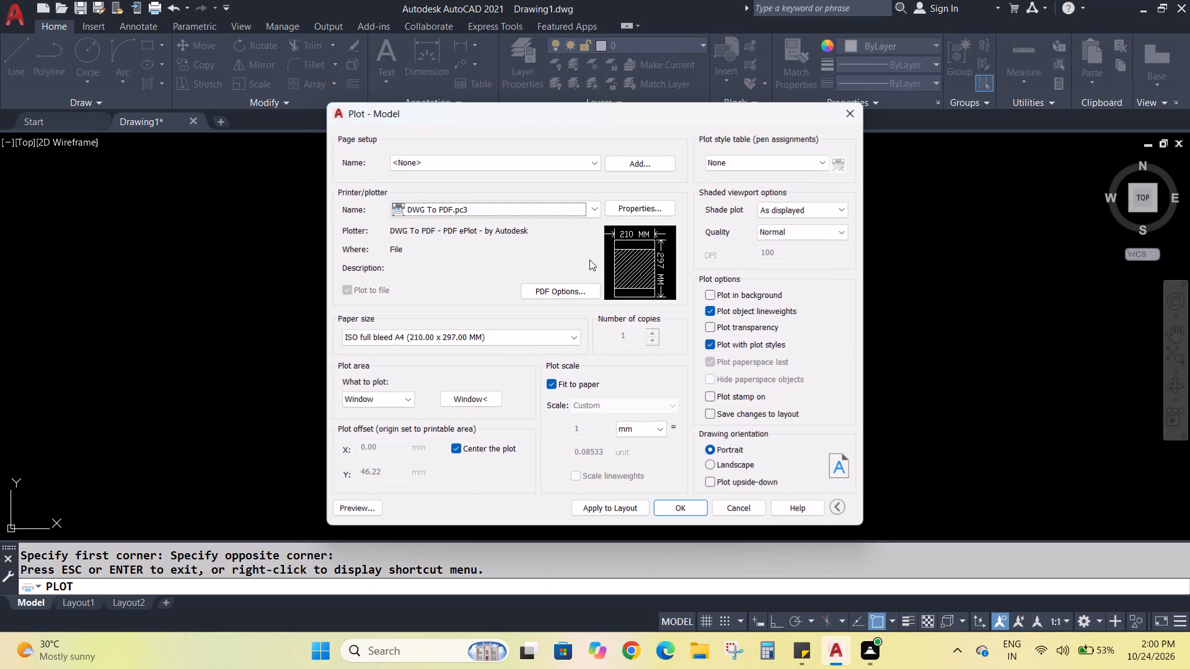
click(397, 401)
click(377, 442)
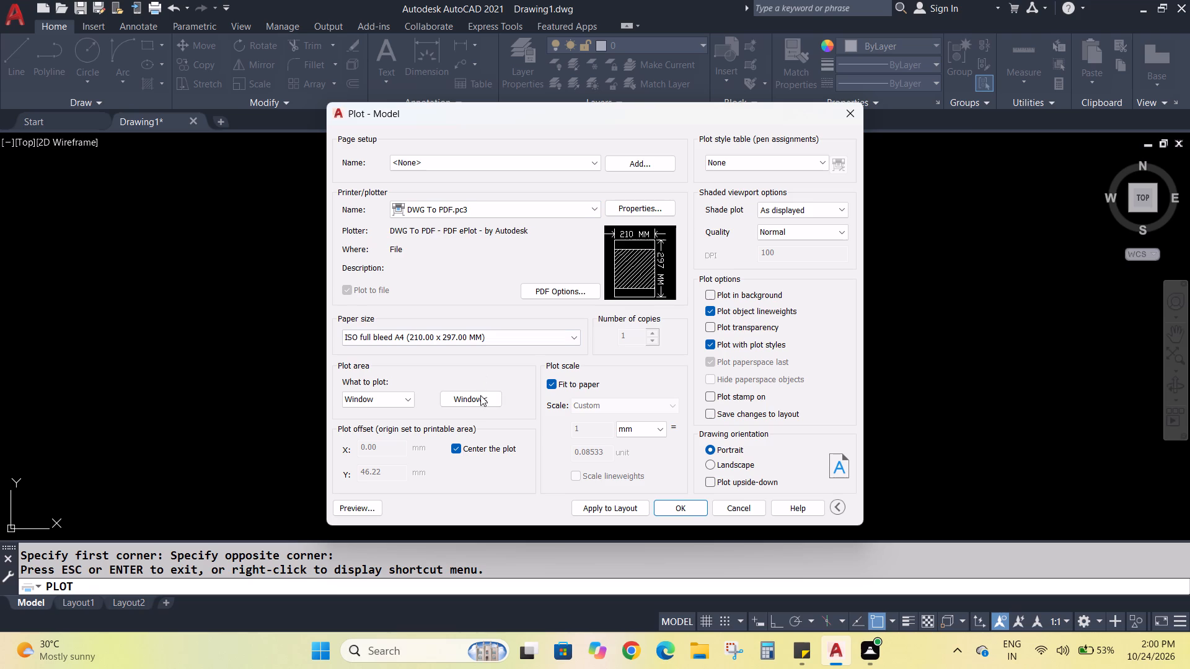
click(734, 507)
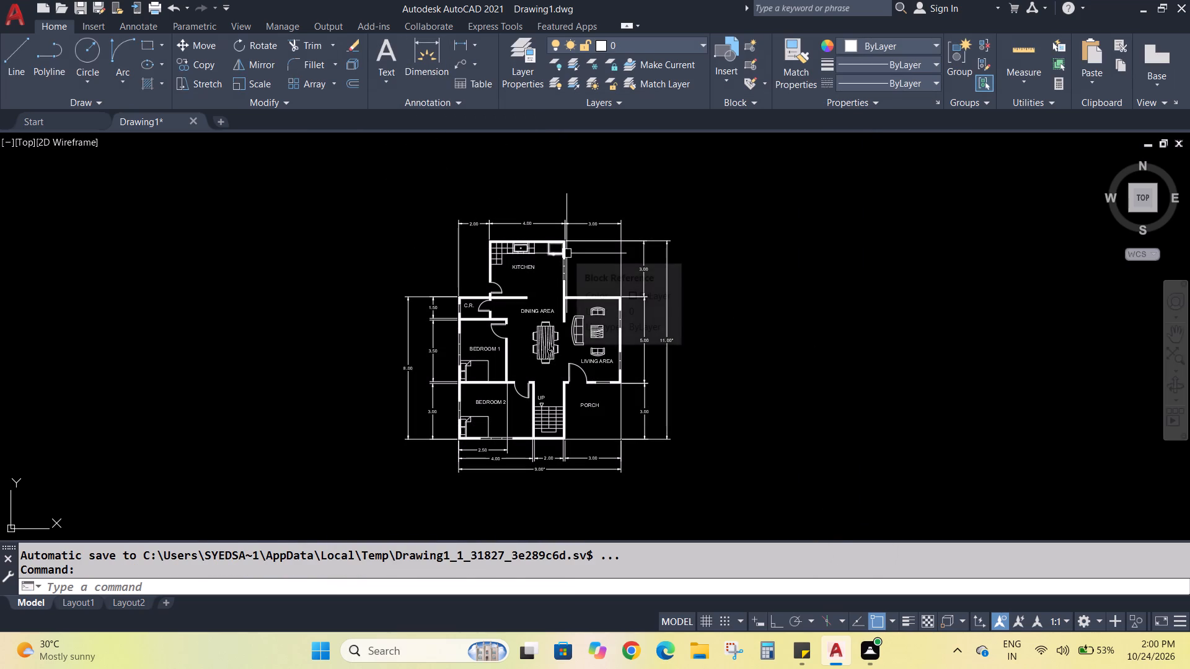
Set up a plot with the DWG To PDF.pc3 plotter on ISO full bleed A4 (210.00 x 297.00 MM) paper.
key(ctrl+p)
click(532, 214)
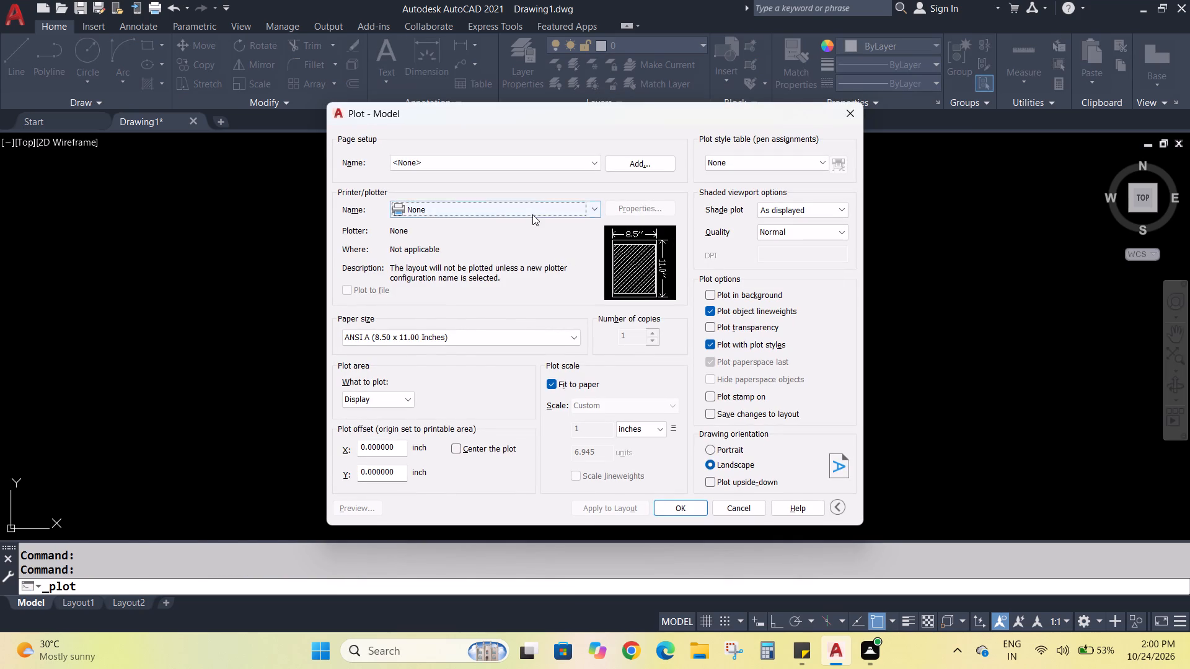
click(455, 372)
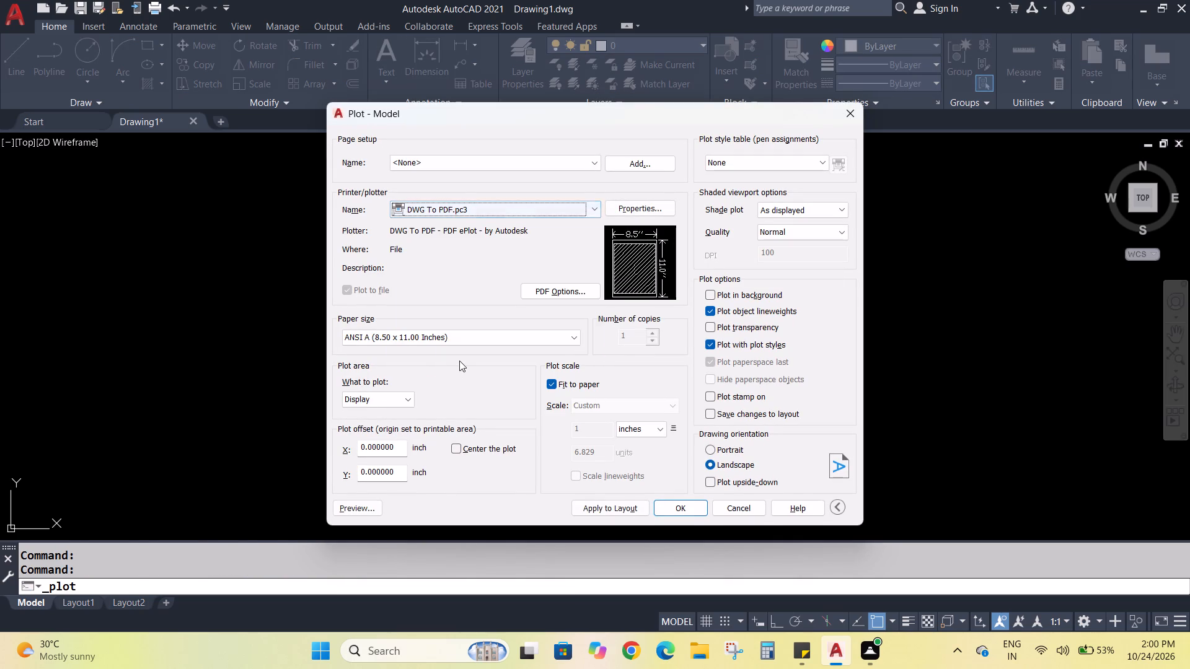
click(456, 340)
scroll(436, 382, up, 9)
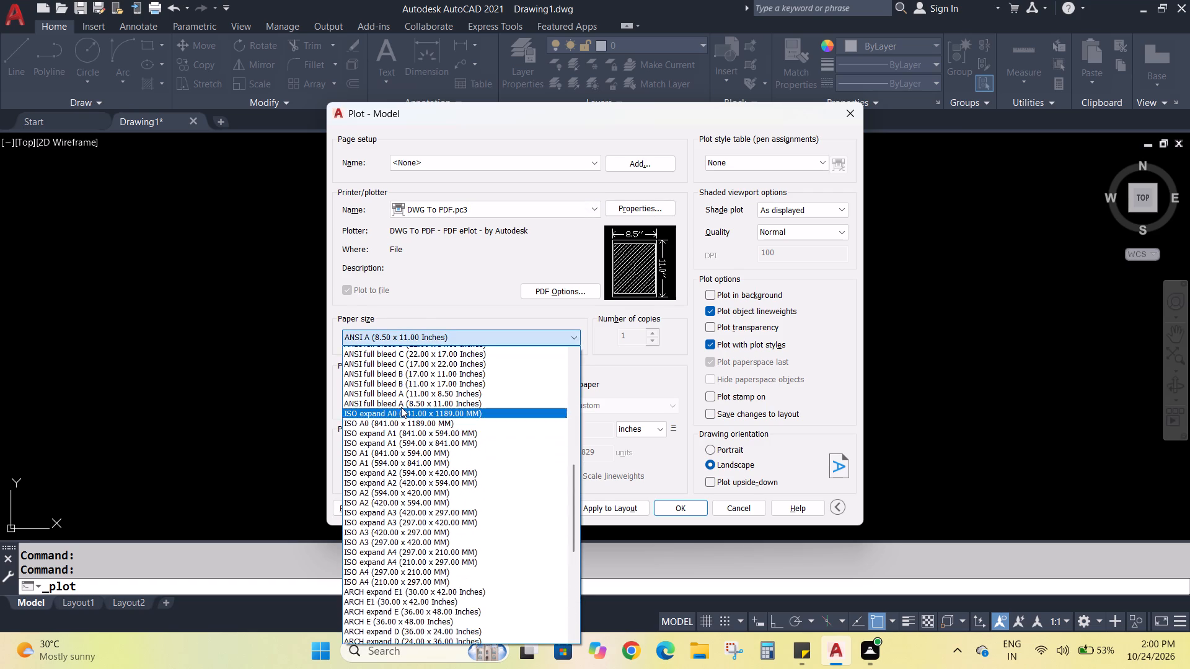
scroll(401, 407, up, 6)
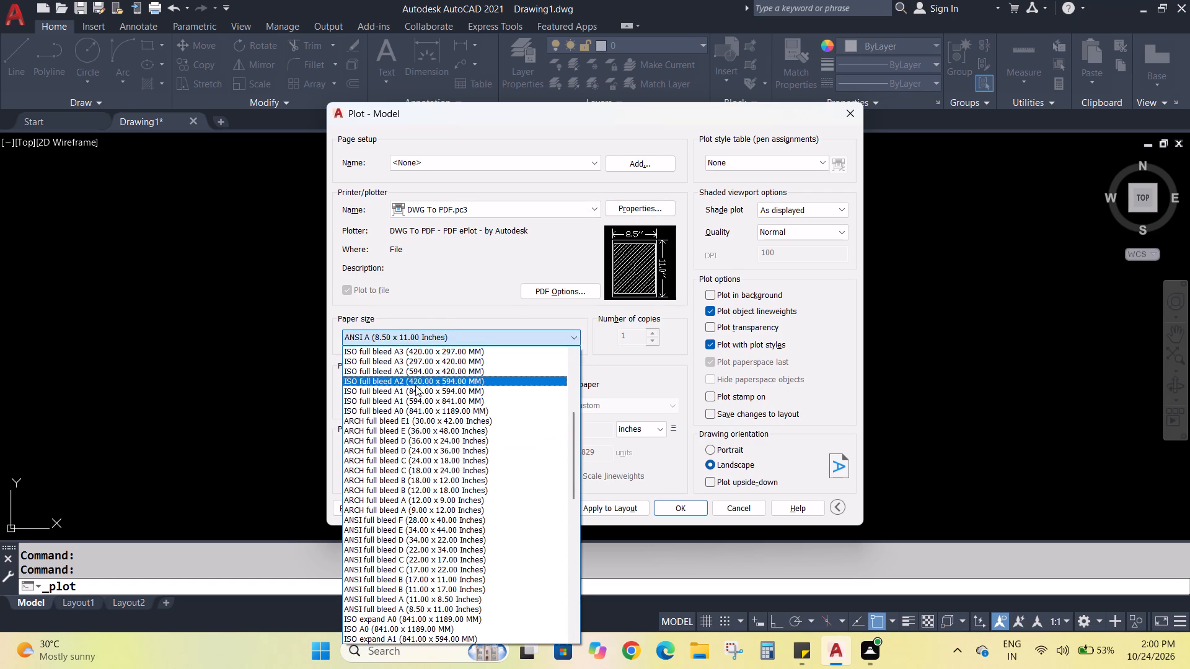
scroll(390, 376, up, 1)
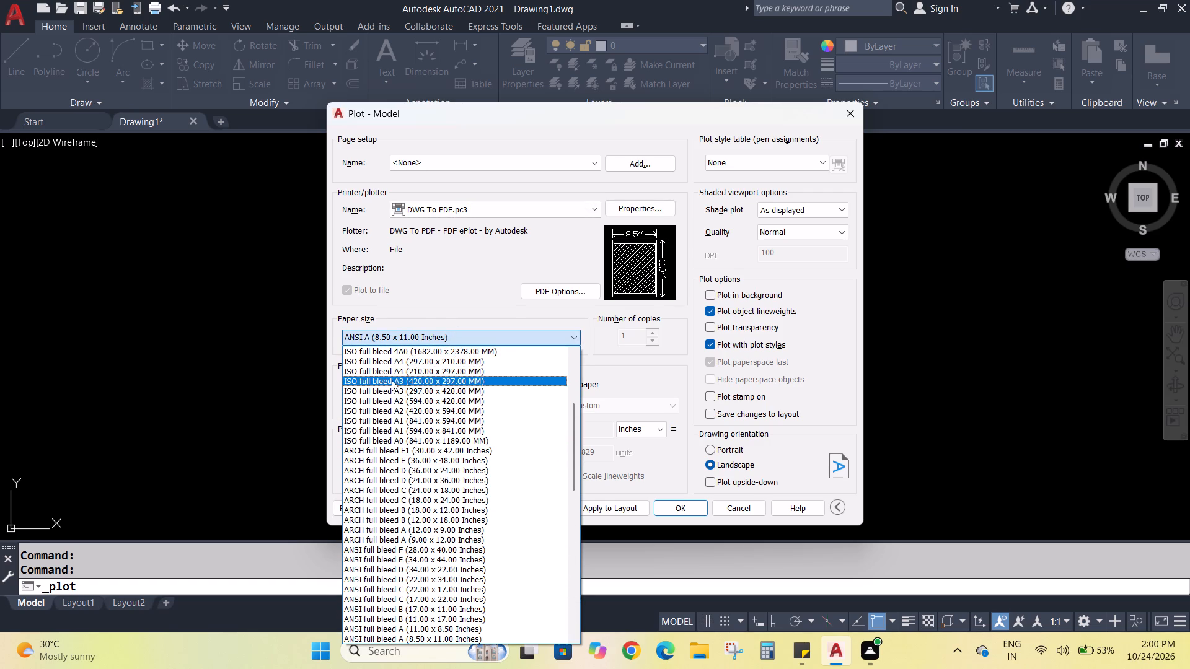
click(388, 372)
Set the plot area to a window closely enclosing the whole dimensioned floor plan, centred on the paper in portrait orientation.
click(402, 405)
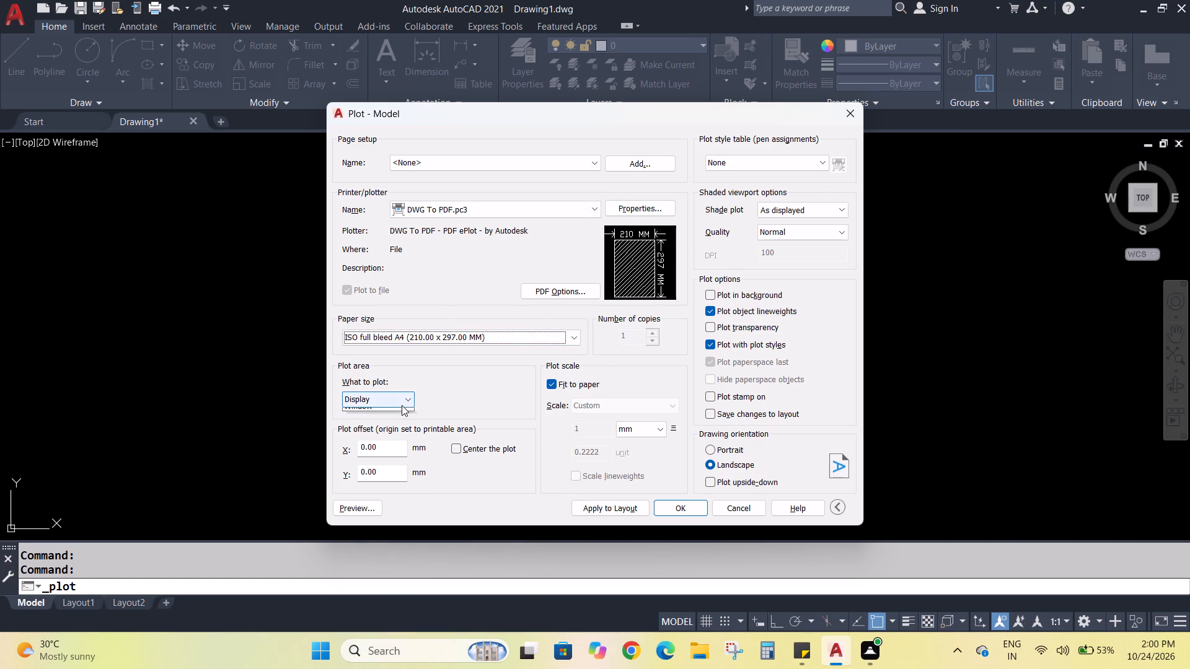
click(387, 439)
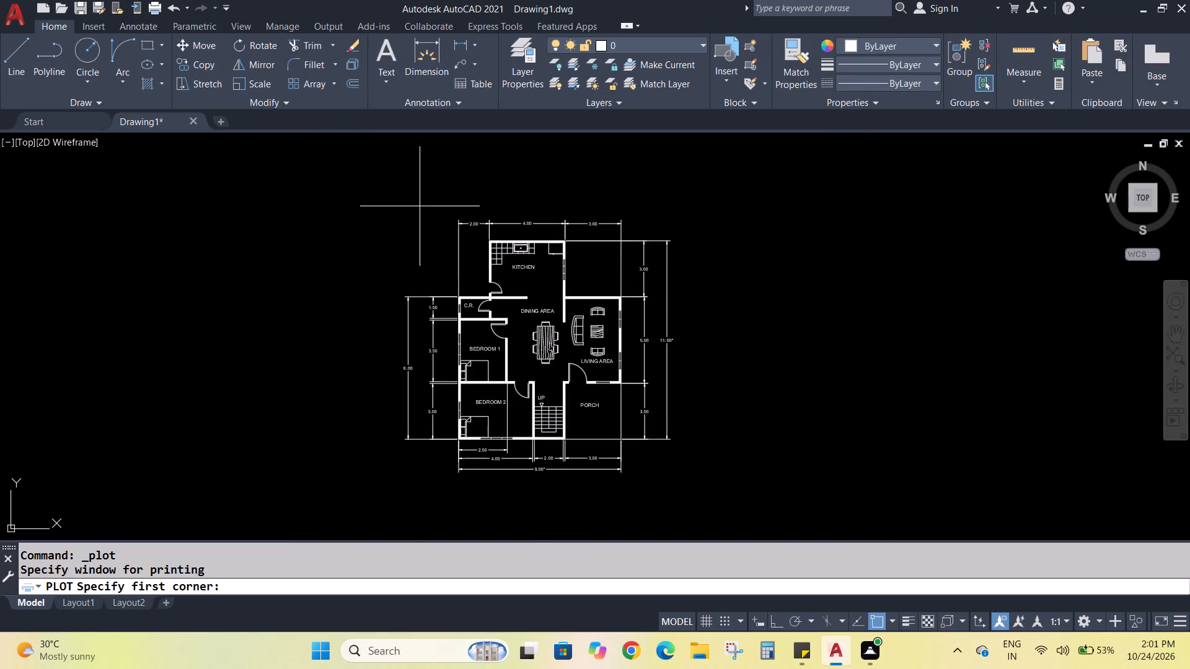
click(393, 195)
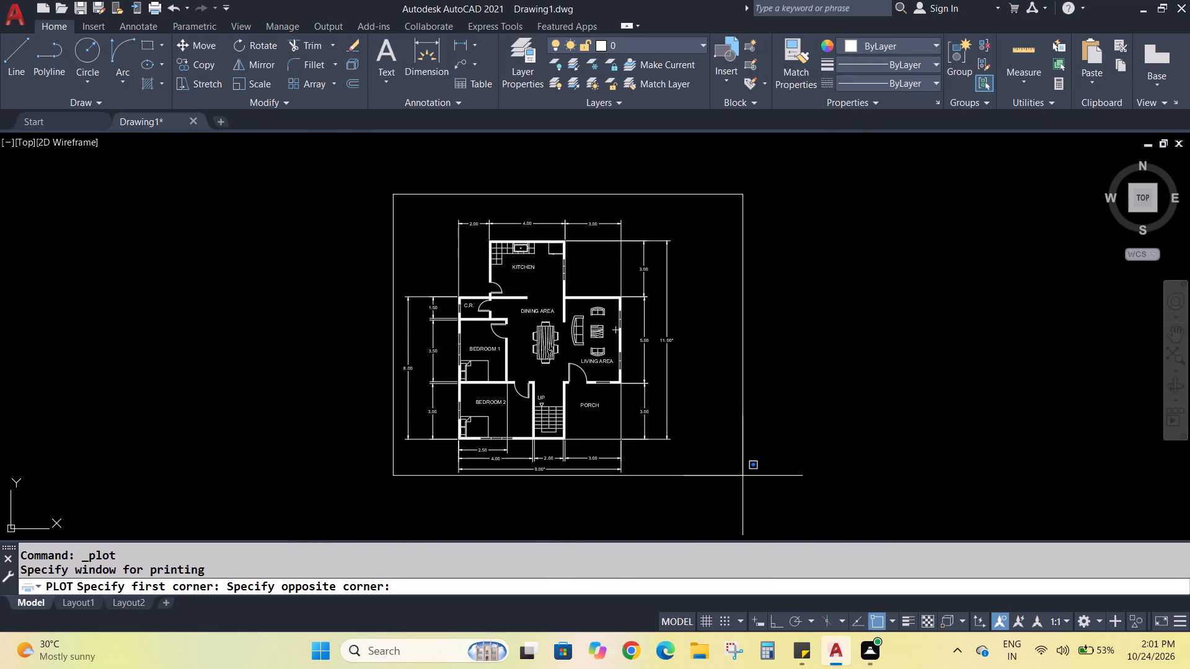
click(681, 483)
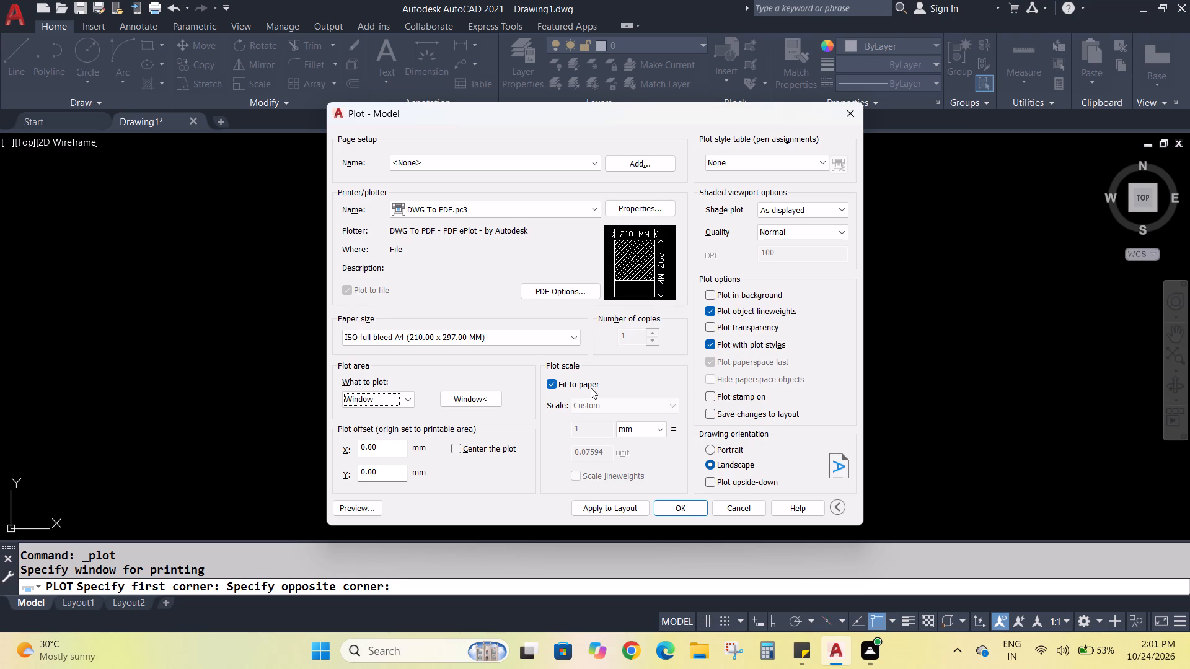
click(459, 445)
click(712, 450)
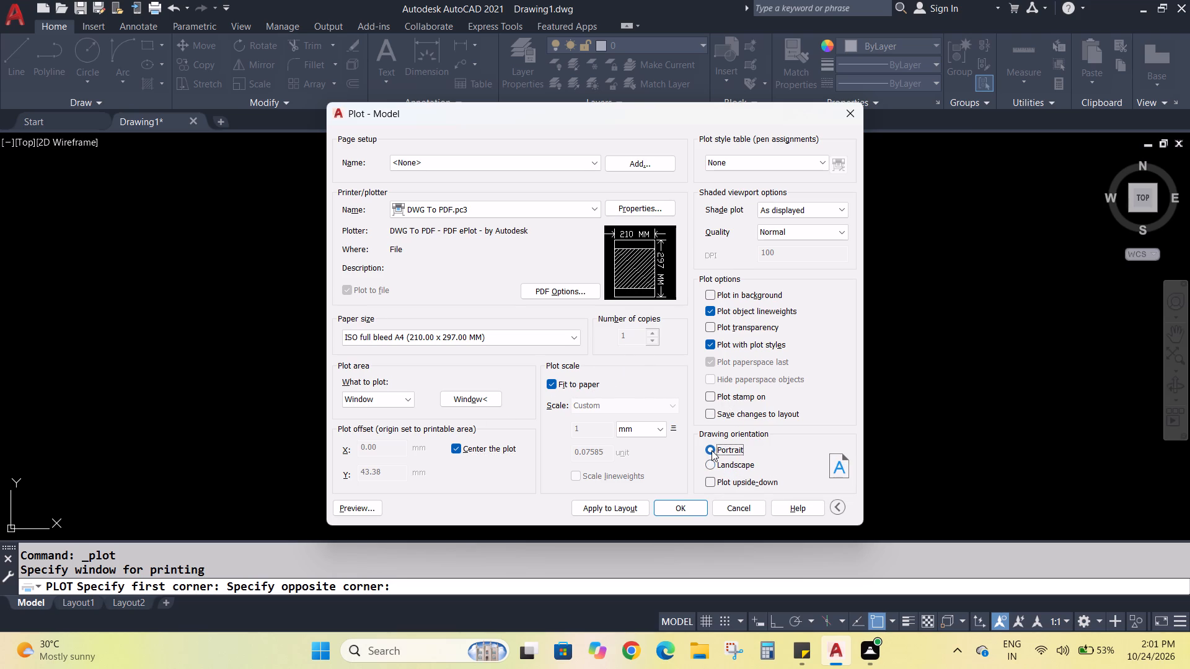
Preview the plot and apply the plot settings to the layout.
click(351, 505)
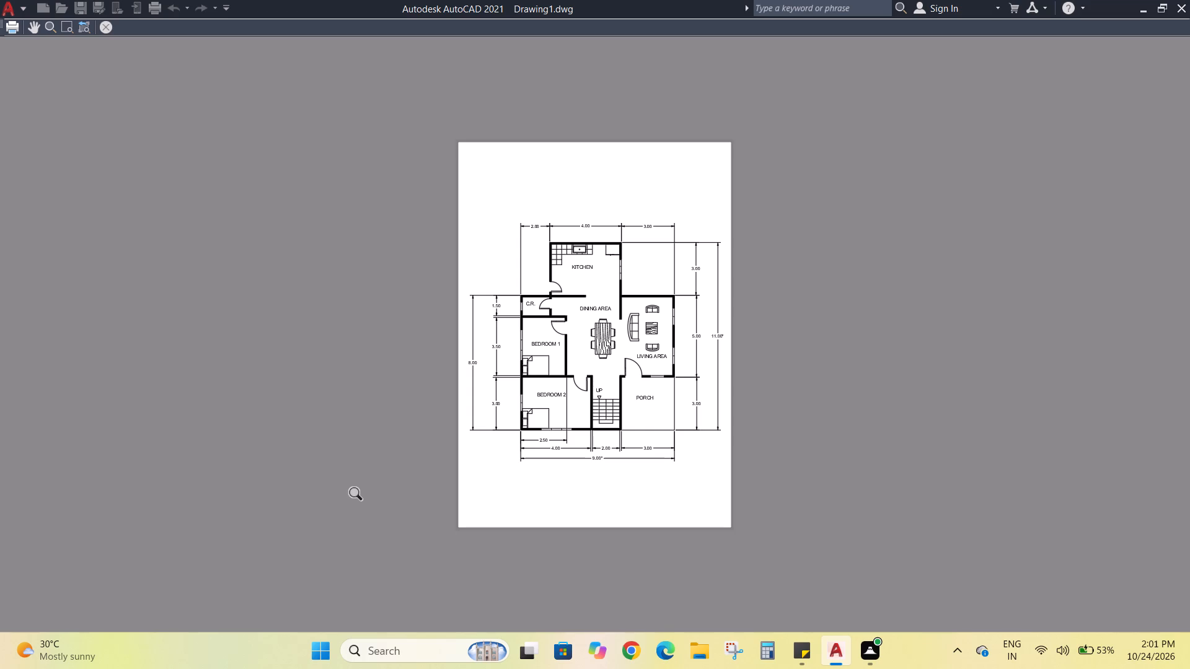
click(105, 30)
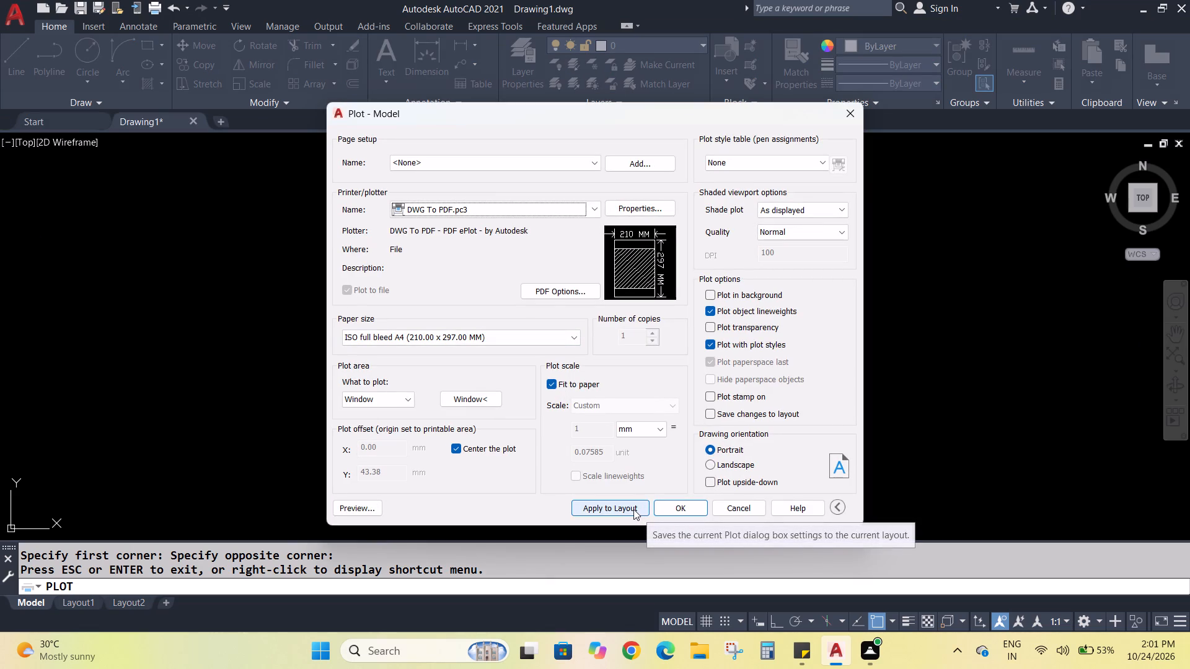
click(633, 509)
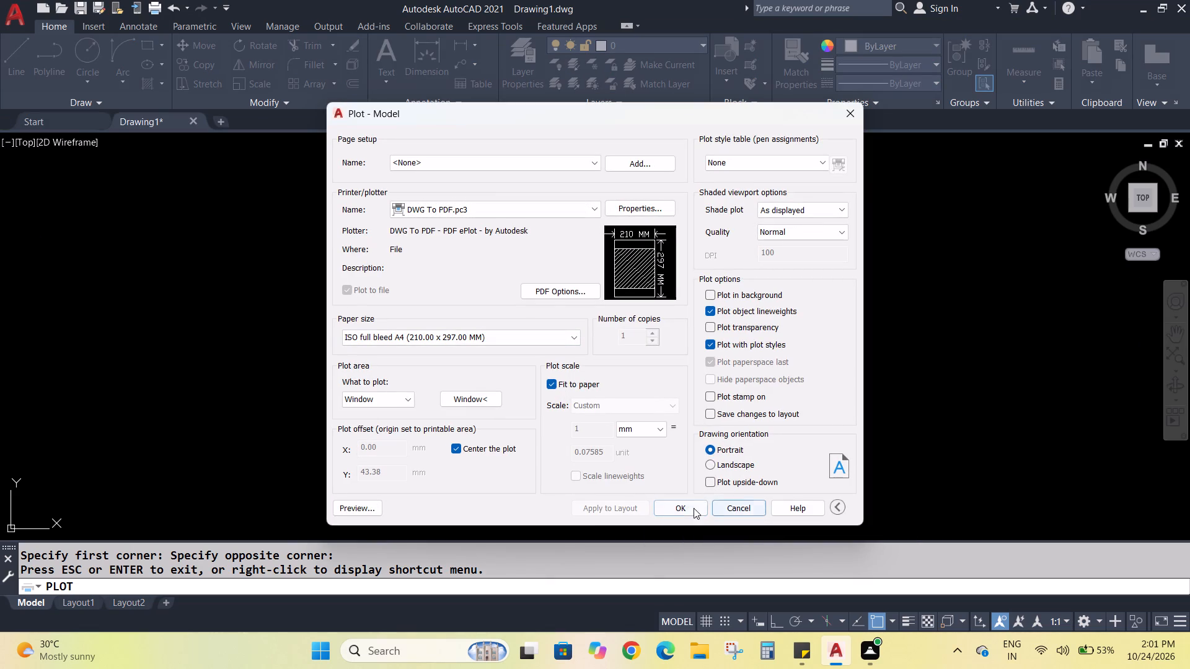
Plot the floor plan to a PDF named 2BHK Floor Plan 5-Model in the SYMBIOSIS folder on the Desktop.
click(689, 509)
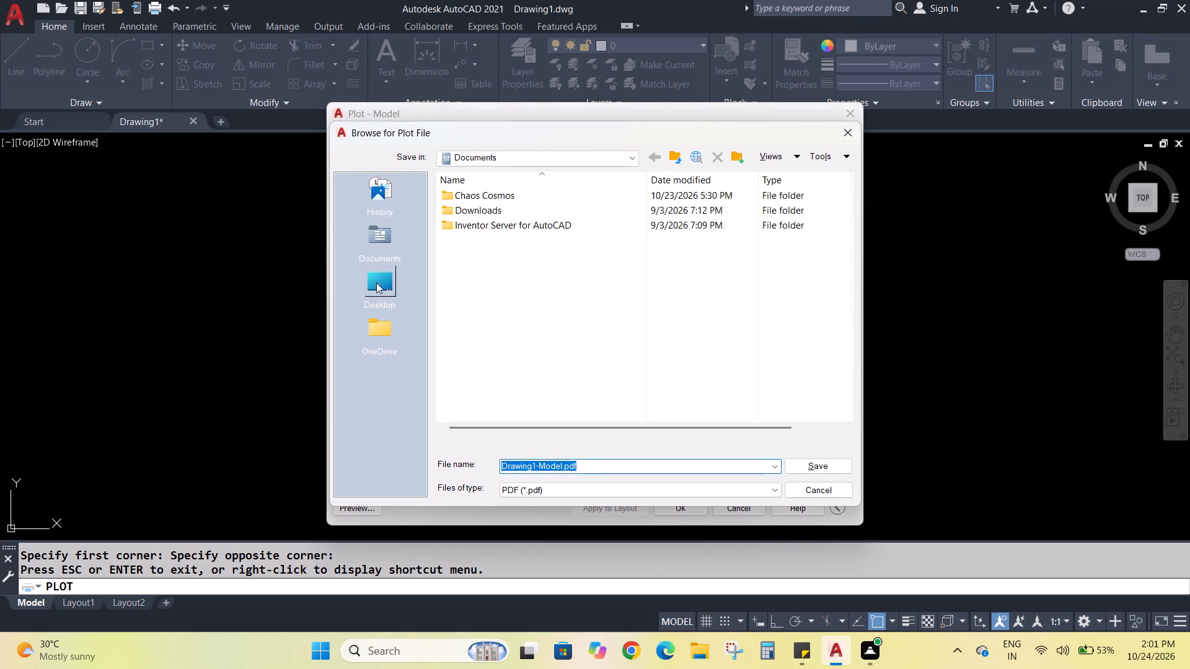
click(376, 282)
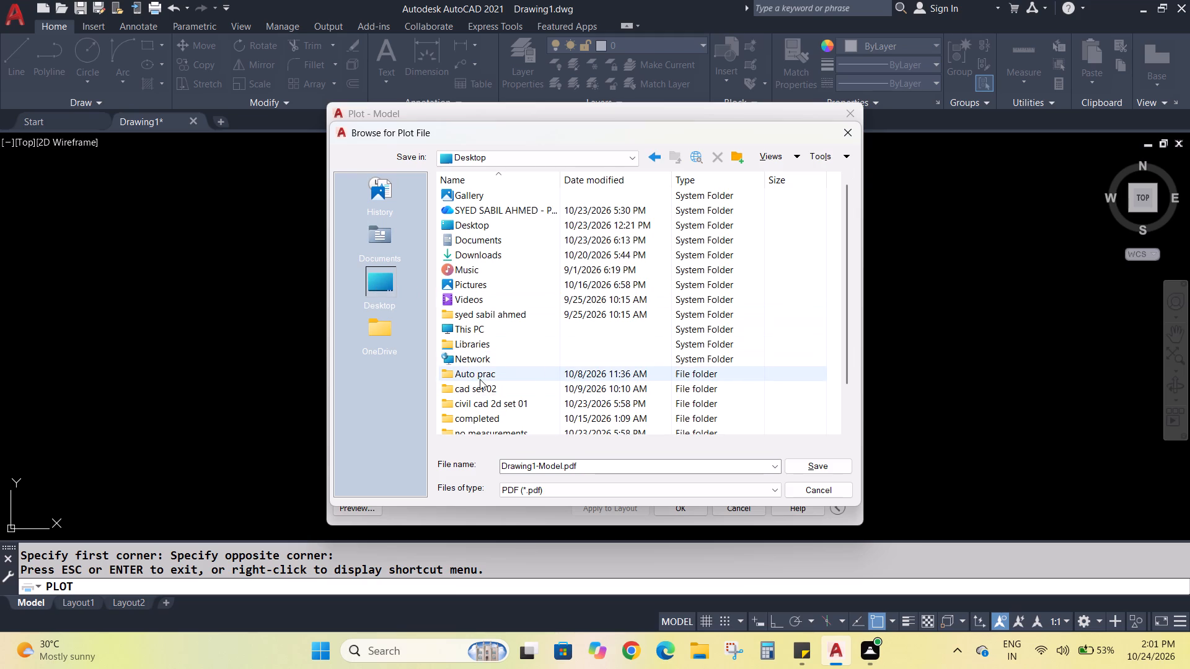
scroll(478, 387, down, 1)
double_click(473, 417)
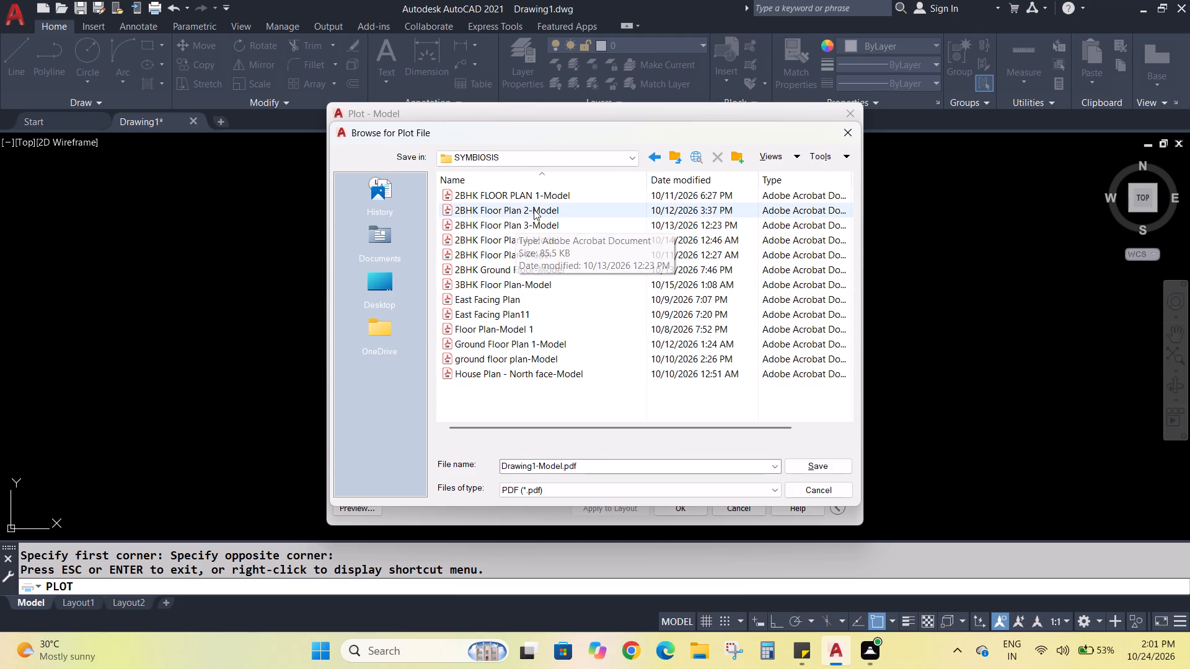
click(504, 242)
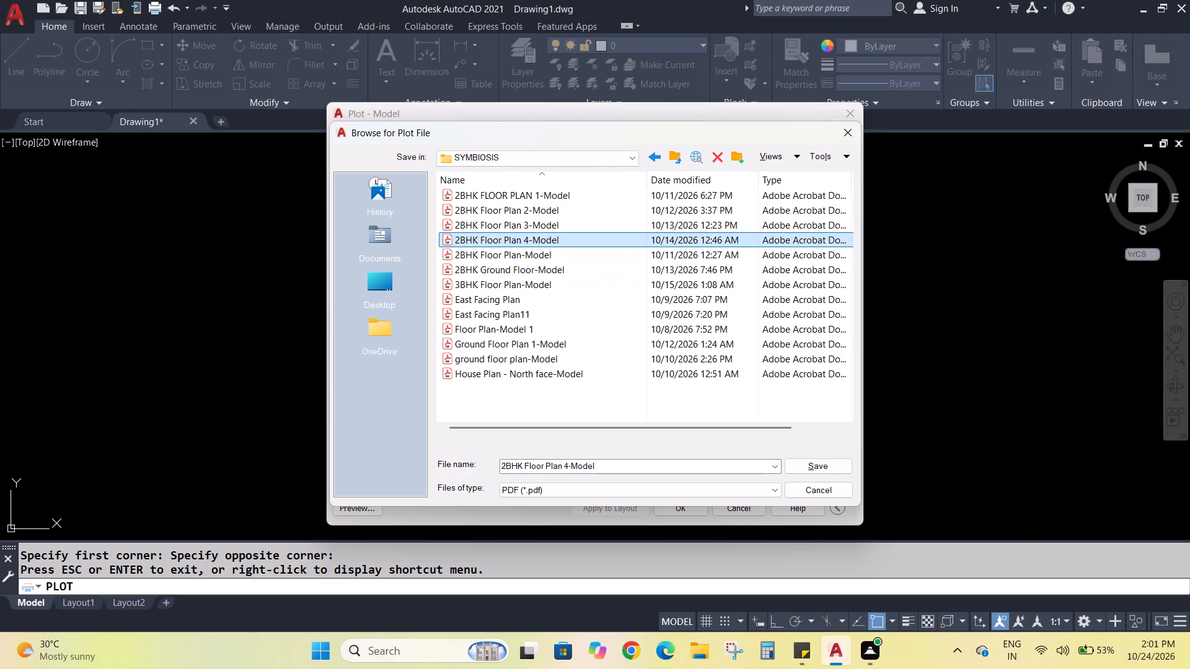
click(566, 465)
click(570, 463)
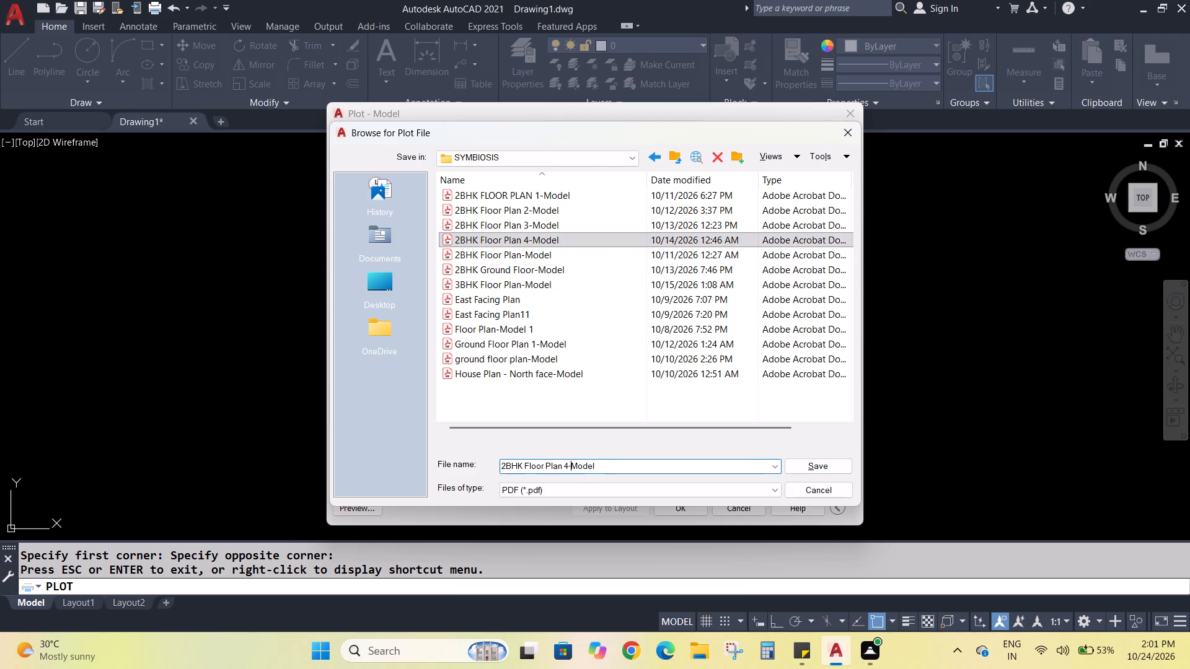
key(Left)
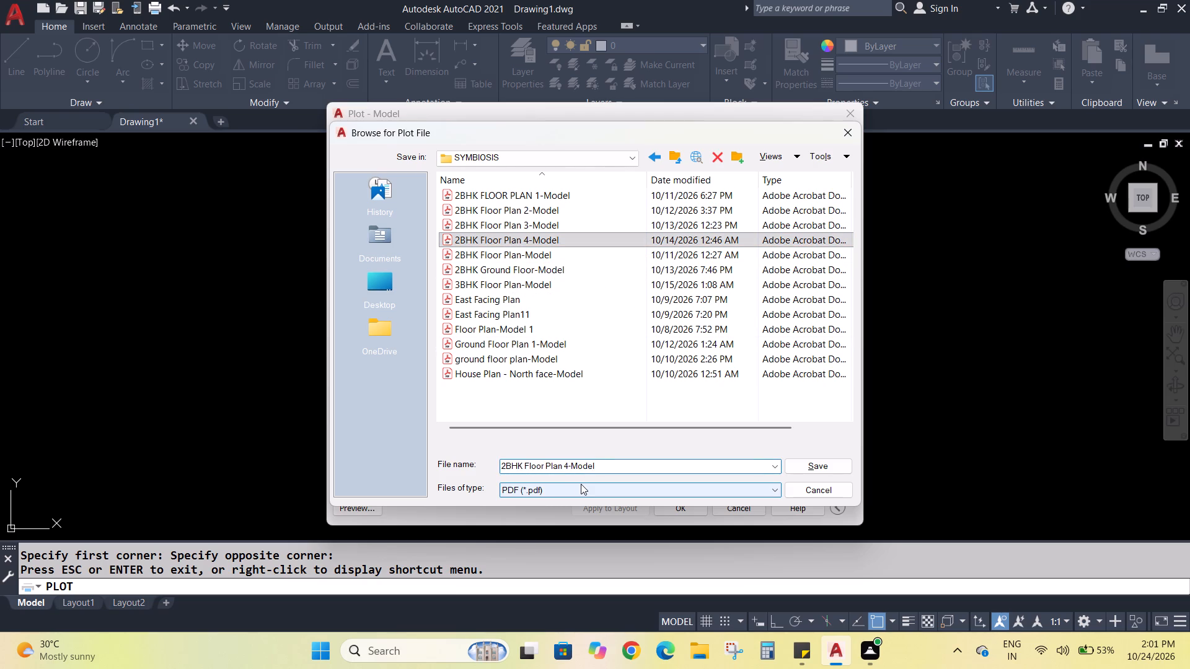
key(BackSpace)
key(5)
click(813, 466)
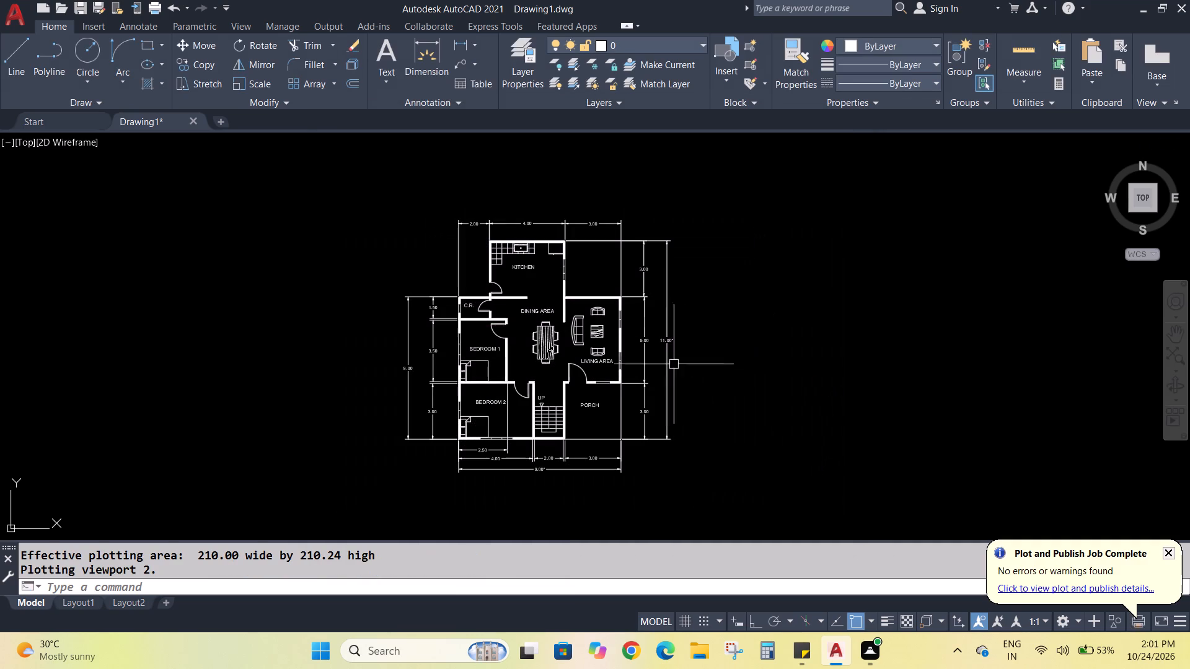
Close the plotted PDF and save the drawing as 2BHK Floor Plan 5 in the Desktop's SYMBIOSIS folder.
click(76, 4)
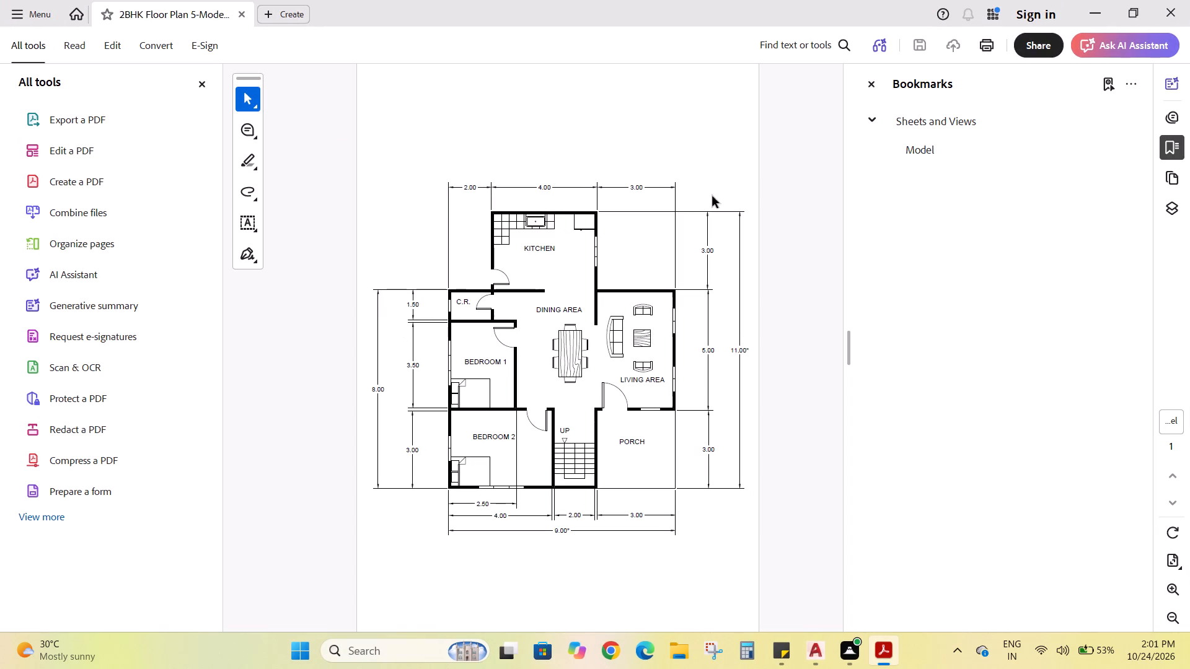
click(1184, 6)
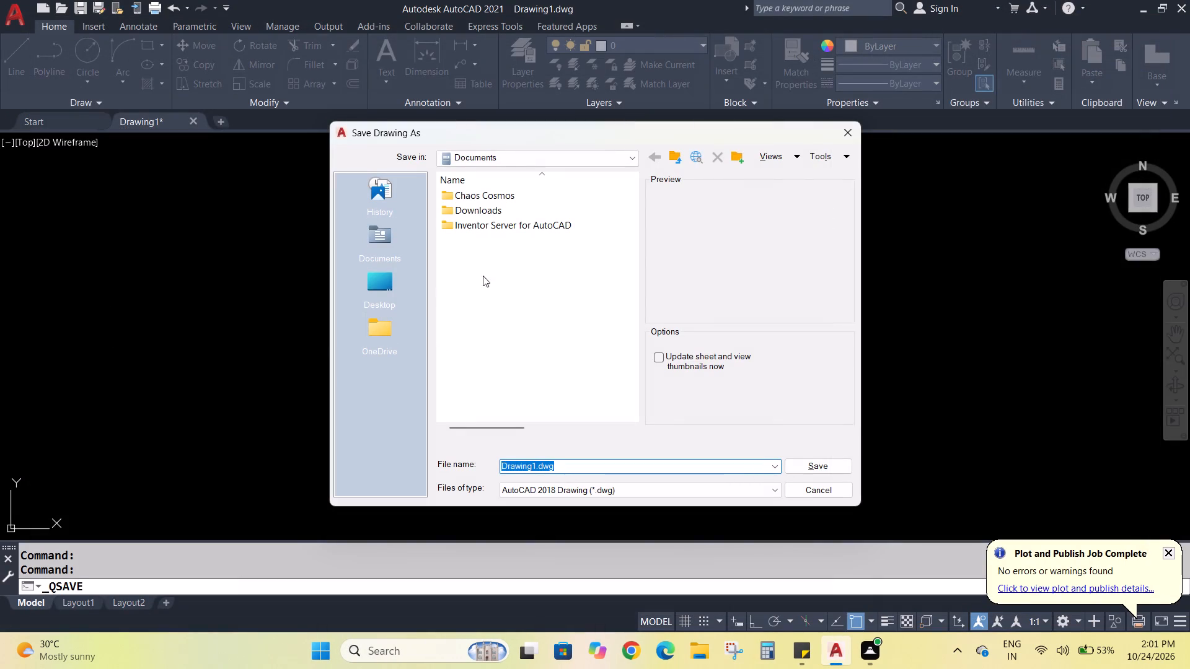
click(388, 286)
scroll(497, 325, down, 4)
double_click(487, 401)
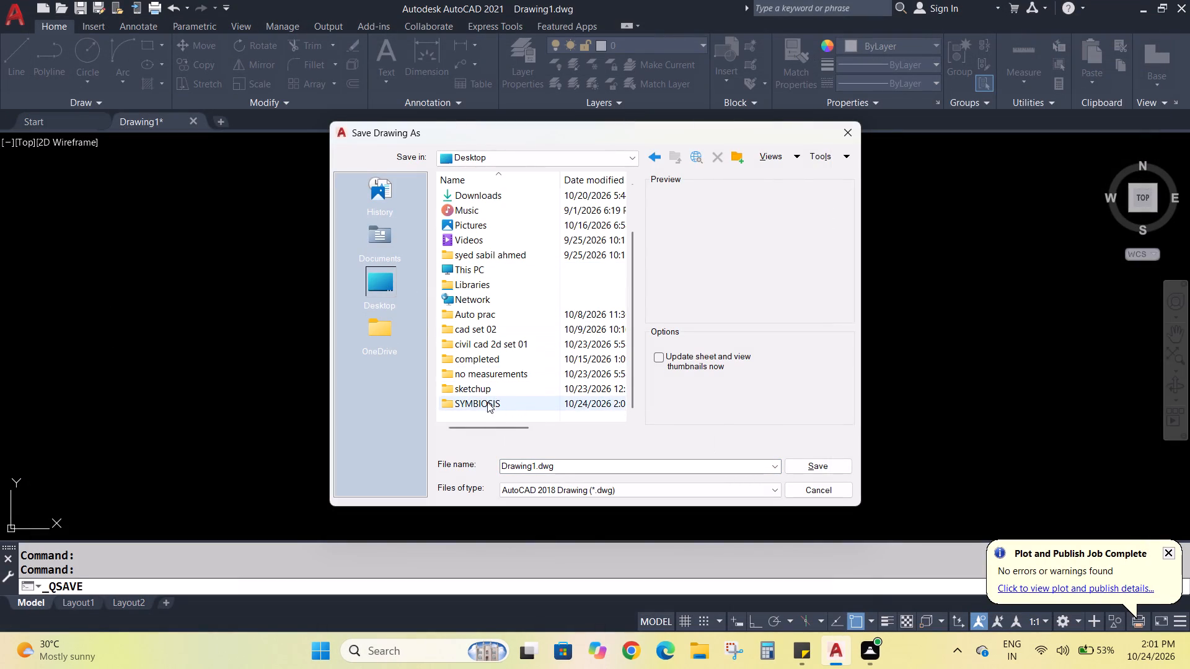
click(504, 416)
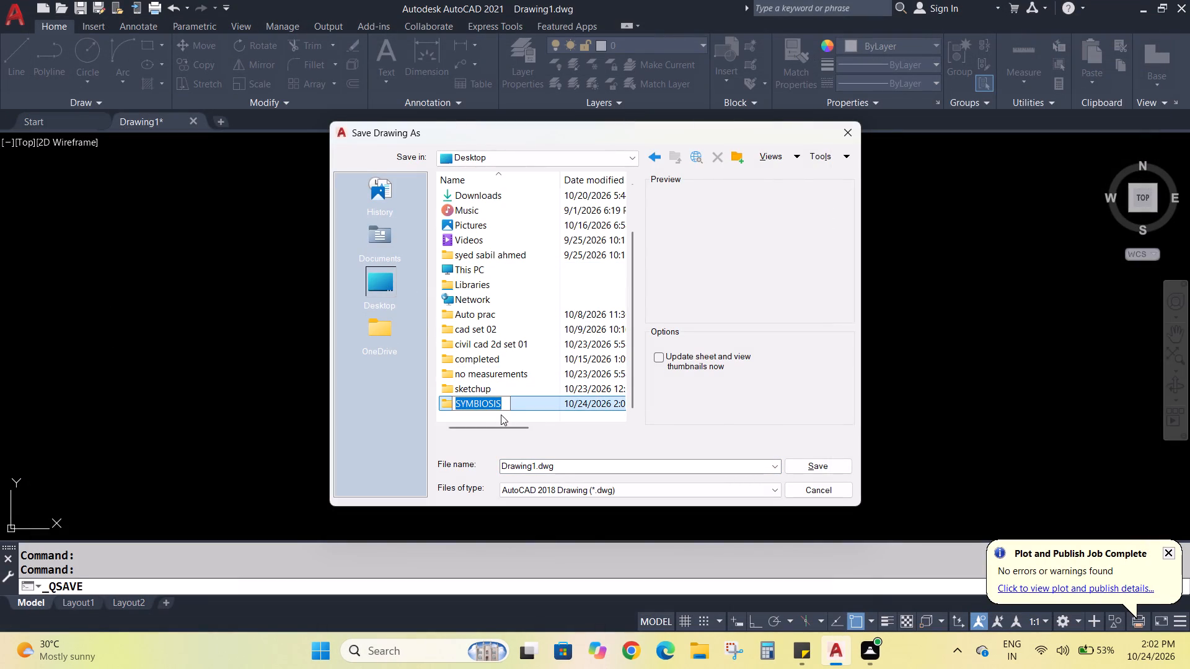
double_click(493, 405)
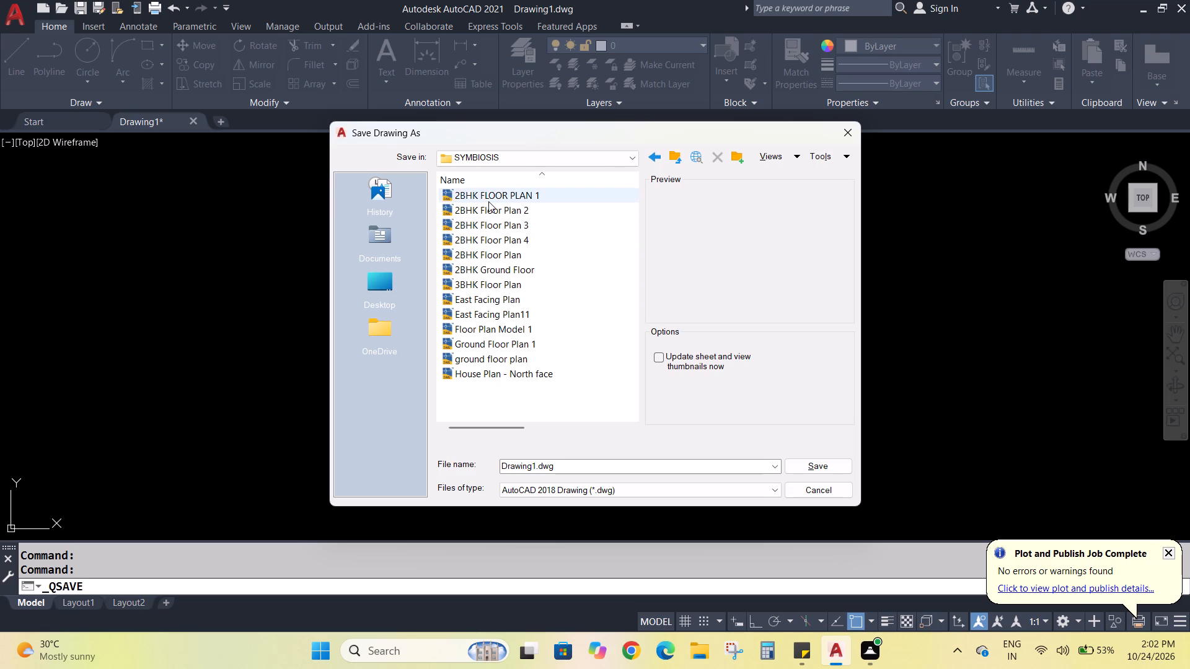
click(496, 238)
click(580, 460)
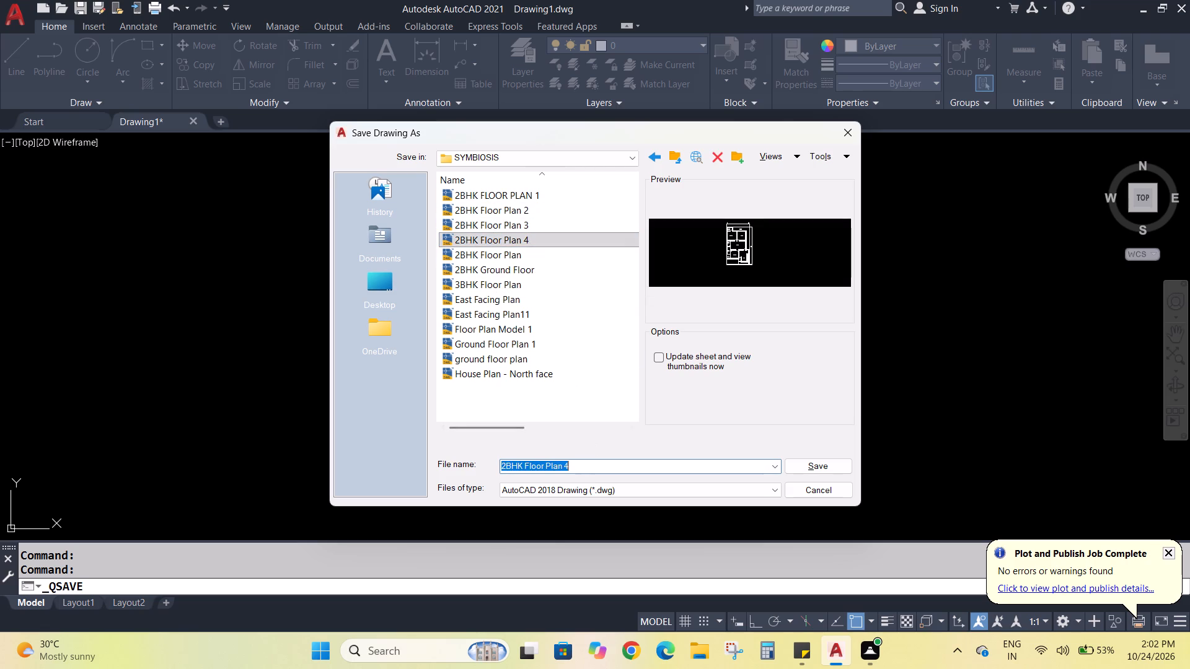
click(578, 465)
key(BackSpace)
key(5)
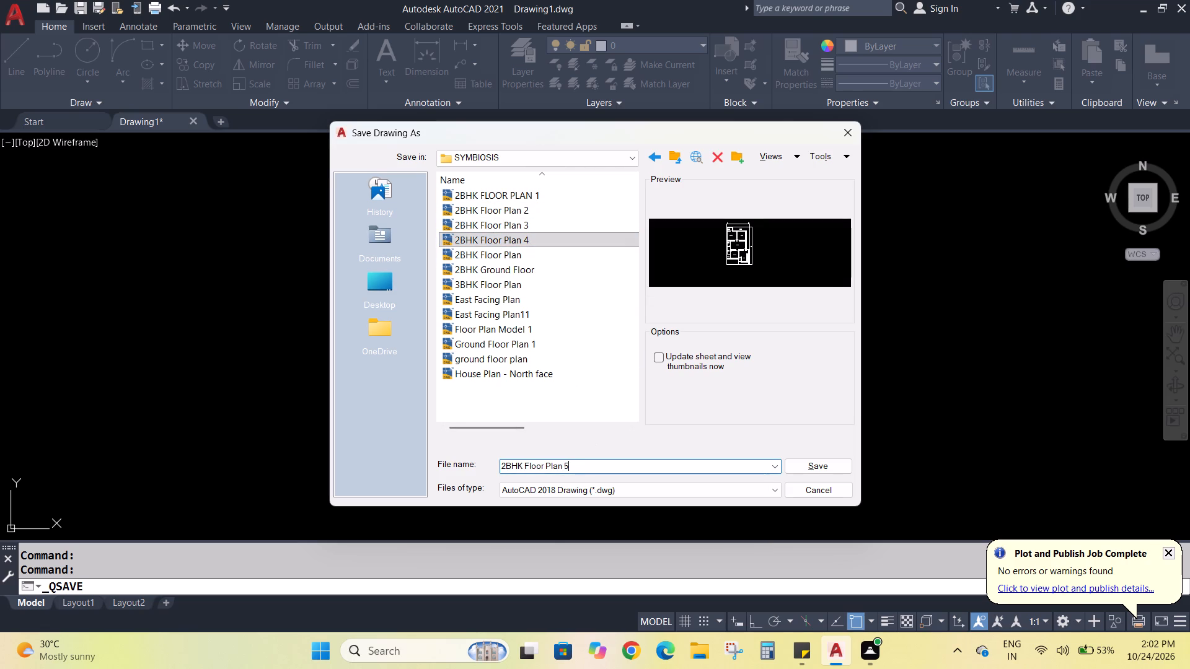
click(798, 468)
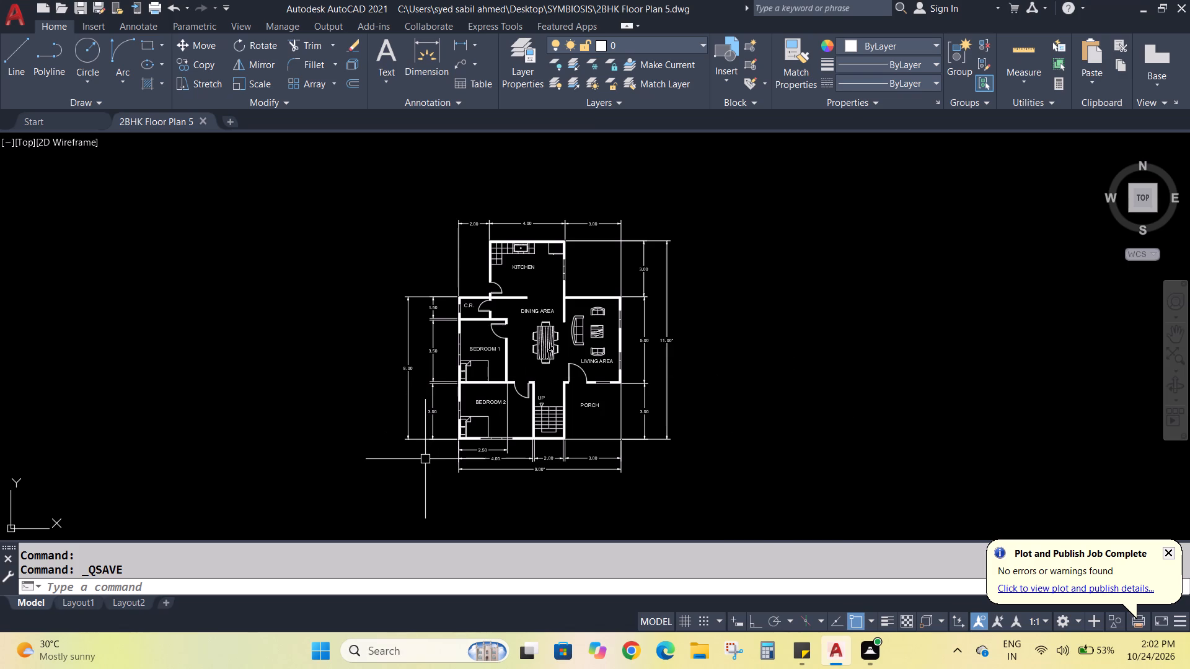
Run LOGFILEON, followed by LOGFILEOFF to stop recording the command log file.
text(LOG)
text(FILE)
key(space)
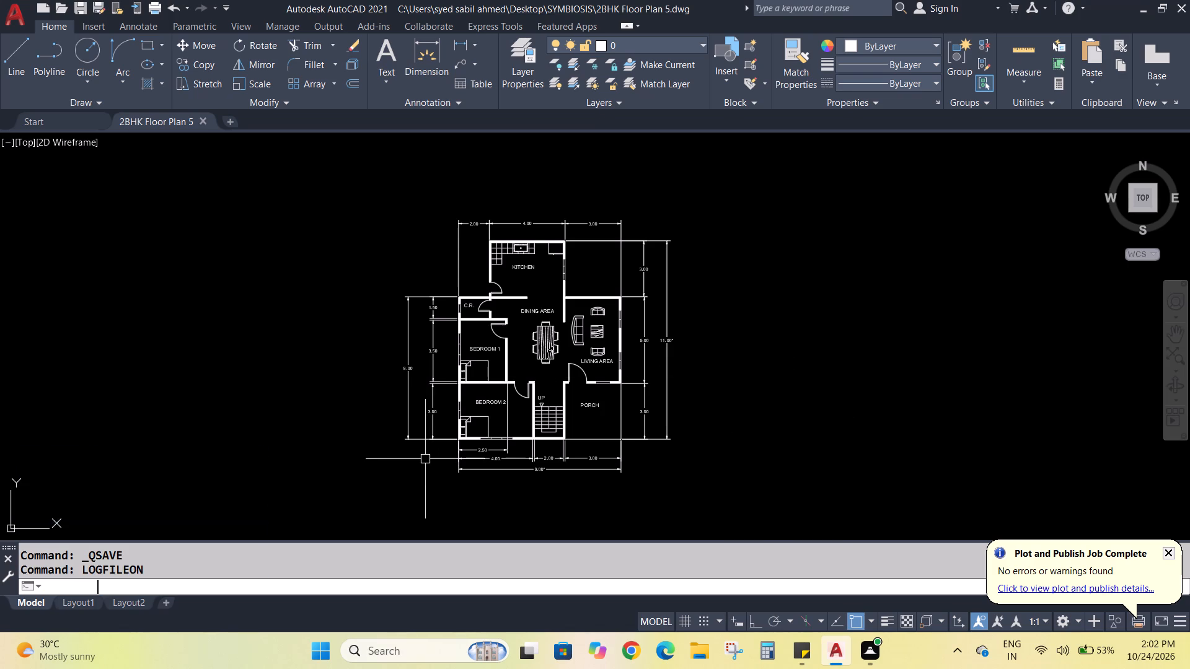
text(LOGFILEOFF)
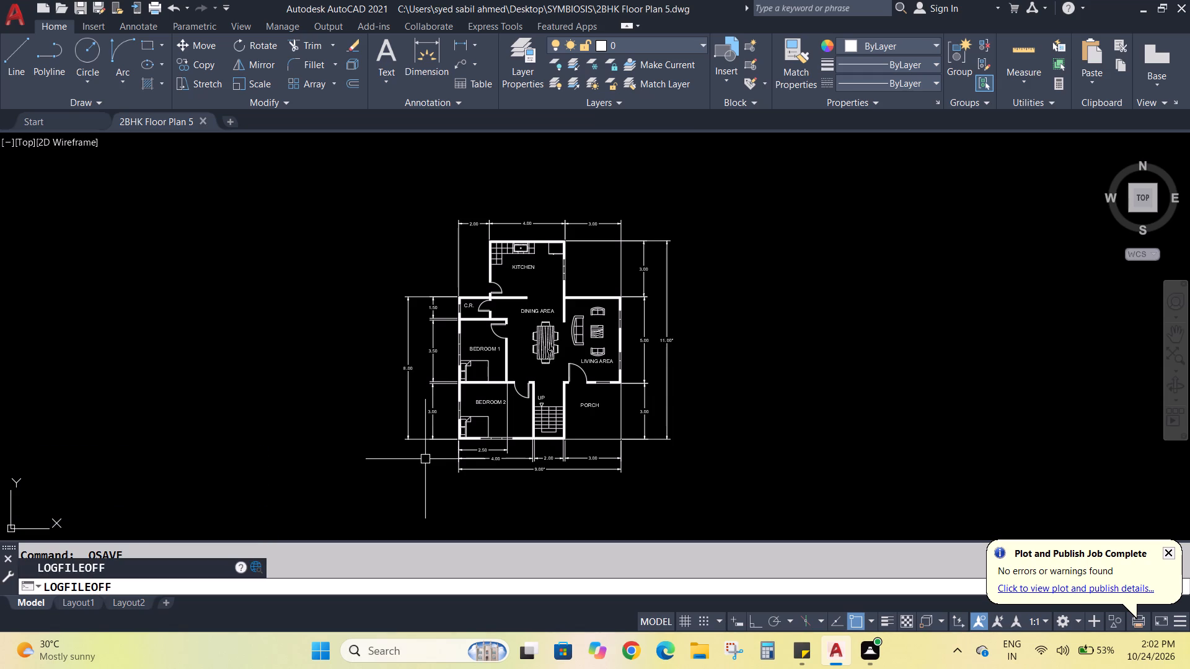
key(Return)
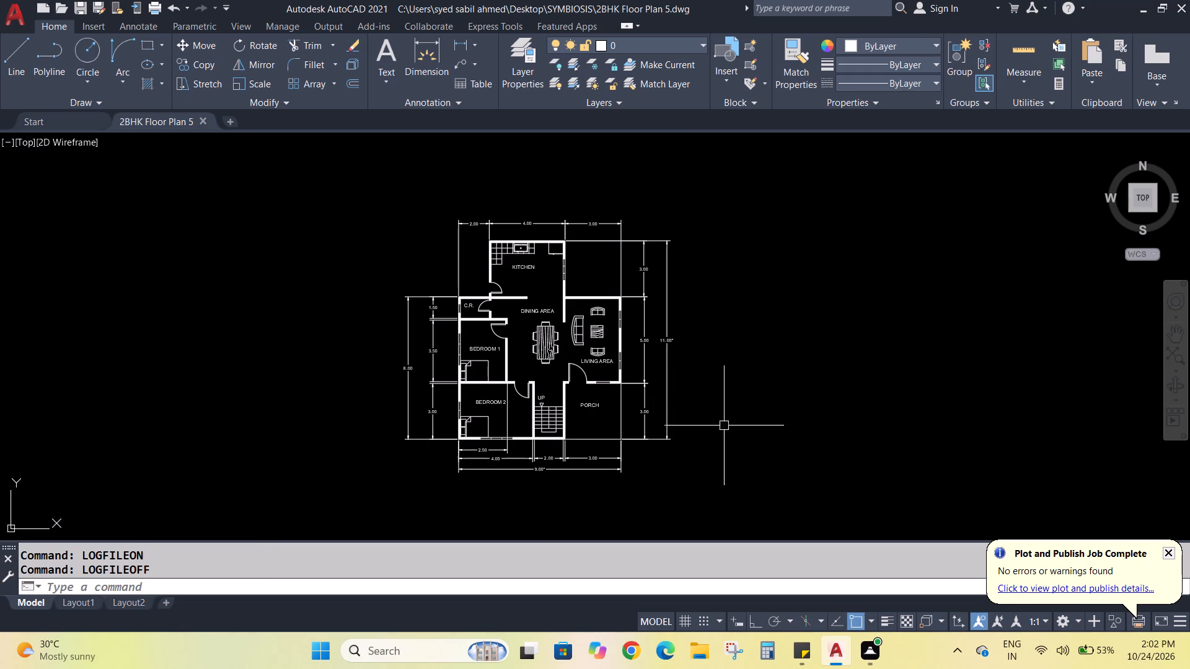
Close the drawing application.
click(1183, 2)
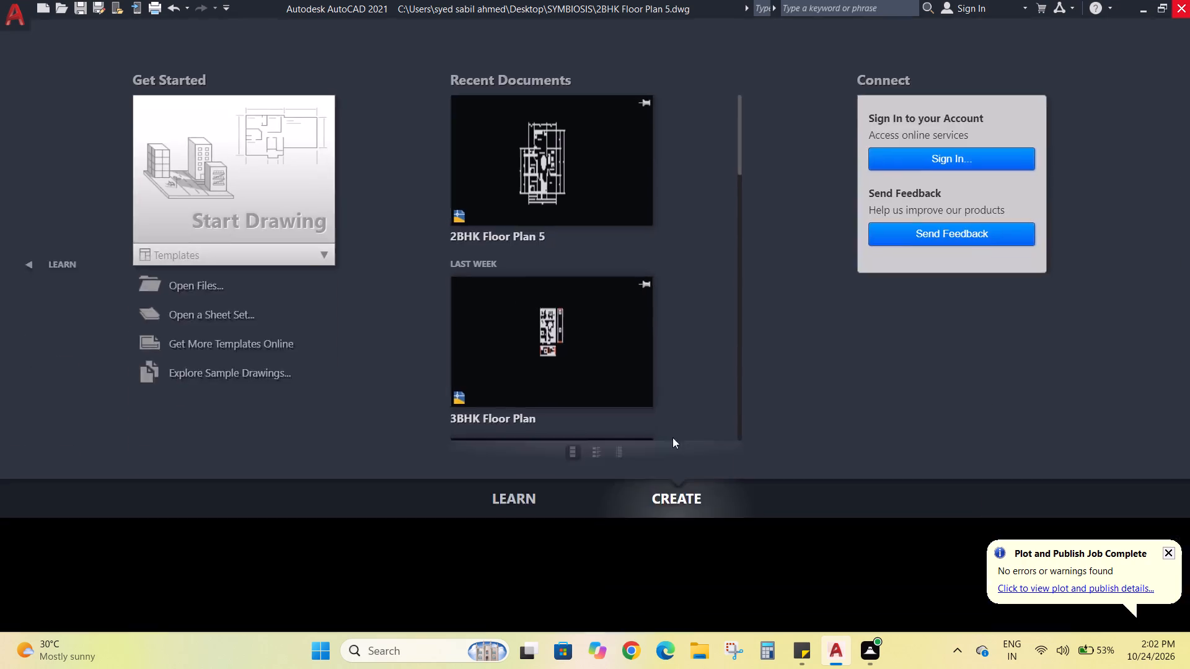